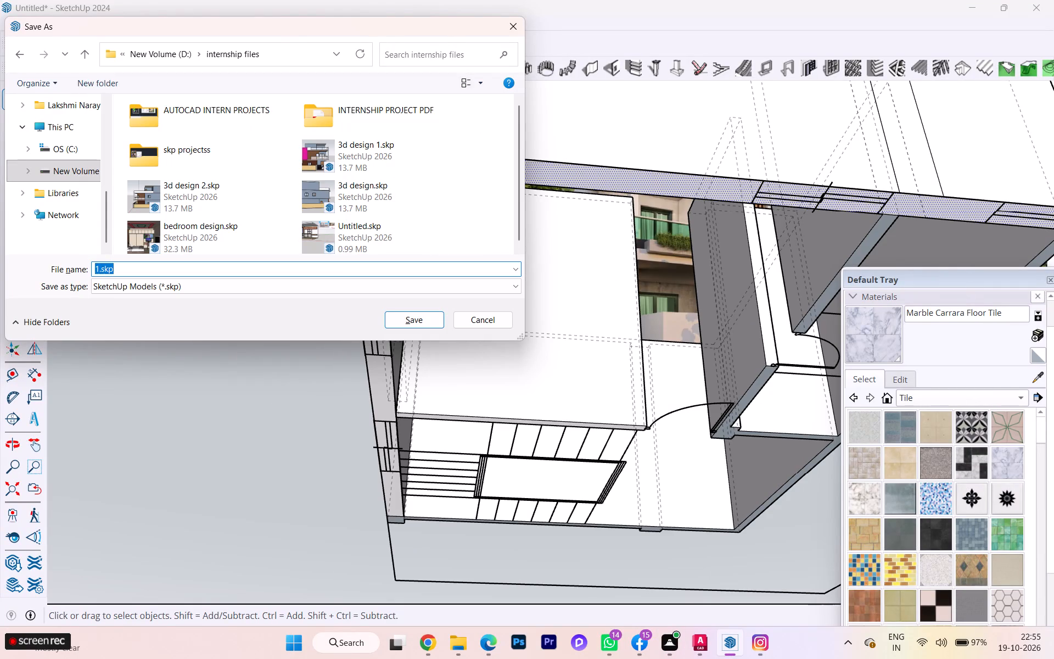
Save the model as "G+1 DUPLEX HOUSE" in the internship files folder.
key("g")
key("plus")
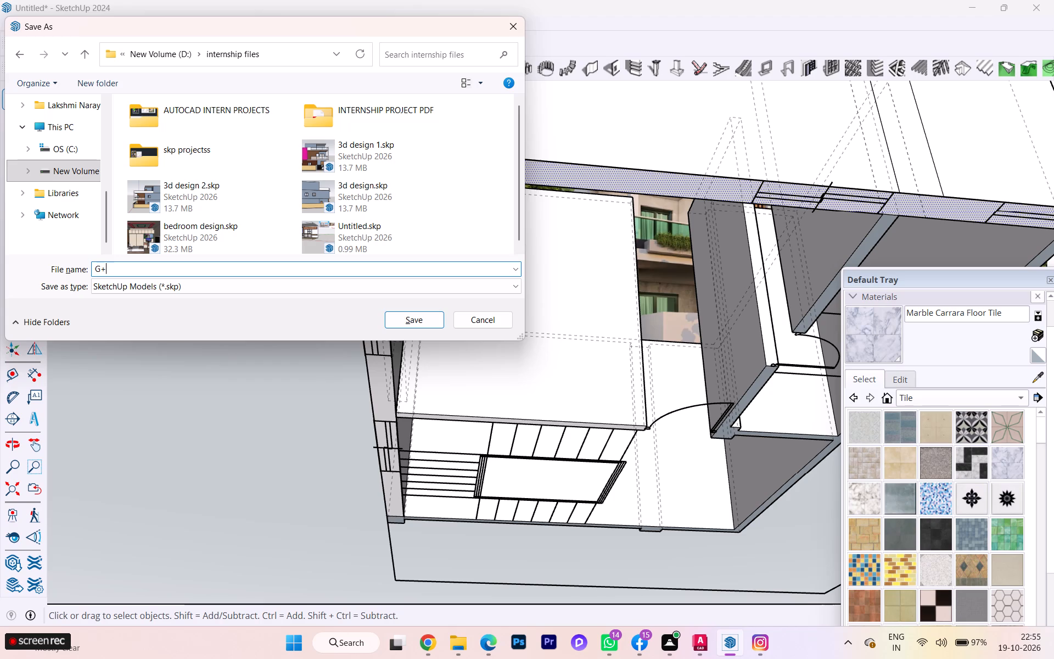
key("1")
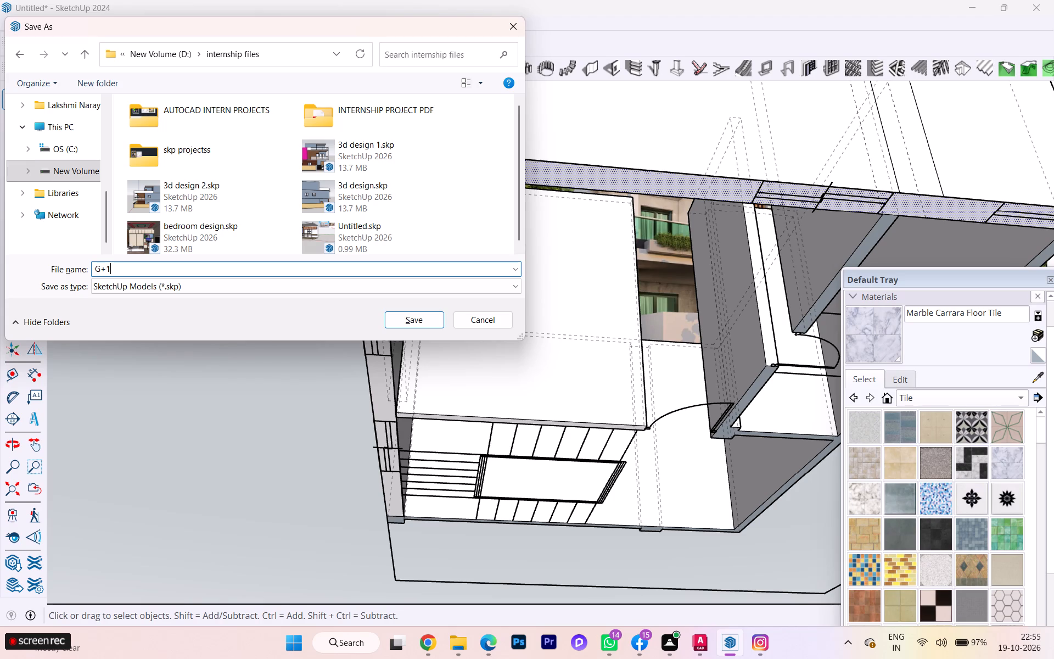
key("space")
type("DUPLEX HOUSE")
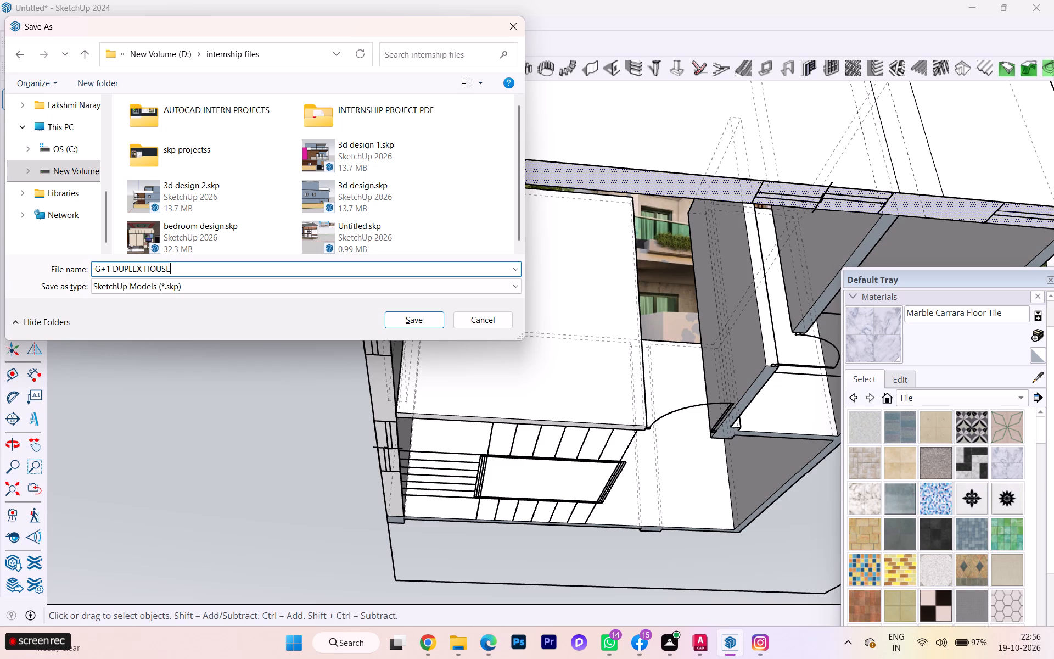
left_click(409, 319)
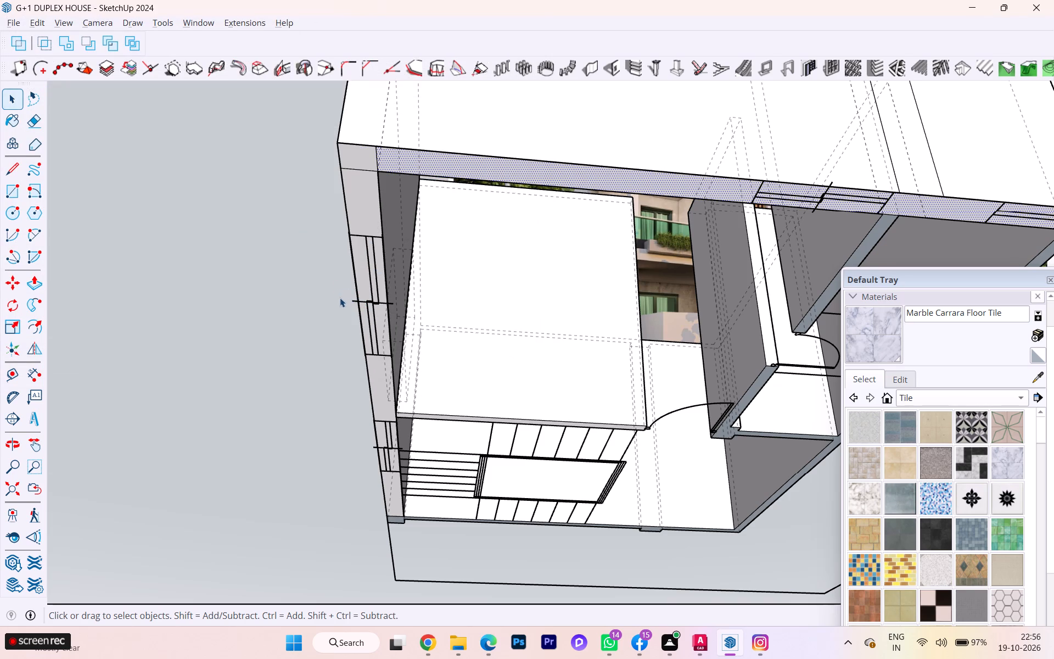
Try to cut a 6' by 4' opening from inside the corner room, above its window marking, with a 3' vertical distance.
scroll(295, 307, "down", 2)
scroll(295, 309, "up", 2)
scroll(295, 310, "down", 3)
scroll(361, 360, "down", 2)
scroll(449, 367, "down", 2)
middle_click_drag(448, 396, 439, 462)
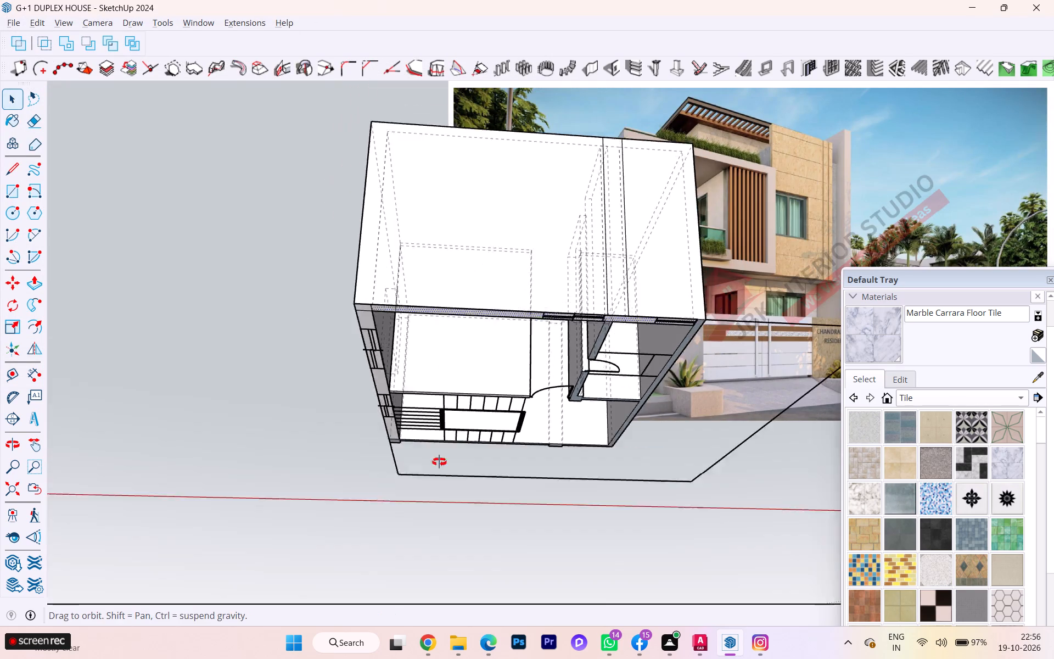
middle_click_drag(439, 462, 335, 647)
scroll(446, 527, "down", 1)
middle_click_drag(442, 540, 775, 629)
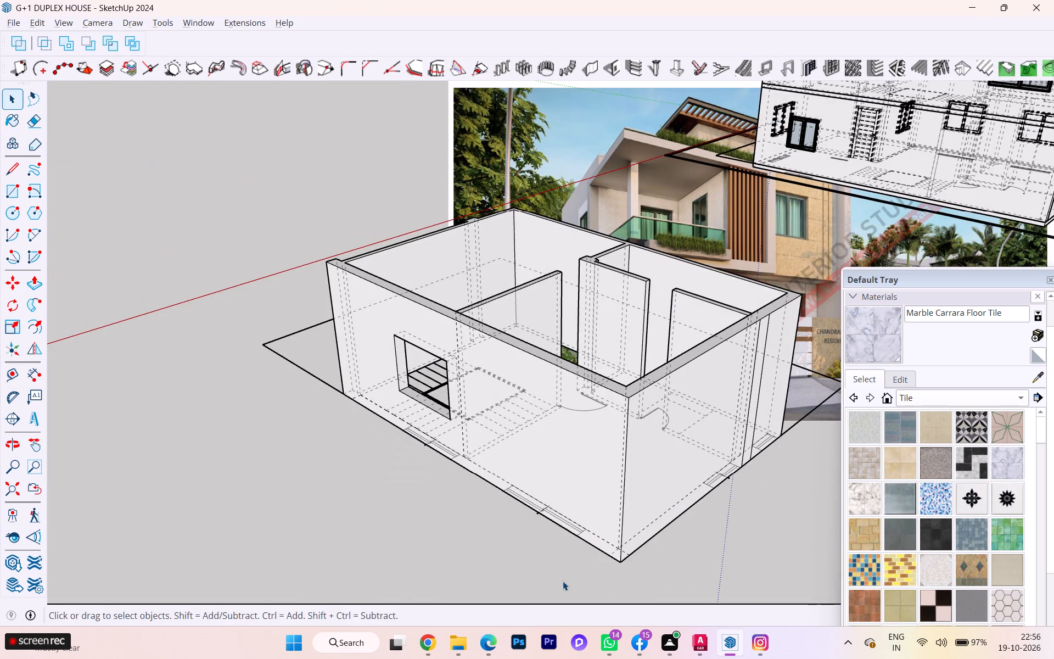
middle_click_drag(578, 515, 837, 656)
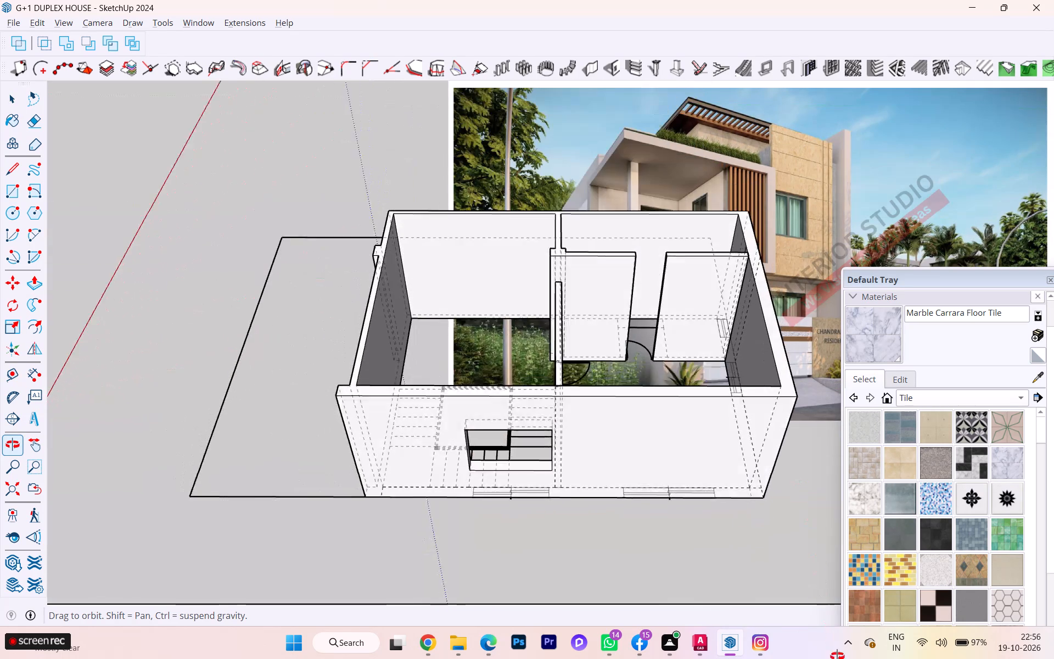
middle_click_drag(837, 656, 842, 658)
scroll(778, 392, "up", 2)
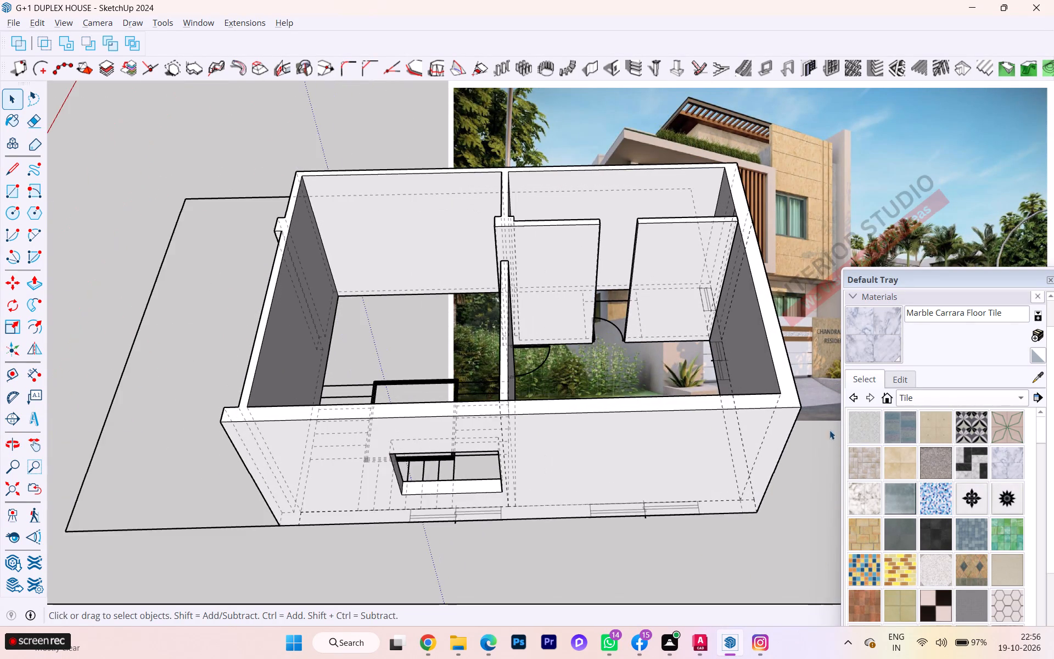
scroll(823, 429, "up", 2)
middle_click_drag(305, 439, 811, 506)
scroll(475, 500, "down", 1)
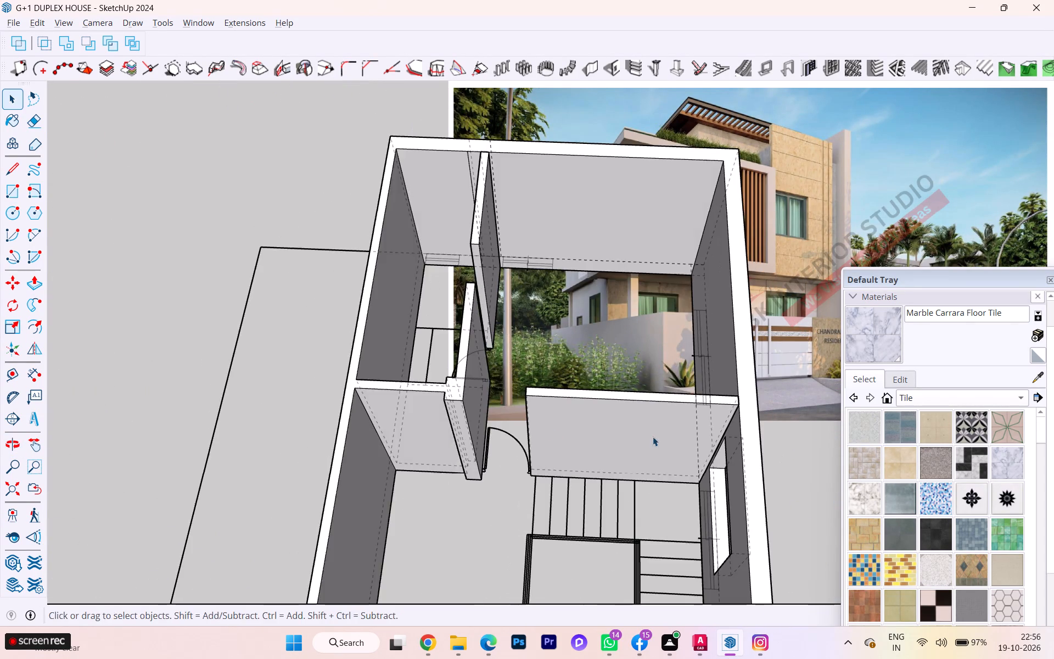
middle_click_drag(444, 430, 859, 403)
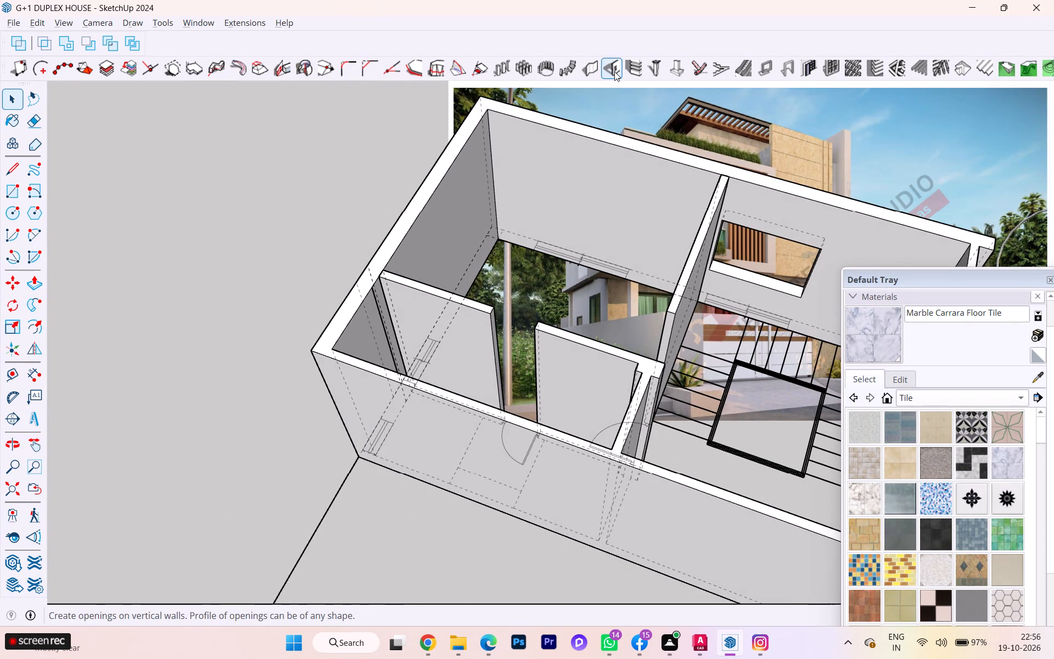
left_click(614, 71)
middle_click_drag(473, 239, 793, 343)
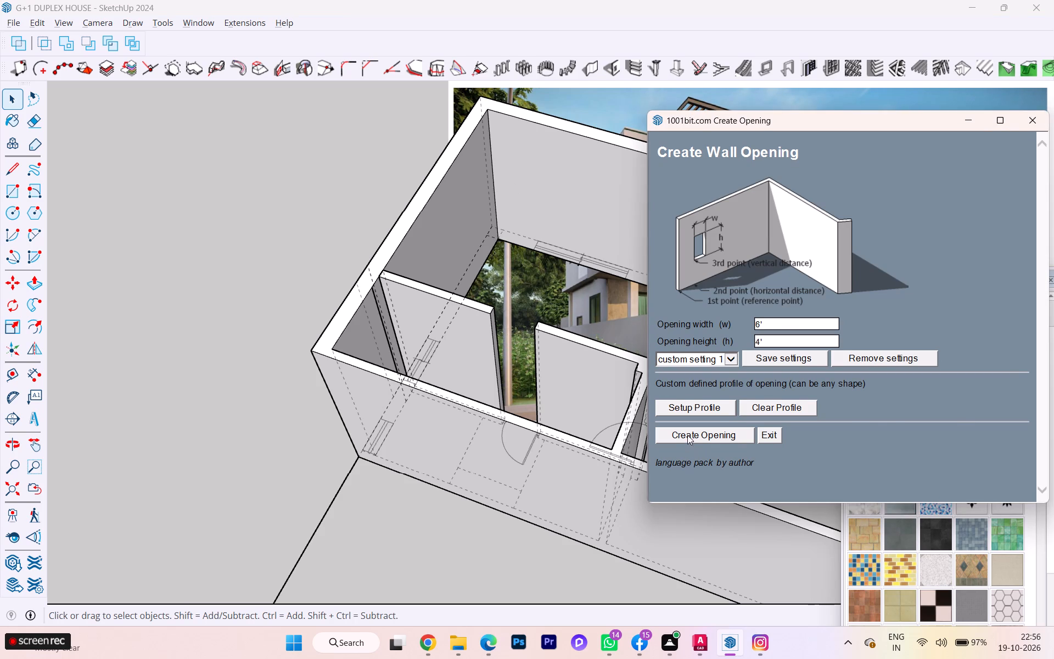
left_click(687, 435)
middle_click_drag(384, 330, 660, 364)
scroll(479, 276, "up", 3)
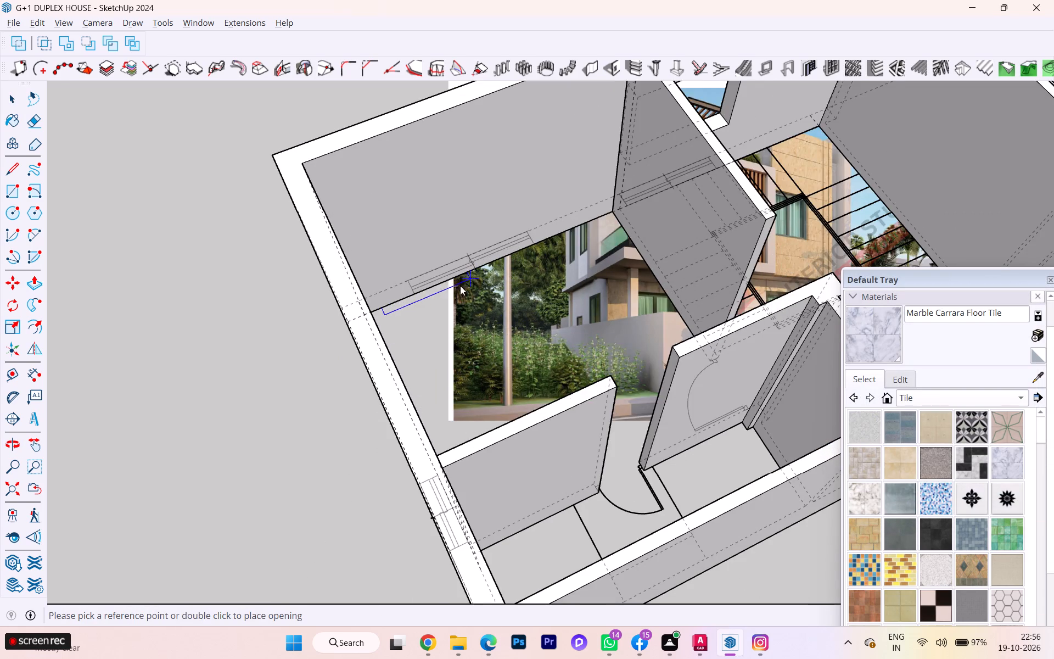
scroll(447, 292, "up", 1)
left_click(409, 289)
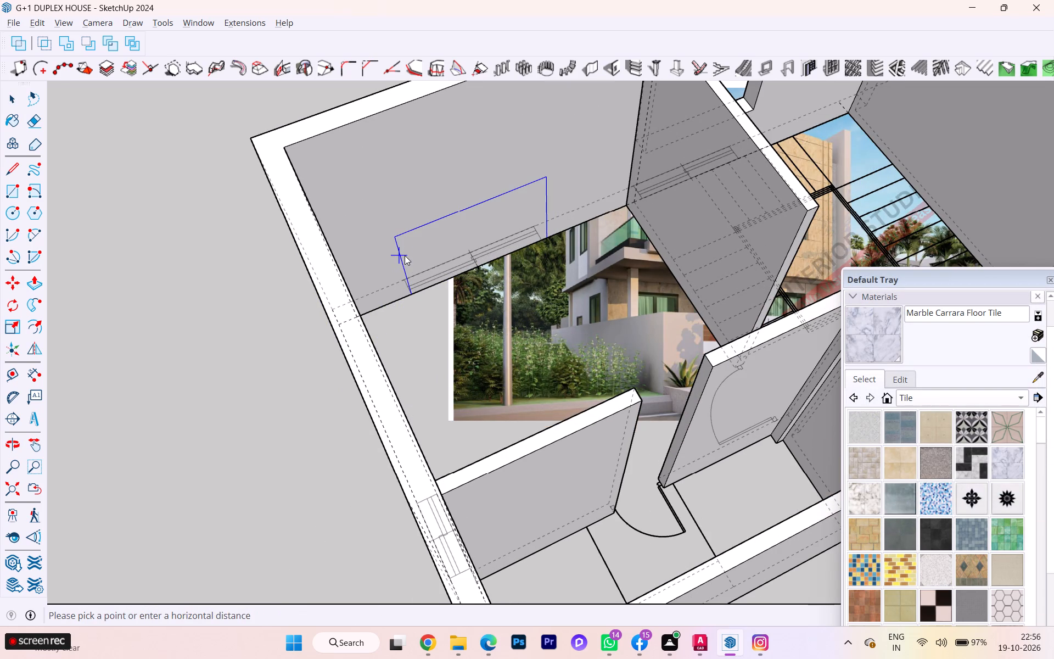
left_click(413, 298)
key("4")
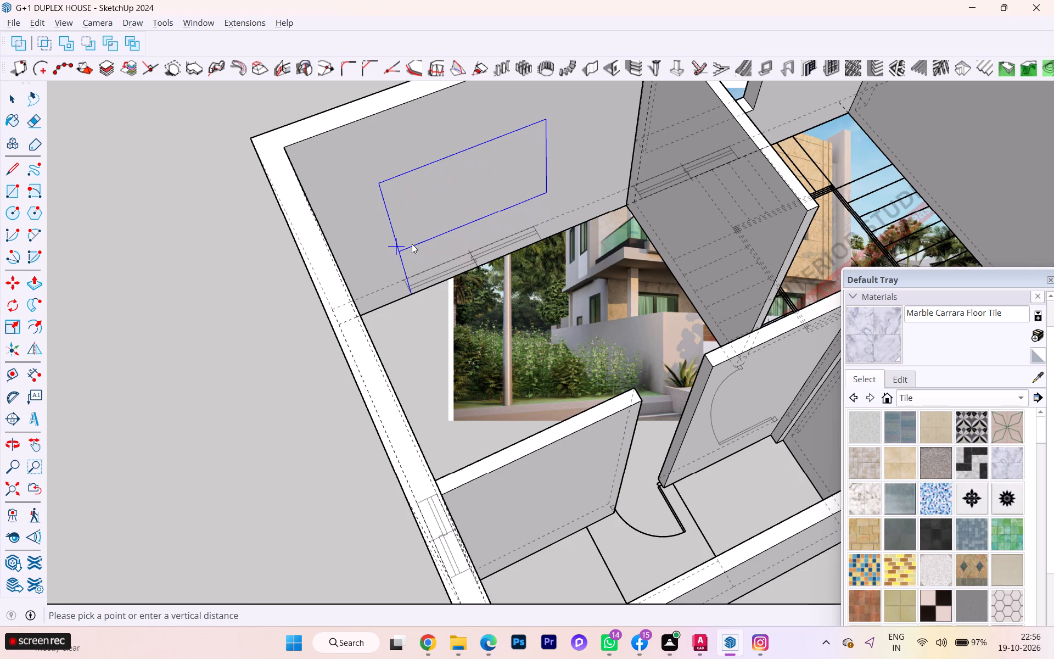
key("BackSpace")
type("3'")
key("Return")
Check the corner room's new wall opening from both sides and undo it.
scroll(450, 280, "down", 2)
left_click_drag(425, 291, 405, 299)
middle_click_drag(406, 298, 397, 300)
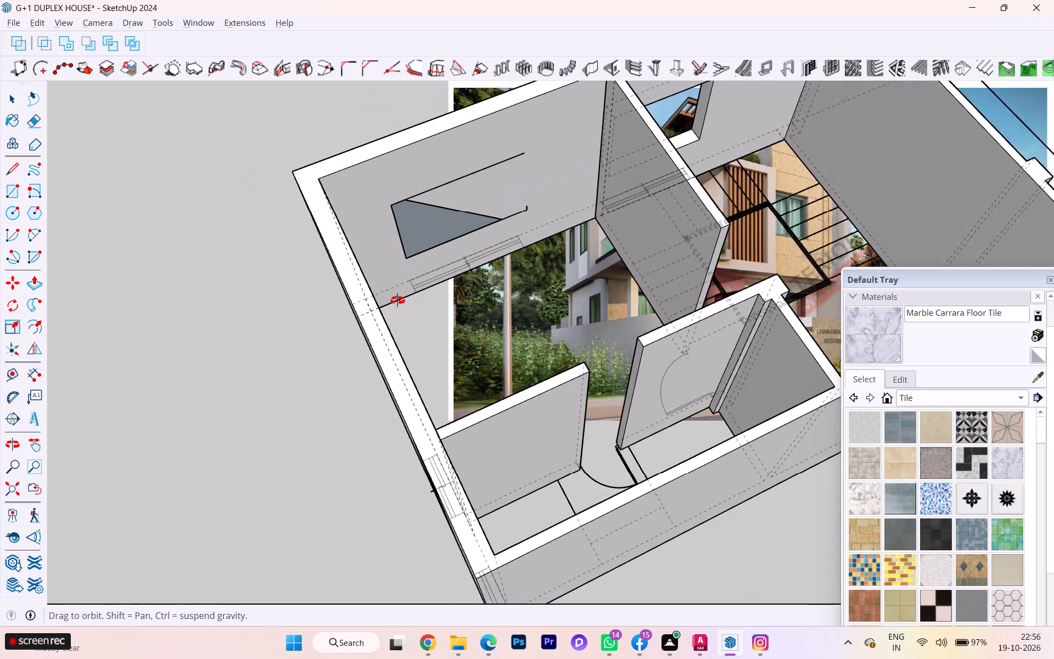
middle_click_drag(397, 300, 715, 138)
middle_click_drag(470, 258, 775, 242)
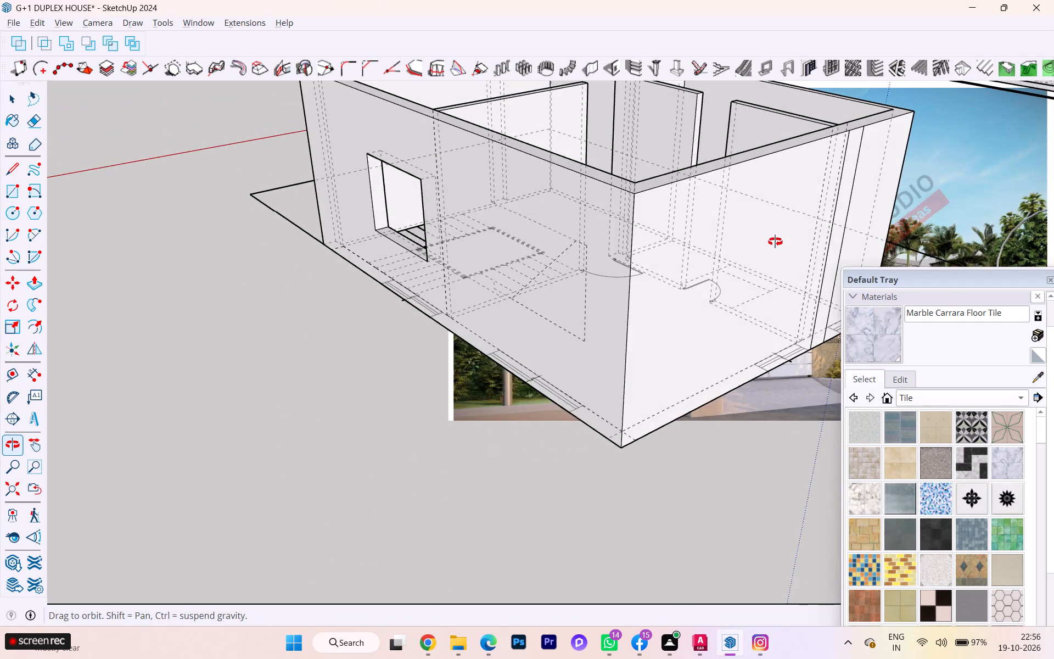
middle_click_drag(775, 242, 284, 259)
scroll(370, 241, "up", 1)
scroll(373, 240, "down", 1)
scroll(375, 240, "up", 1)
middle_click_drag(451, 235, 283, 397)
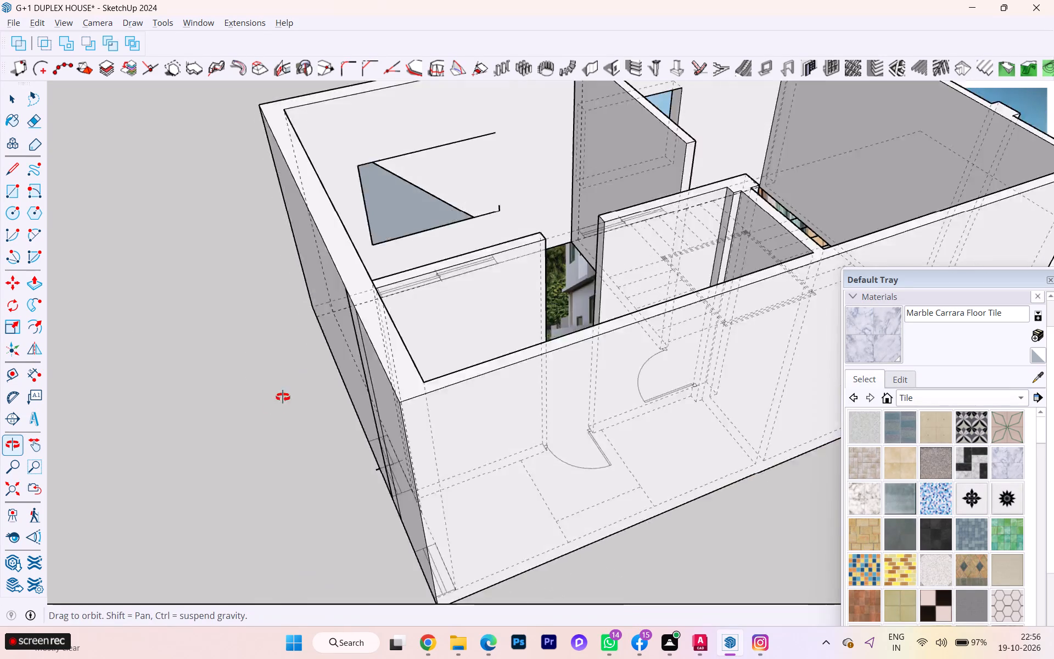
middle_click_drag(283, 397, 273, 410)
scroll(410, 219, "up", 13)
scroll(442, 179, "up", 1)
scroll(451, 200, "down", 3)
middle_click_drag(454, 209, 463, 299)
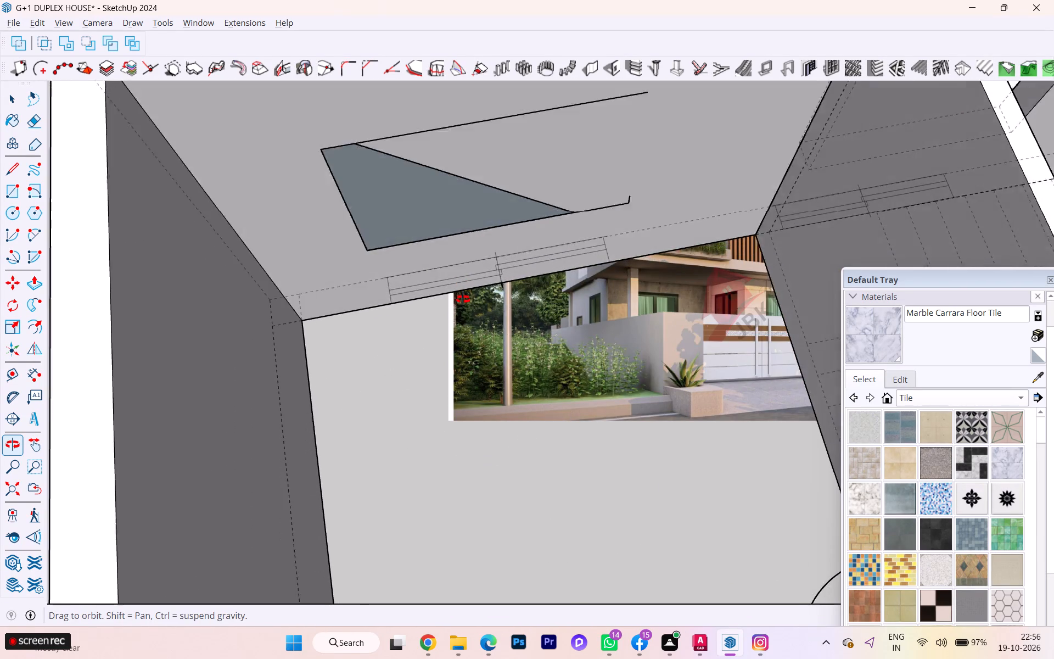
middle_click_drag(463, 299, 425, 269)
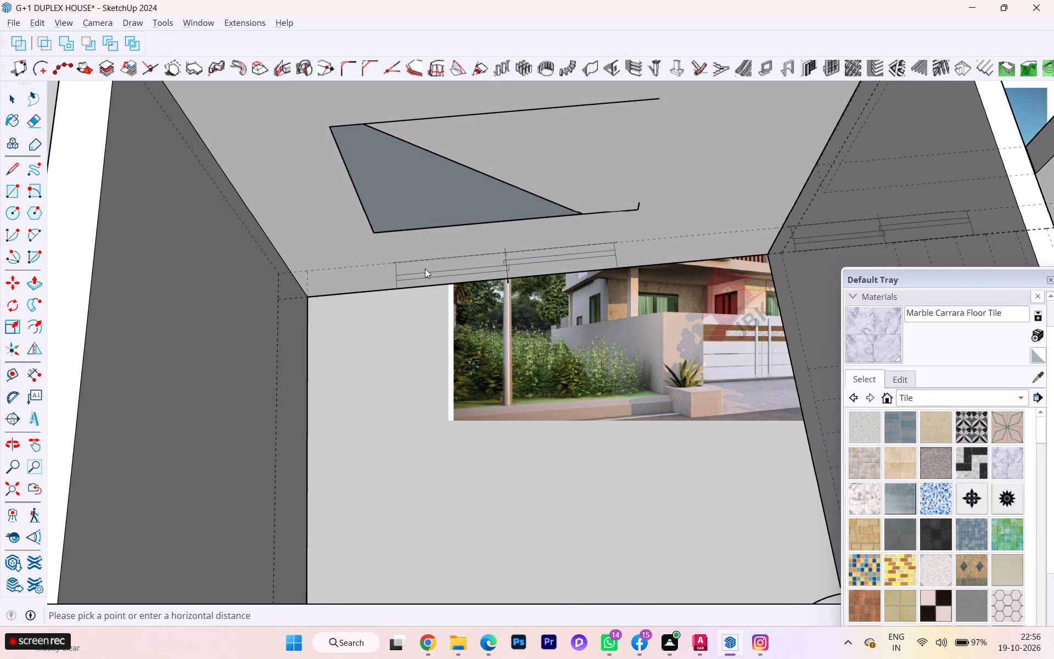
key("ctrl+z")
Create a 6' by 4' wall opening from outside, starting at the corner room's window marking, with a 3' vertical distance.
scroll(330, 307, "down", 3)
scroll(401, 292, "down", 2)
scroll(343, 304, "down", 1)
scroll(289, 326, "down", 1)
middle_click_drag(289, 324, 917, 354)
scroll(406, 388, "down", 1)
middle_click_drag(404, 388, 905, 294)
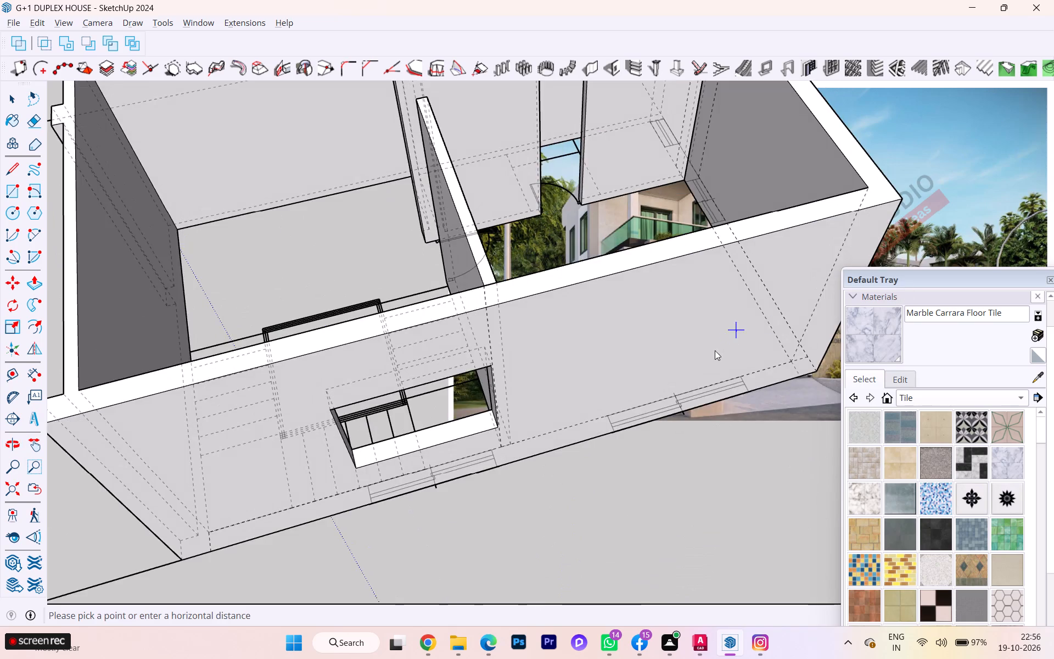
scroll(699, 367, "up", 3)
scroll(702, 378, "down", 2)
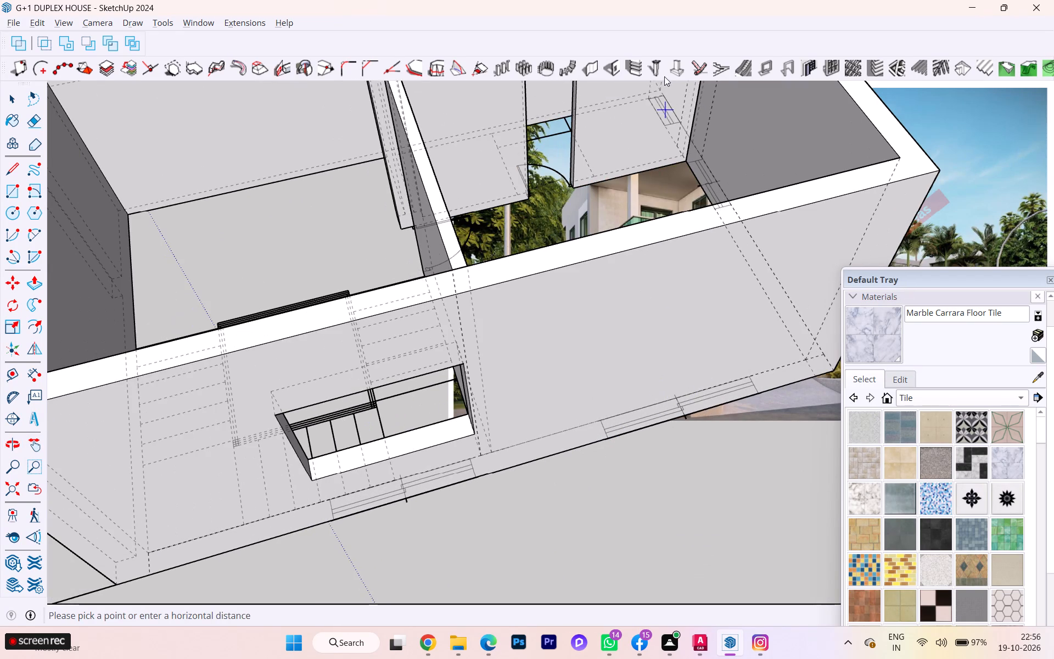
left_click(610, 66)
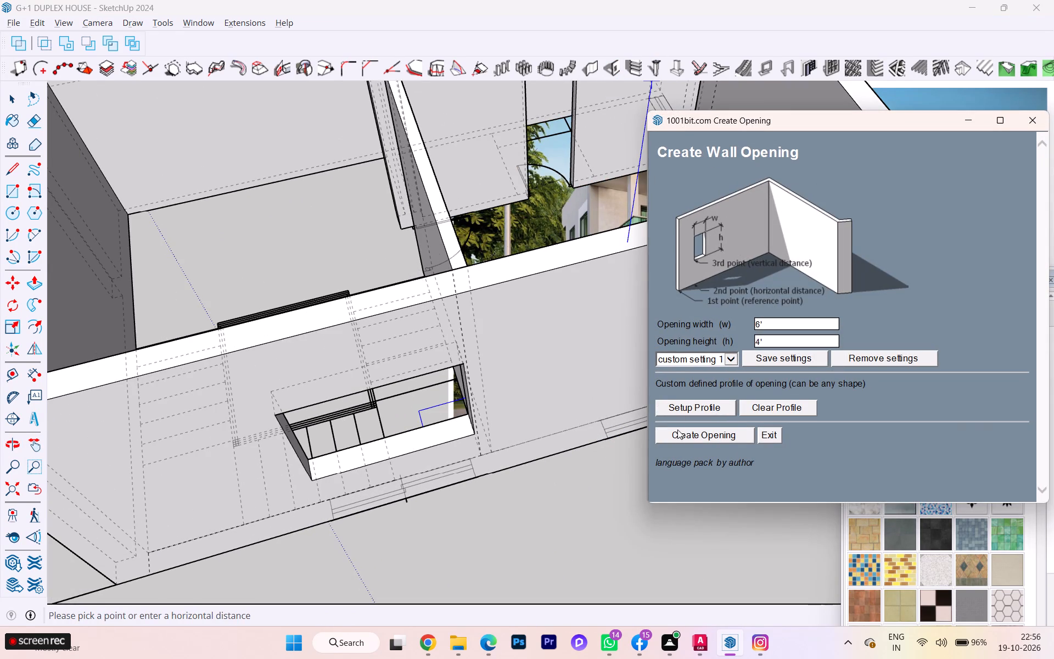
left_click(677, 434)
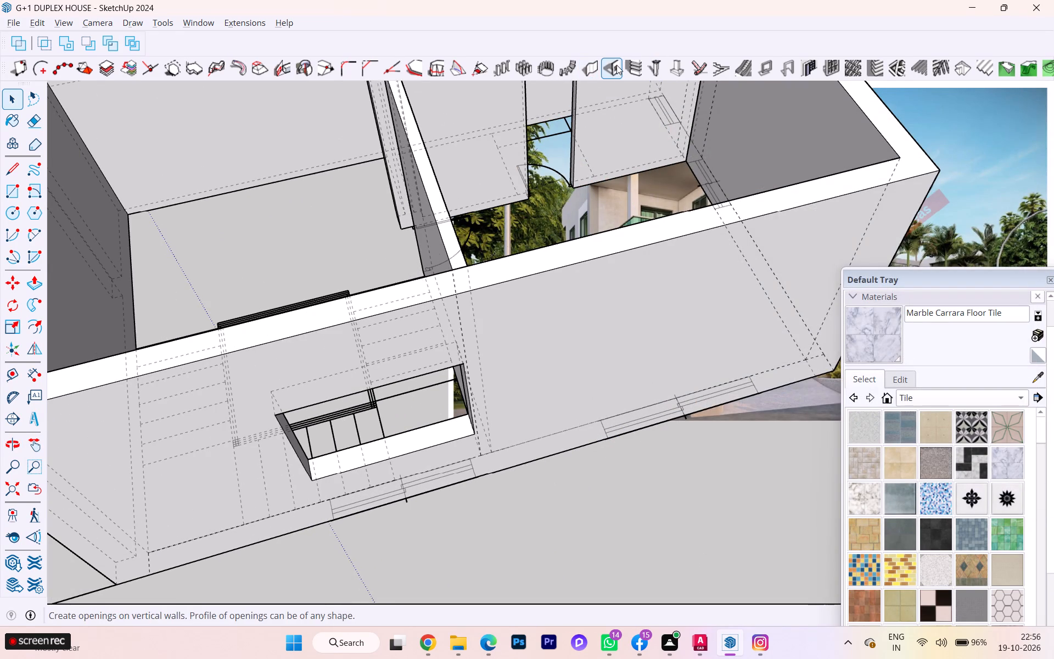
left_click(617, 65)
left_click(686, 433)
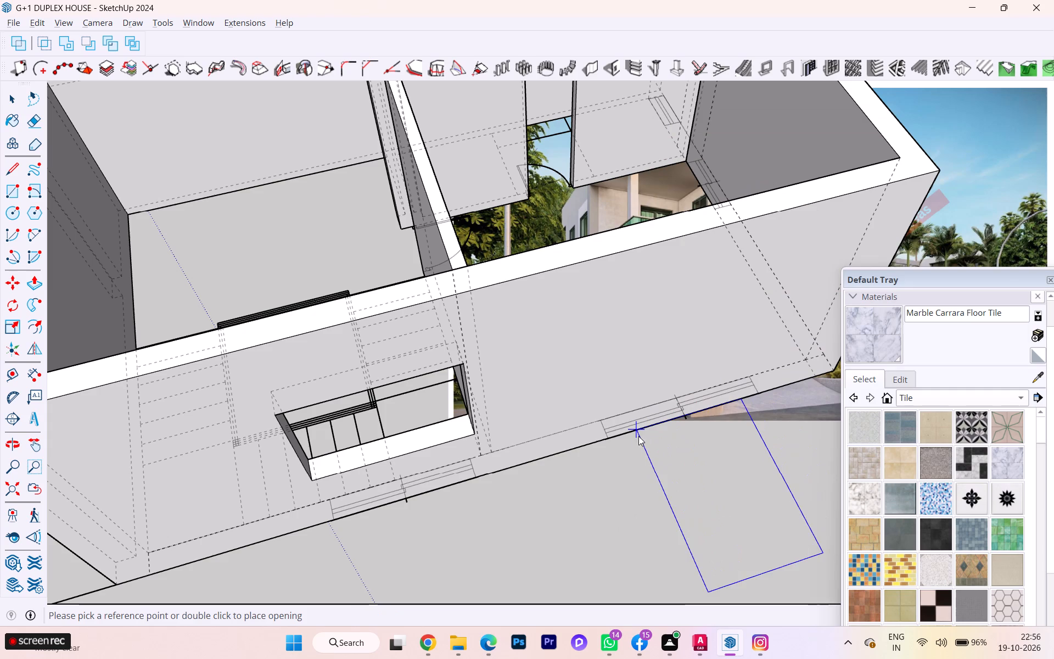
left_click(609, 440)
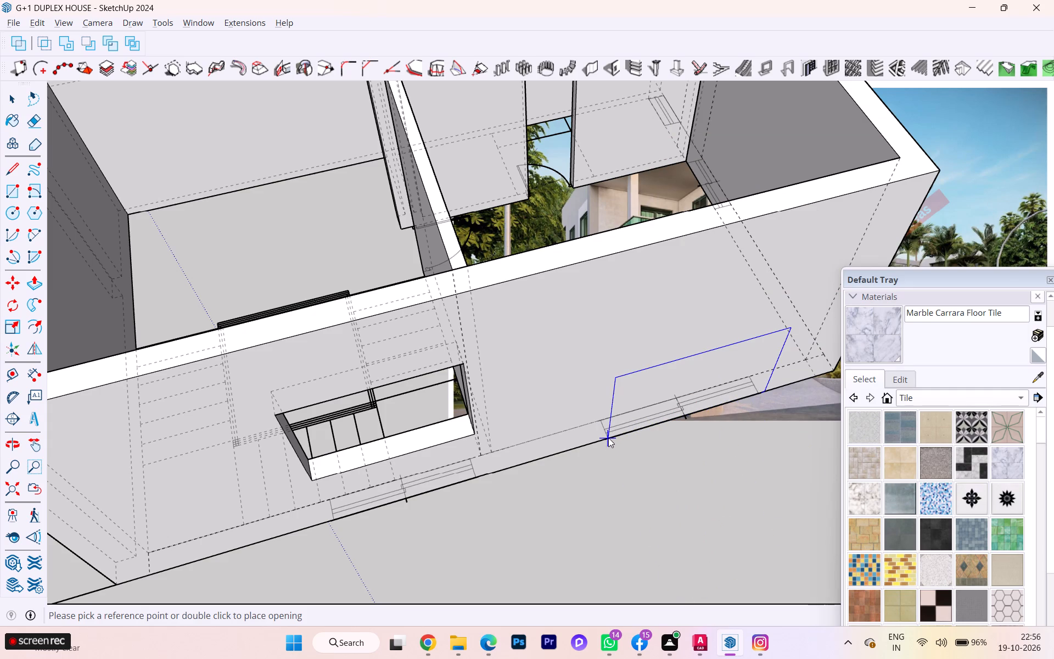
left_click(609, 438)
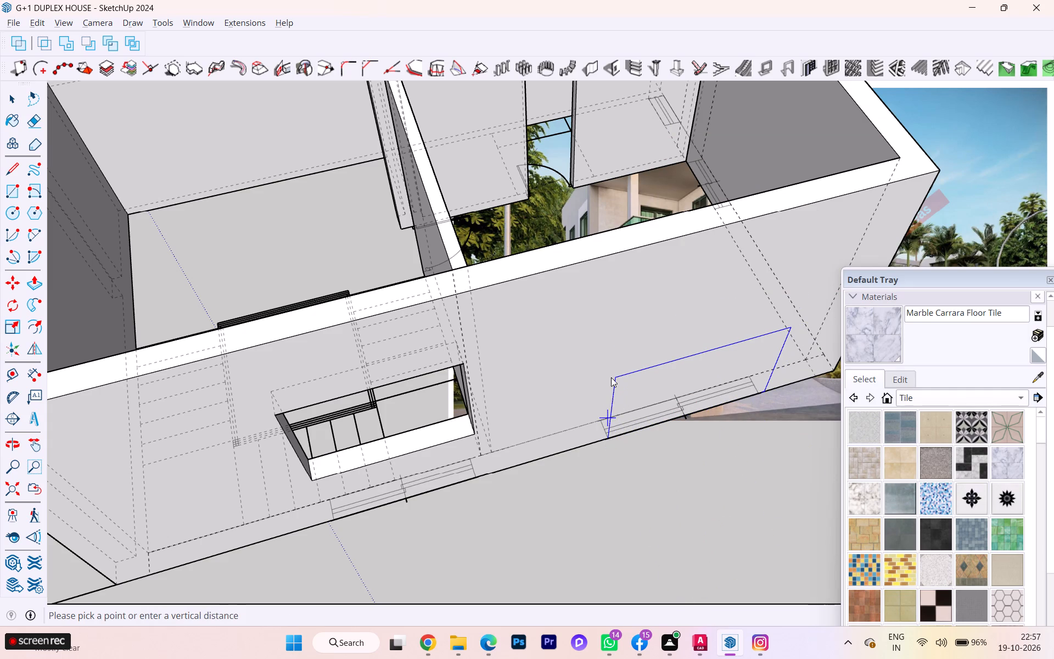
type("3'")
key("Return")
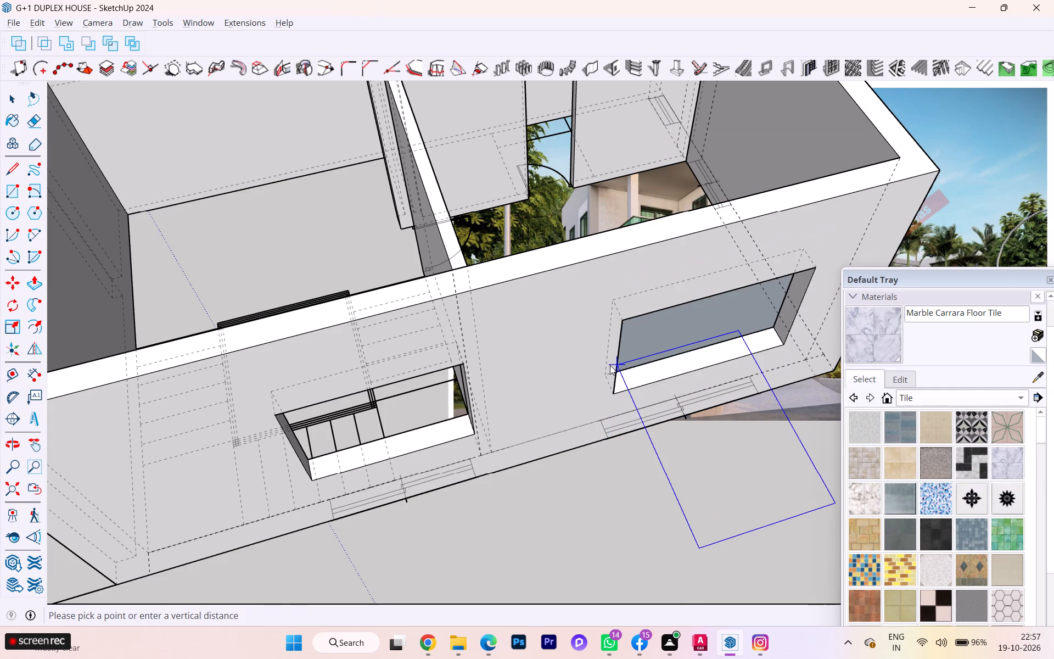
key("space")
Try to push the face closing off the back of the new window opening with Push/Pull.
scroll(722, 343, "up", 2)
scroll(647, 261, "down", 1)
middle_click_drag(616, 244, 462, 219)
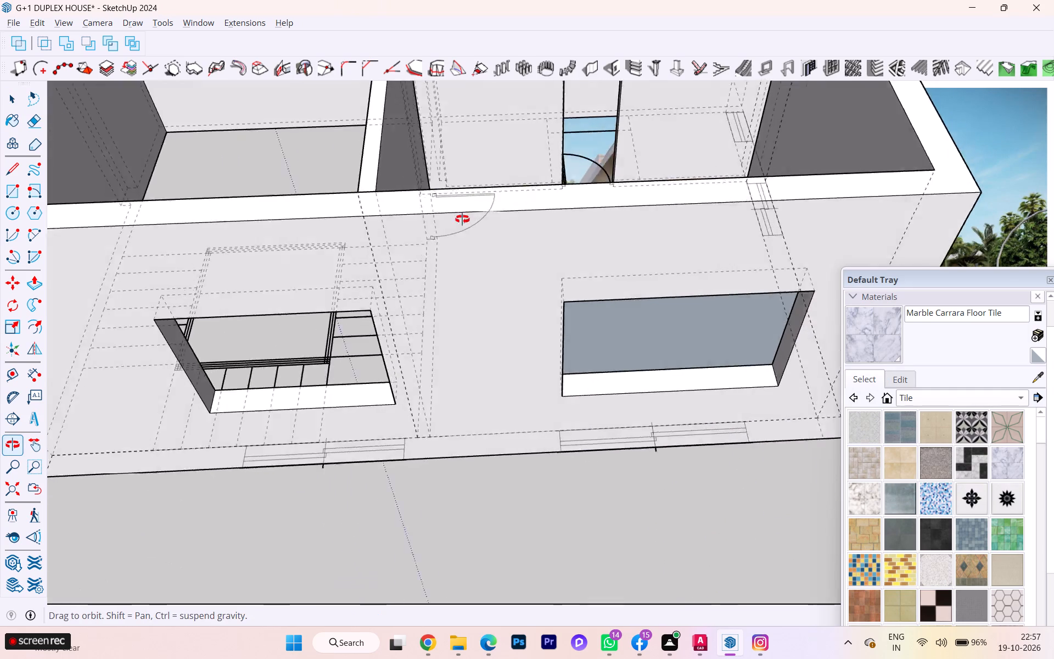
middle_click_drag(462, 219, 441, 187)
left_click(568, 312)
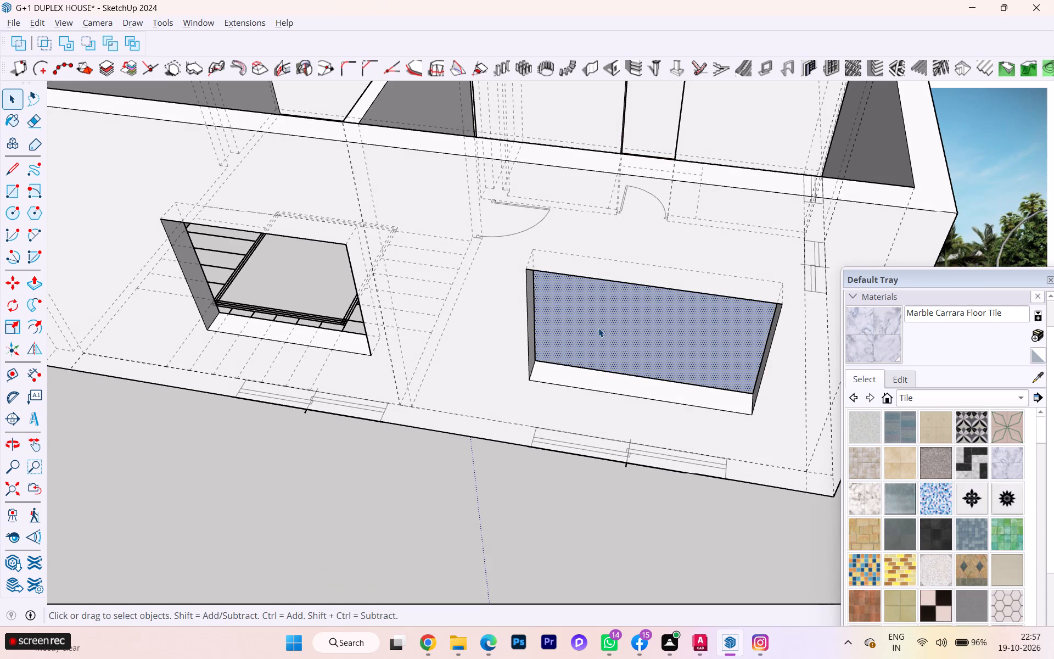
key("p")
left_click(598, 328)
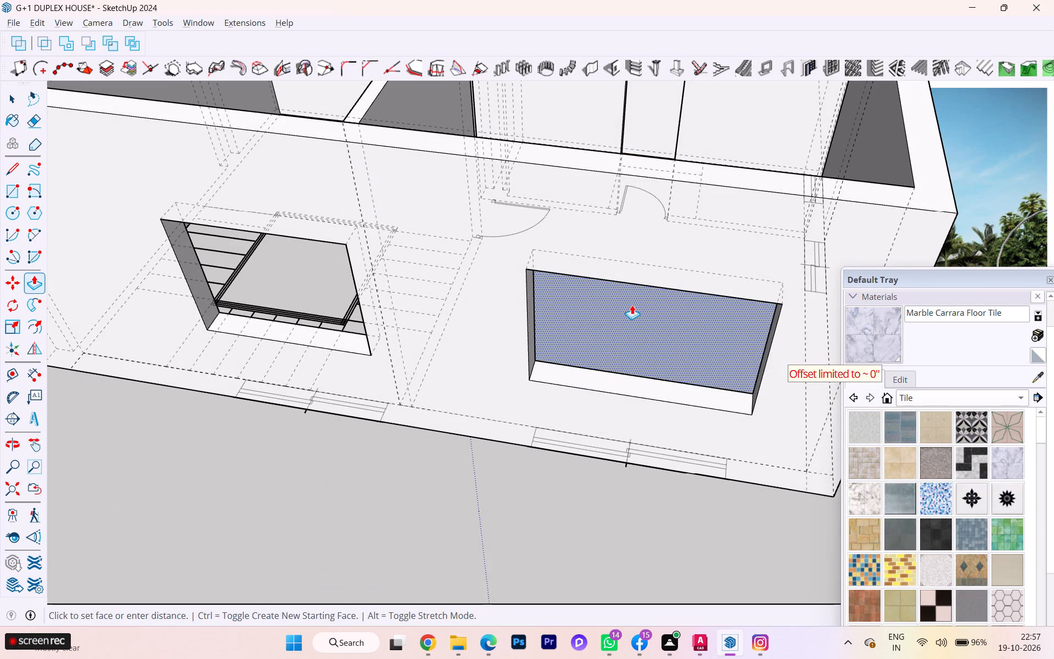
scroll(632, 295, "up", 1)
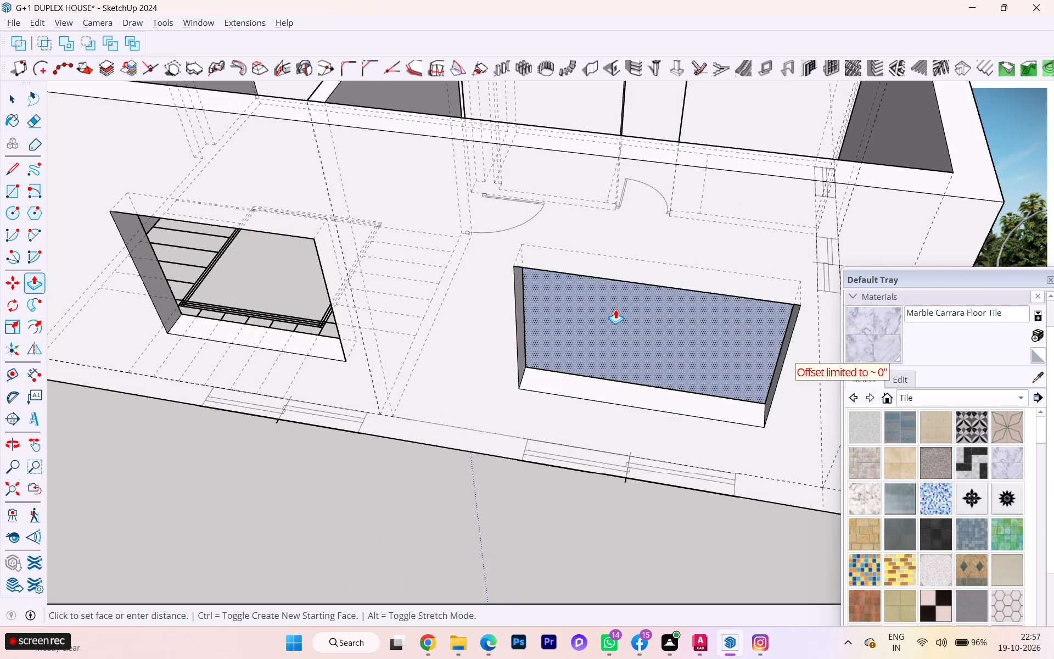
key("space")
Examine the corner room's window opening from inside, hiding the back edges and selecting the inner wall face around it.
scroll(573, 327, "down", 1)
middle_click_drag(535, 399, 245, 482)
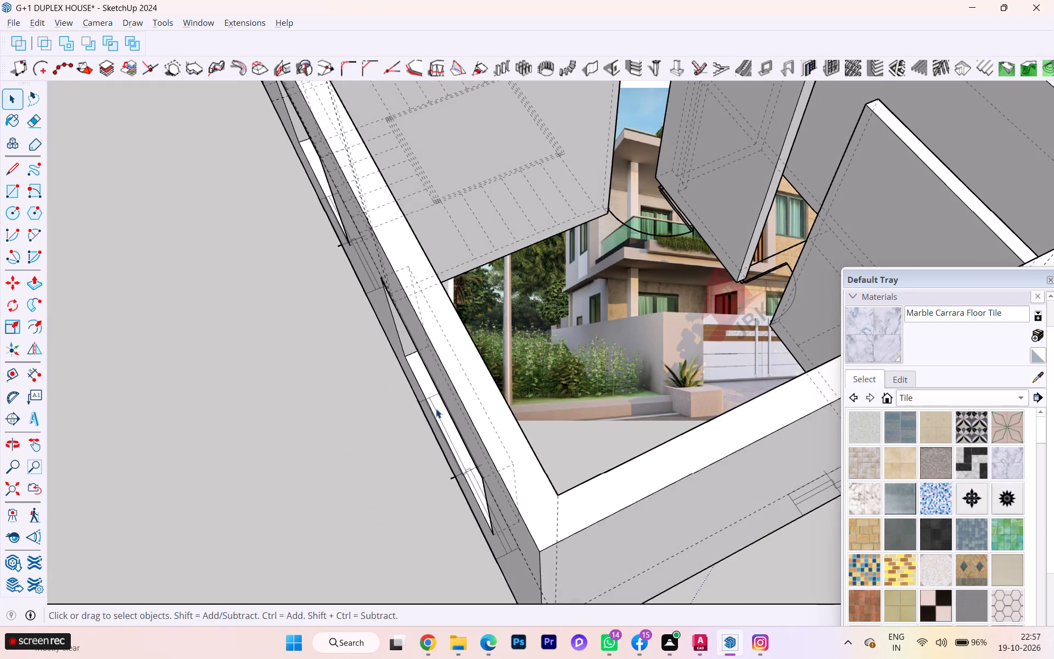
middle_click_drag(436, 409, 81, 422)
scroll(286, 309, "up", 8)
scroll(271, 293, "down", 2)
scroll(271, 293, "up", 5)
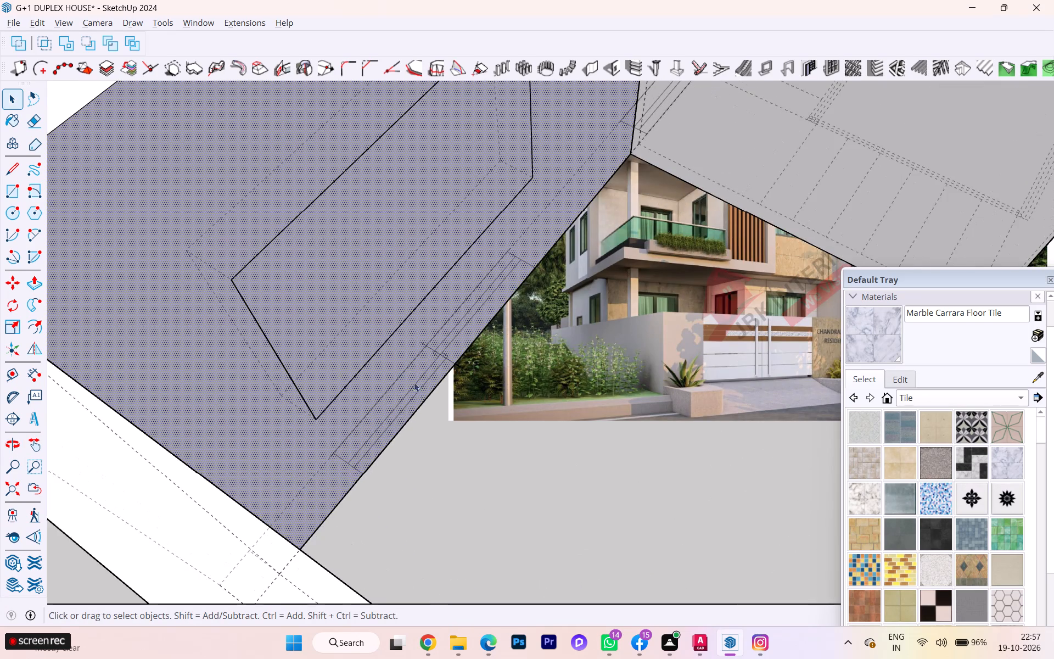
left_click(425, 450)
scroll(251, 287, "up", 4)
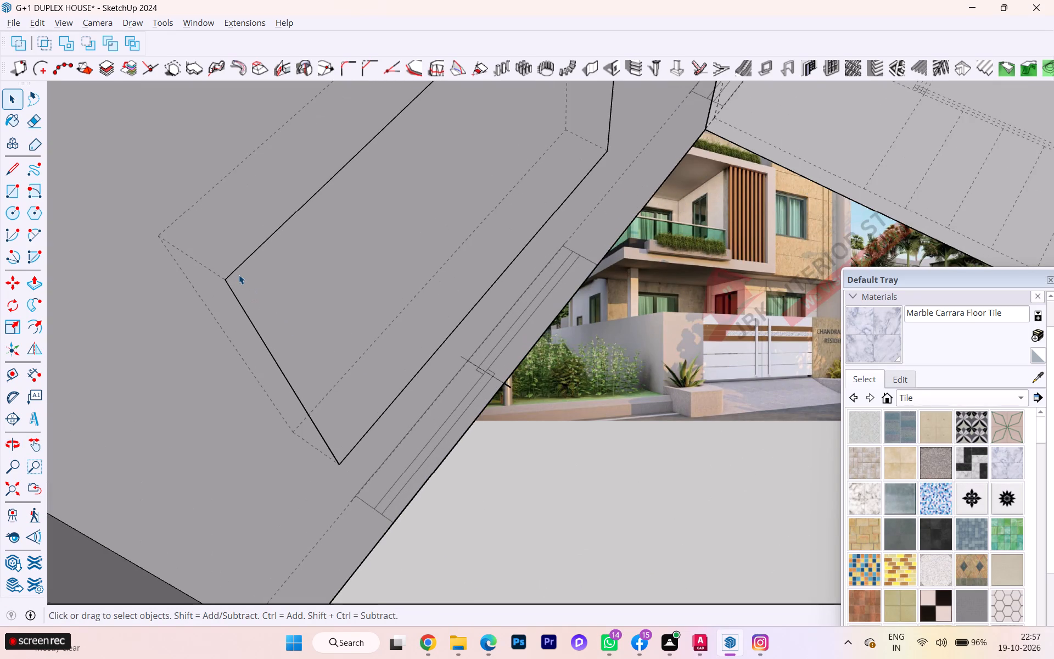
key("k")
left_click(254, 303)
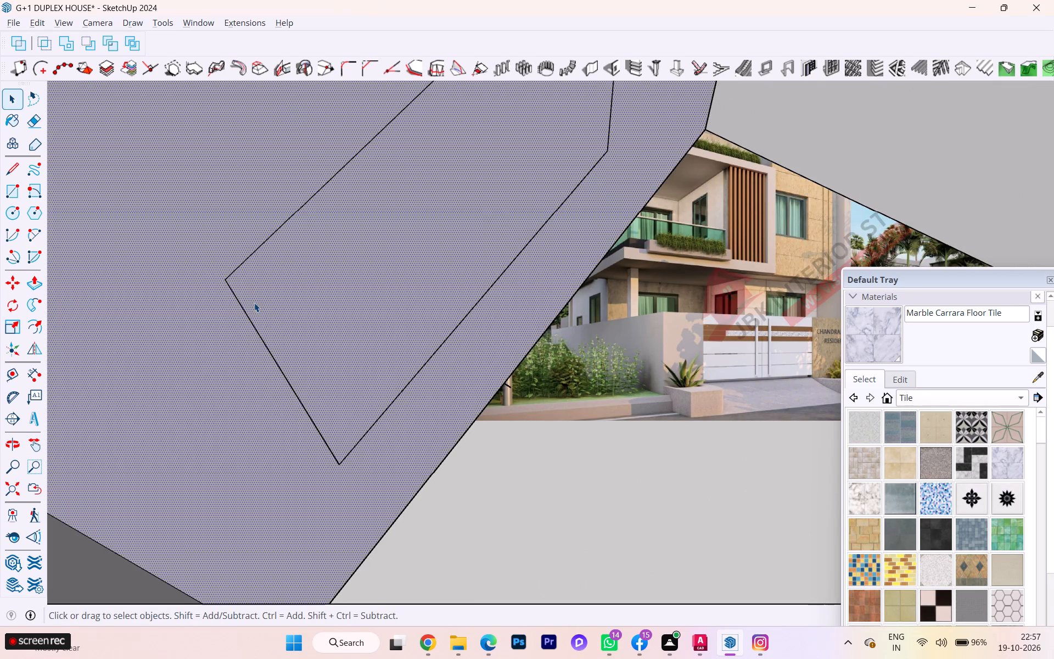
scroll(244, 284, "up", 3)
scroll(243, 283, "down", 1)
scroll(242, 282, "up", 1)
double_click(266, 289)
double_click(263, 288)
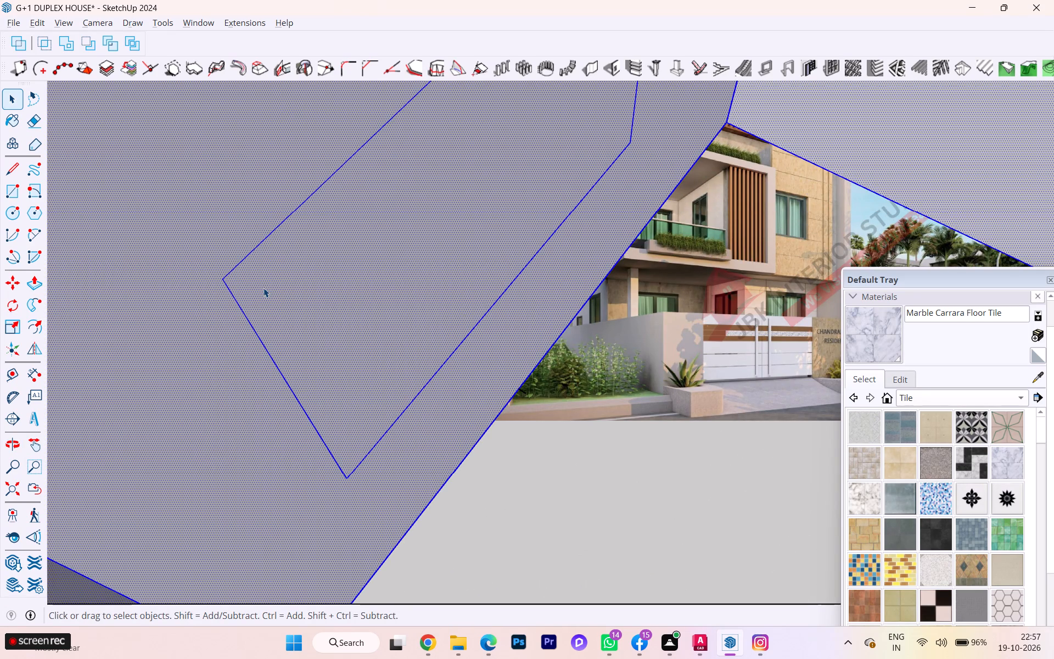
double_click(263, 288)
scroll(263, 288, "up", 1)
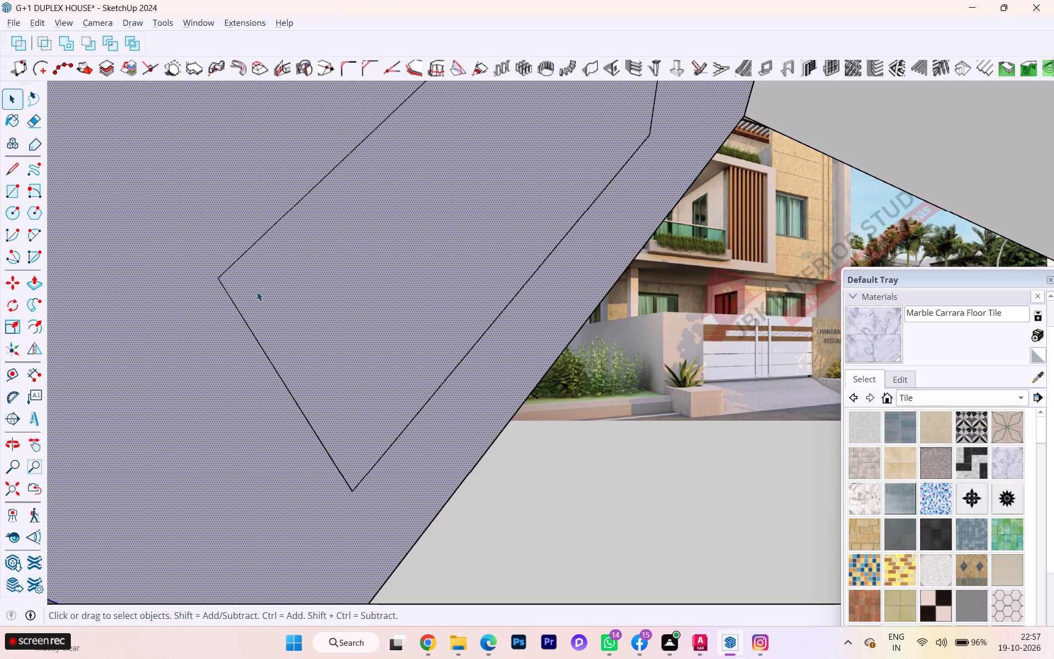
left_click(243, 312)
left_click(243, 317)
scroll(365, 291, "down", 3)
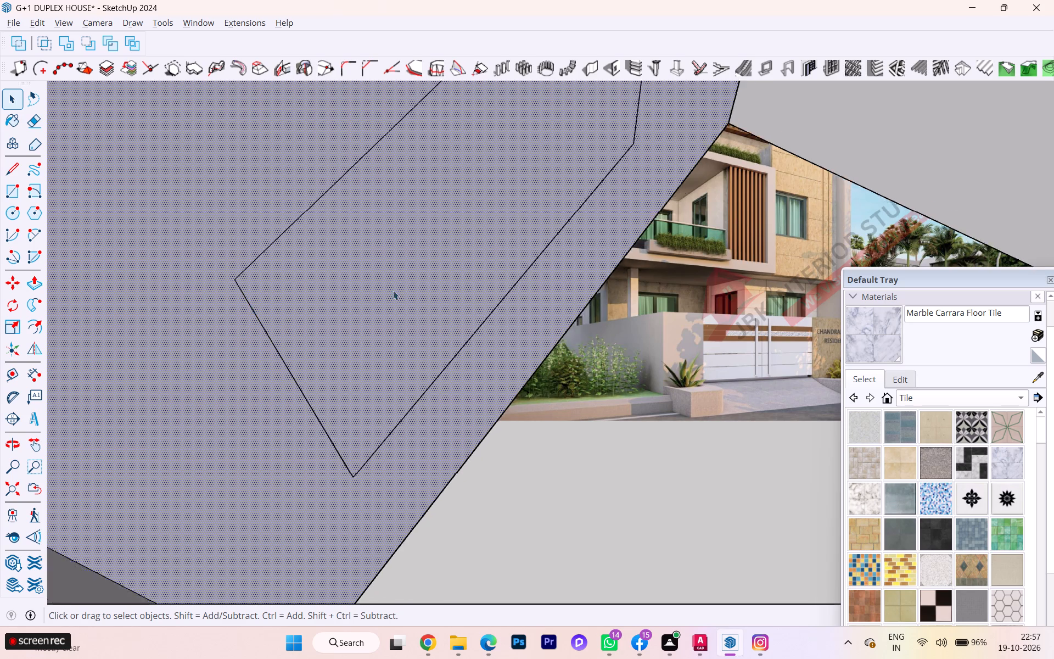
scroll(393, 291, "down", 3)
scroll(503, 325, "down", 2)
scroll(489, 336, "up", 1)
scroll(488, 336, "down", 2)
scroll(479, 339, "up", 1)
scroll(439, 333, "down", 2)
scroll(437, 334, "up", 2)
scroll(437, 334, "down", 3)
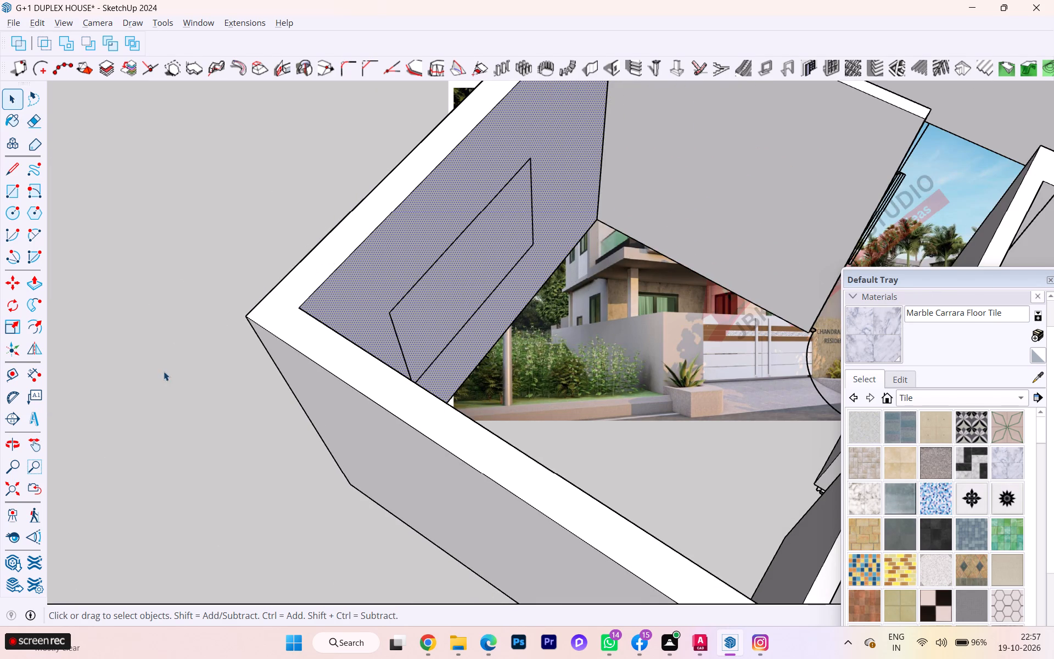
scroll(162, 370, "down", 10)
scroll(232, 348, "up", 2)
Examine the face closing off the corner room's window opening from outside, above and below.
middle_click_drag(203, 372, 804, 316)
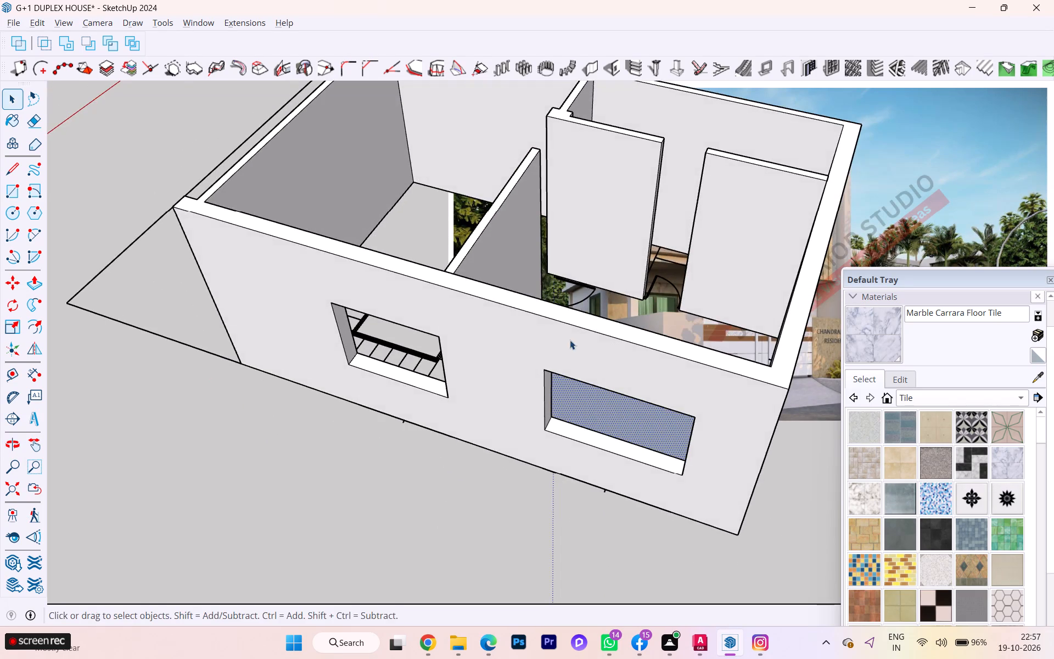
middle_click_drag(569, 340, 702, 225)
scroll(681, 317, "up", 3)
scroll(681, 318, "down", 3)
scroll(681, 318, "up", 3)
scroll(679, 320, "down", 2)
scroll(679, 320, "up", 2)
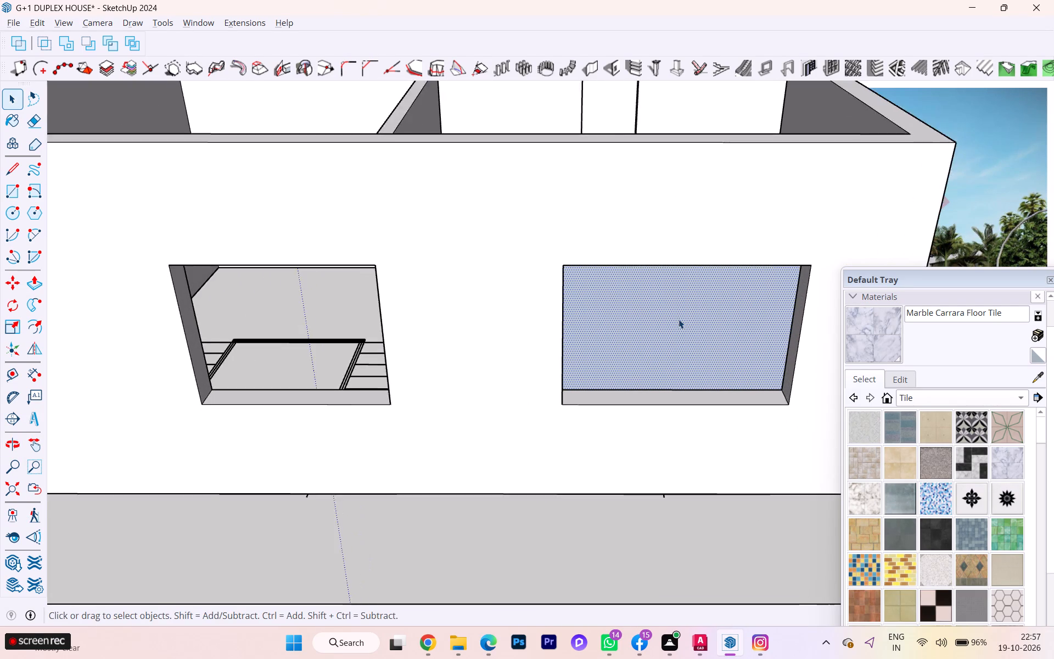
scroll(679, 319, "up", 3)
scroll(675, 319, "down", 2)
scroll(673, 318, "up", 2)
middle_click_drag(584, 314, 412, 264)
scroll(390, 290, "up", 5)
scroll(390, 290, "down", 1)
scroll(390, 290, "up", 2)
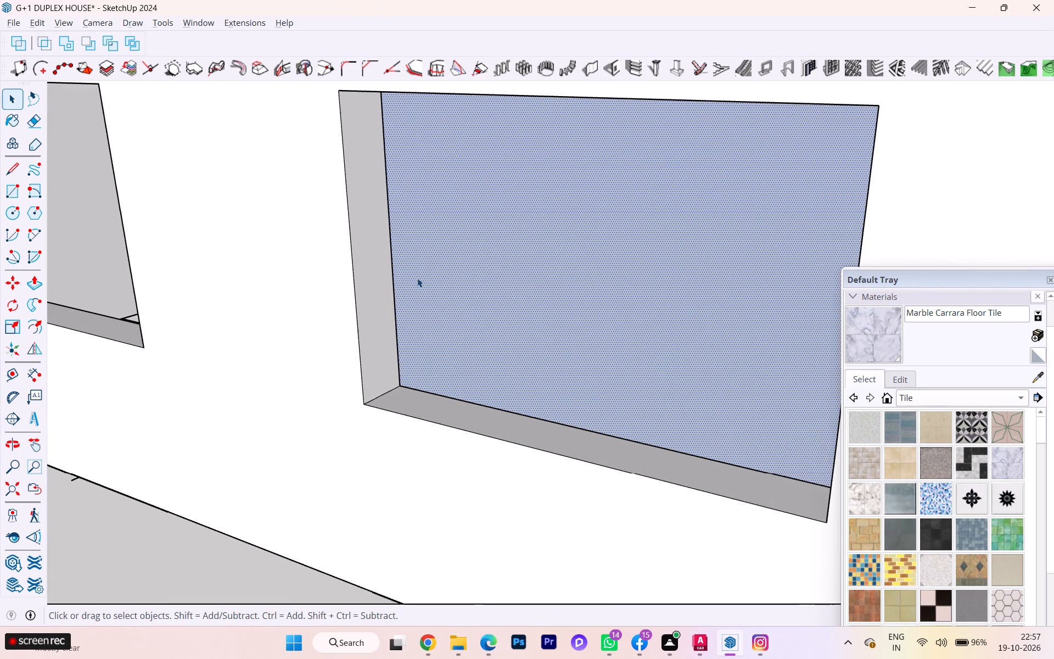
scroll(446, 361, "down", 1)
scroll(446, 361, "up", 1)
scroll(446, 361, "down", 4)
middle_click_drag(432, 383, 547, 371)
scroll(384, 357, "down", 3)
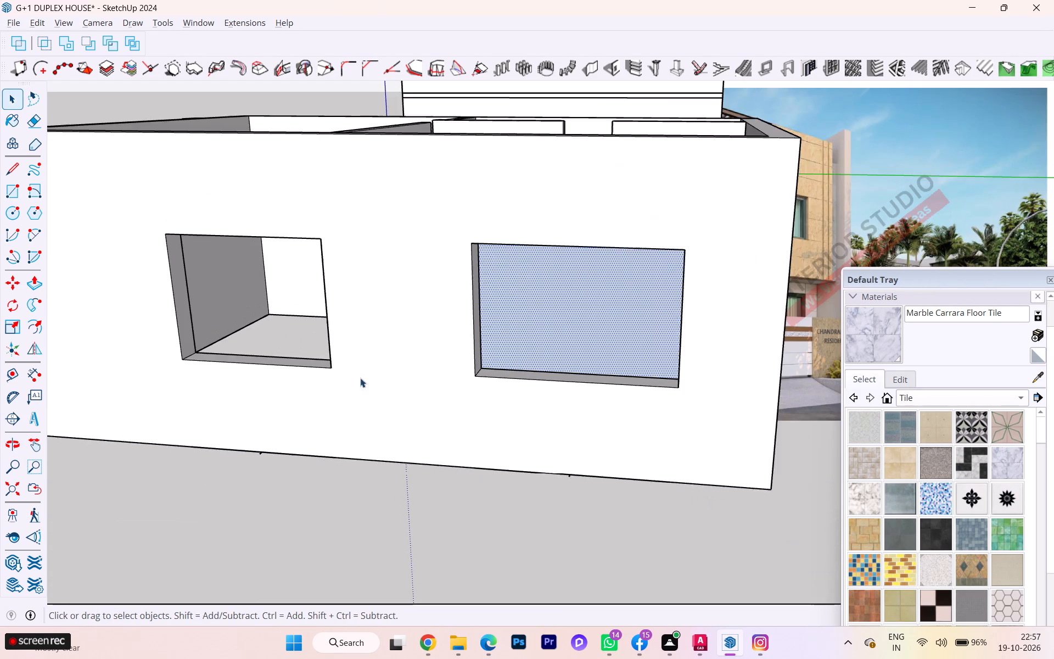
scroll(360, 378, "down", 3)
scroll(351, 386, "up", 1)
middle_click_drag(533, 222, 626, 32)
scroll(646, 133, "down", 2)
scroll(647, 138, "up", 2)
scroll(654, 149, "down", 2)
scroll(655, 150, "up", 1)
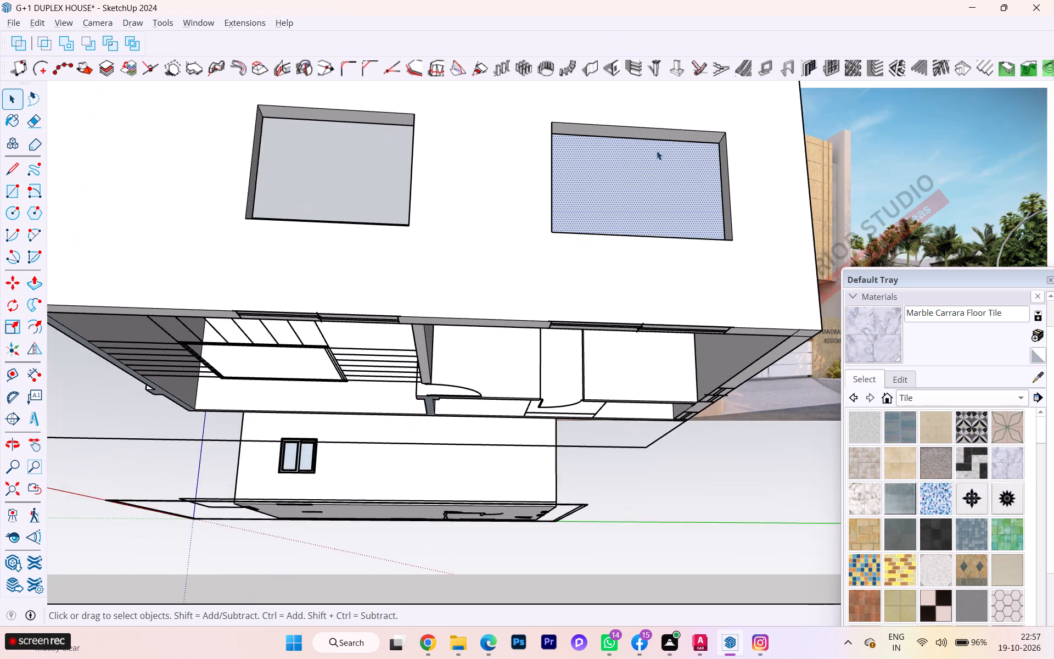
scroll(659, 149, "up", 2)
scroll(659, 147, "down", 1)
scroll(659, 147, "up", 2)
scroll(659, 147, "down", 2)
scroll(659, 147, "up", 3)
scroll(666, 136, "down", 3)
scroll(667, 135, "up", 8)
scroll(711, 132, "down", 3)
scroll(711, 132, "up", 2)
scroll(711, 132, "down", 2)
scroll(711, 132, "up", 3)
scroll(752, 148, "down", 5)
scroll(752, 148, "up", 7)
scroll(752, 148, "down", 4)
scroll(752, 148, "up", 4)
scroll(752, 148, "down", 1)
scroll(752, 148, "up", 3)
scroll(752, 148, "down", 2)
scroll(752, 148, "up", 7)
scroll(752, 148, "down", 1)
scroll(752, 148, "up", 9)
scroll(752, 148, "down", 6)
scroll(554, 170, "down", 2)
scroll(538, 175, "up", 1)
scroll(522, 178, "down", 1)
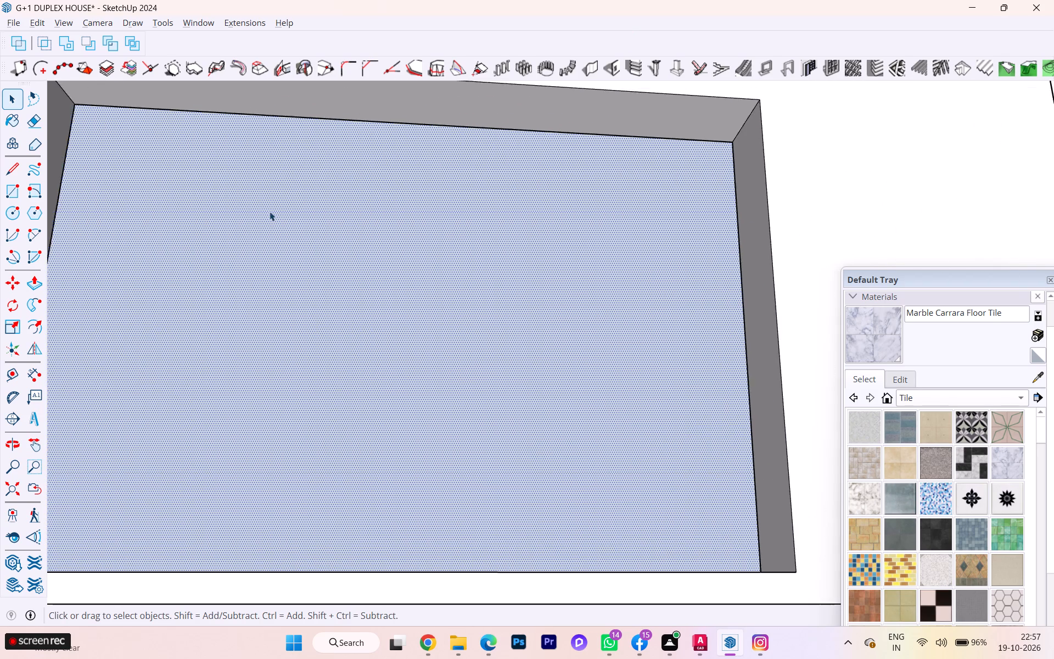
scroll(267, 213, "down", 4)
middle_click_drag(250, 241, 128, 554)
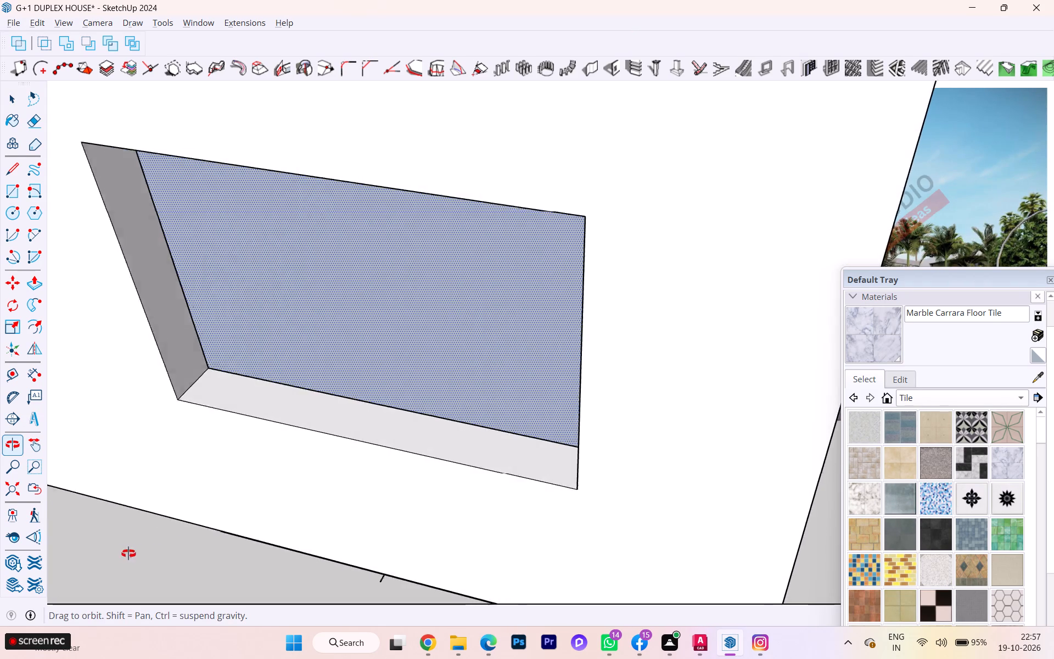
middle_click_drag(128, 554, 738, 483)
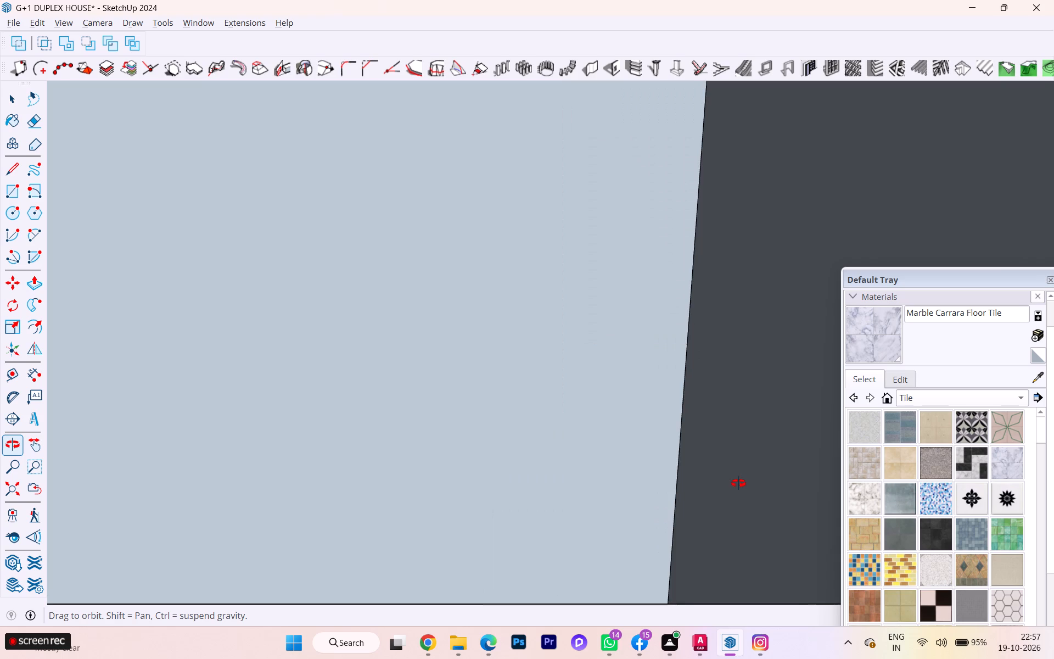
middle_click_drag(738, 483, 727, 484)
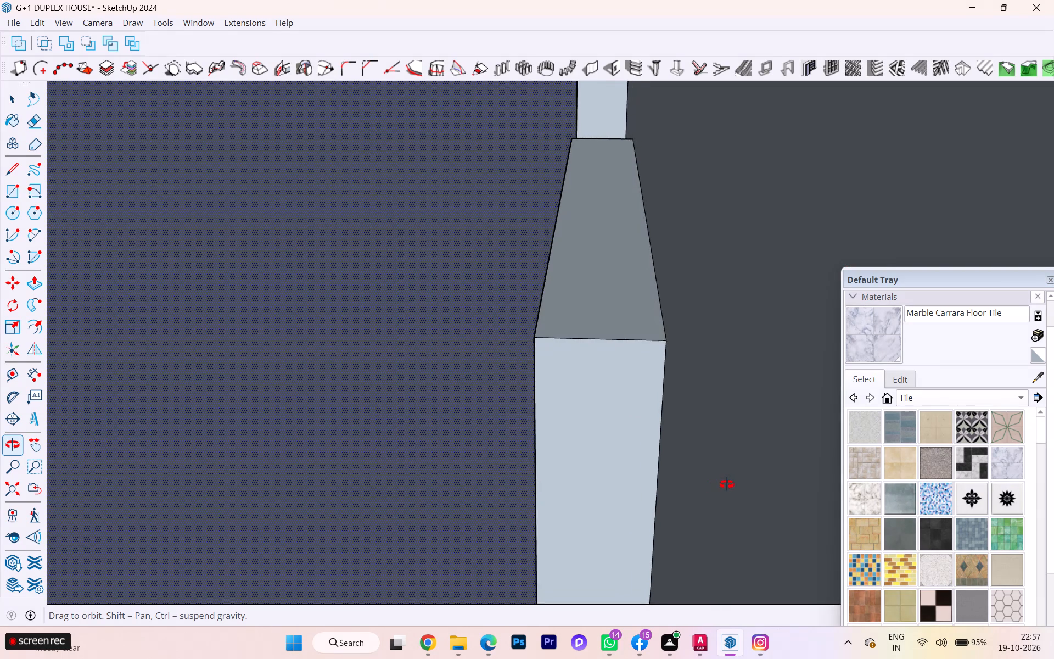
middle_click_drag(727, 484, 744, 481)
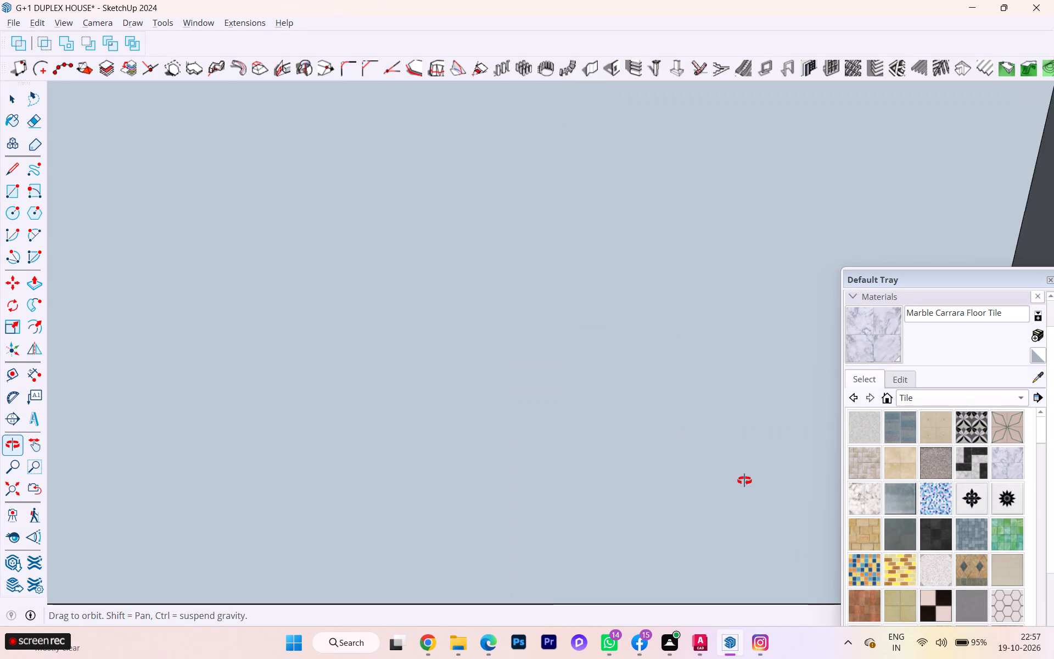
middle_click_drag(744, 481, 775, 454)
scroll(423, 414, "down", 6)
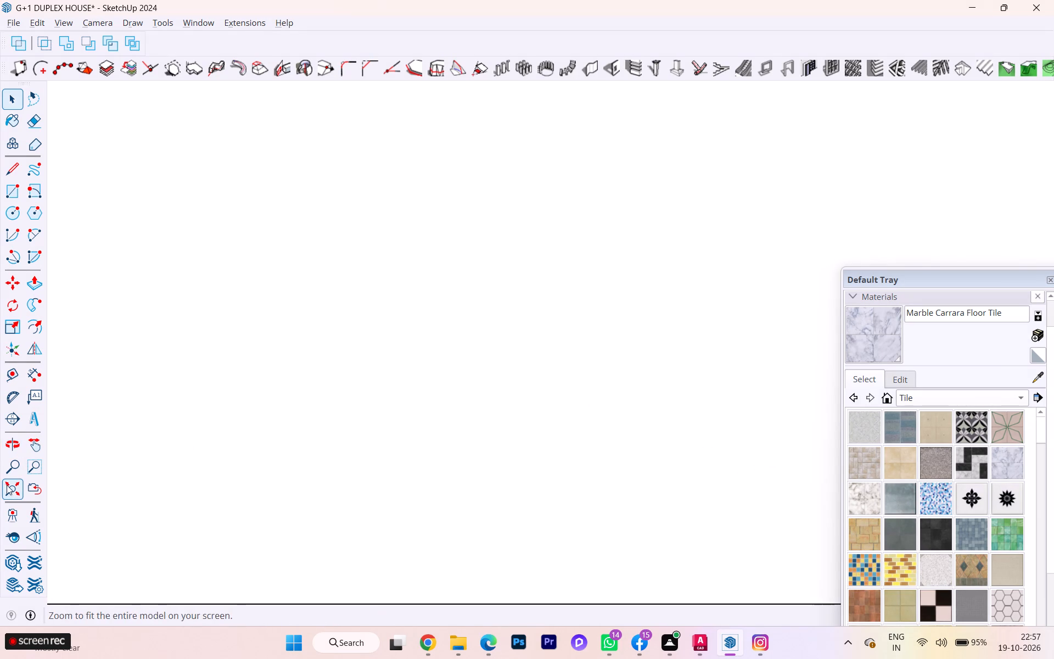
Show the back edges and examine the floor plan through the selected long outer wall opposite the windows.
left_click(10, 489)
scroll(620, 352, "up", 2)
scroll(645, 348, "down", 2)
scroll(646, 348, "up", 1)
scroll(537, 364, "down", 4)
scroll(213, 378, "down", 1)
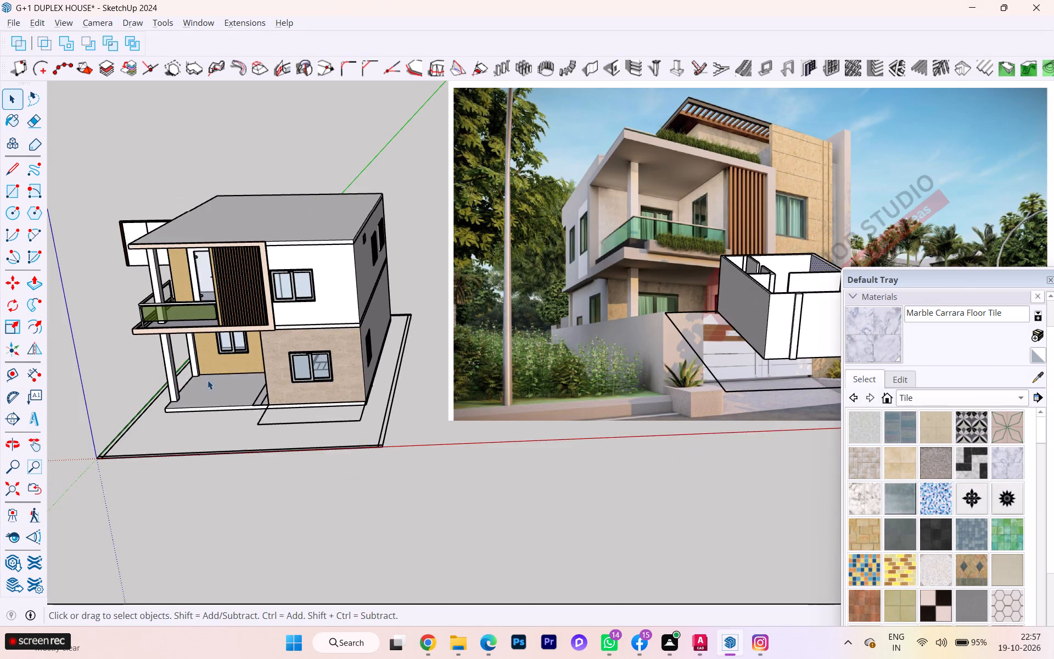
scroll(208, 380, "down", 1)
scroll(633, 359, "up", 3)
scroll(636, 355, "down", 1)
scroll(640, 353, "up", 8)
middle_click_drag(753, 334, 513, 383)
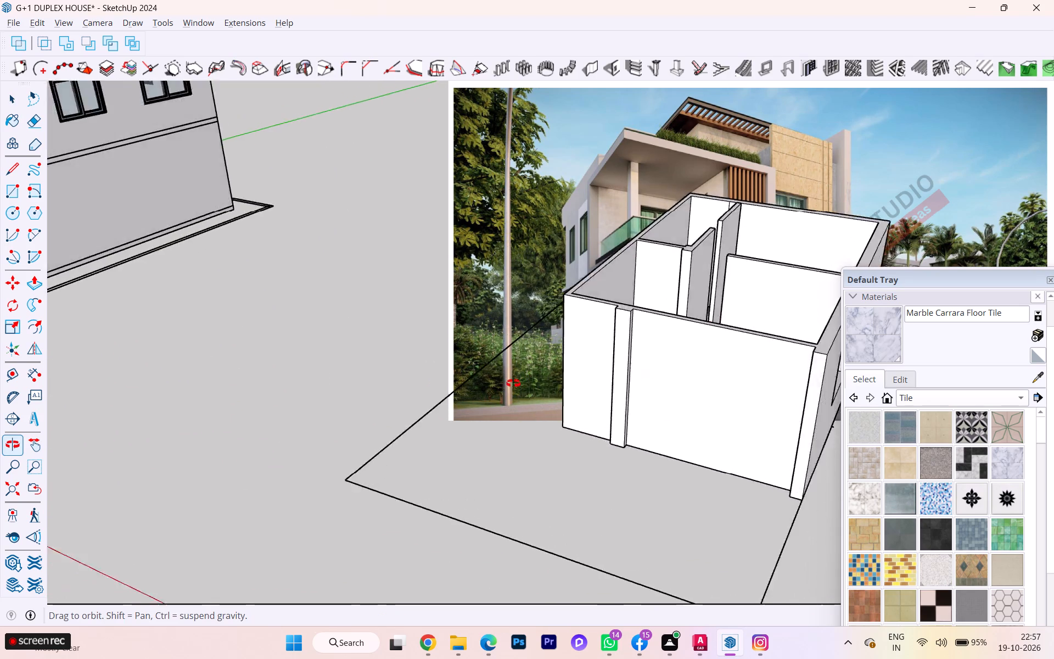
middle_click_drag(513, 383, 242, 382)
scroll(241, 383, "down", 4)
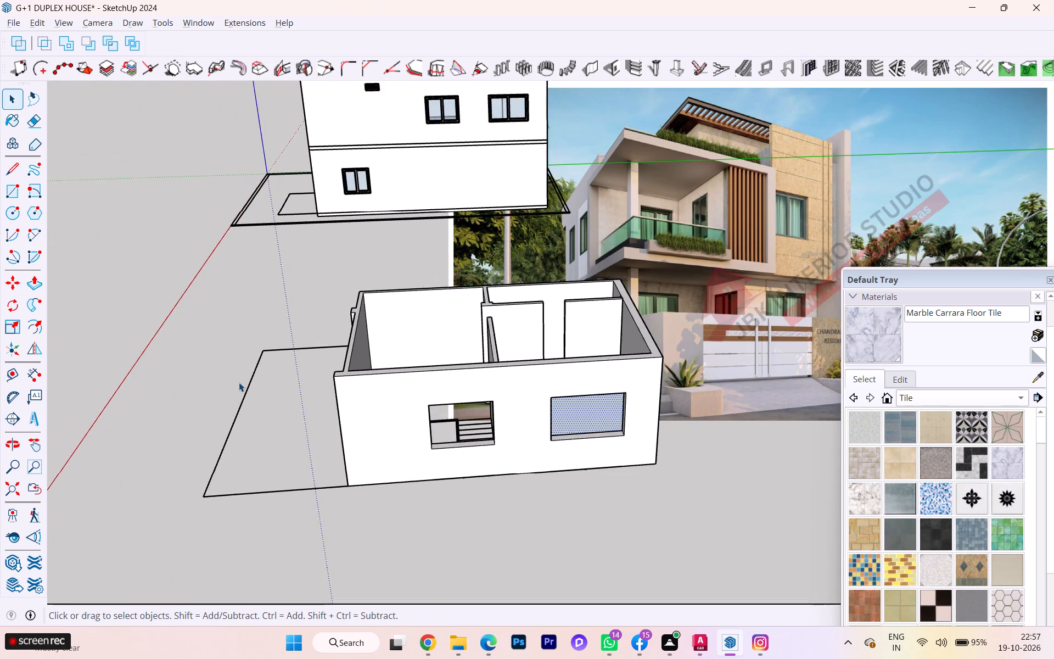
scroll(244, 377, "down", 2)
scroll(246, 380, "up", 2)
scroll(246, 380, "down", 1)
middle_click_drag(310, 402, 776, 429)
middle_click_drag(436, 428, 736, 407)
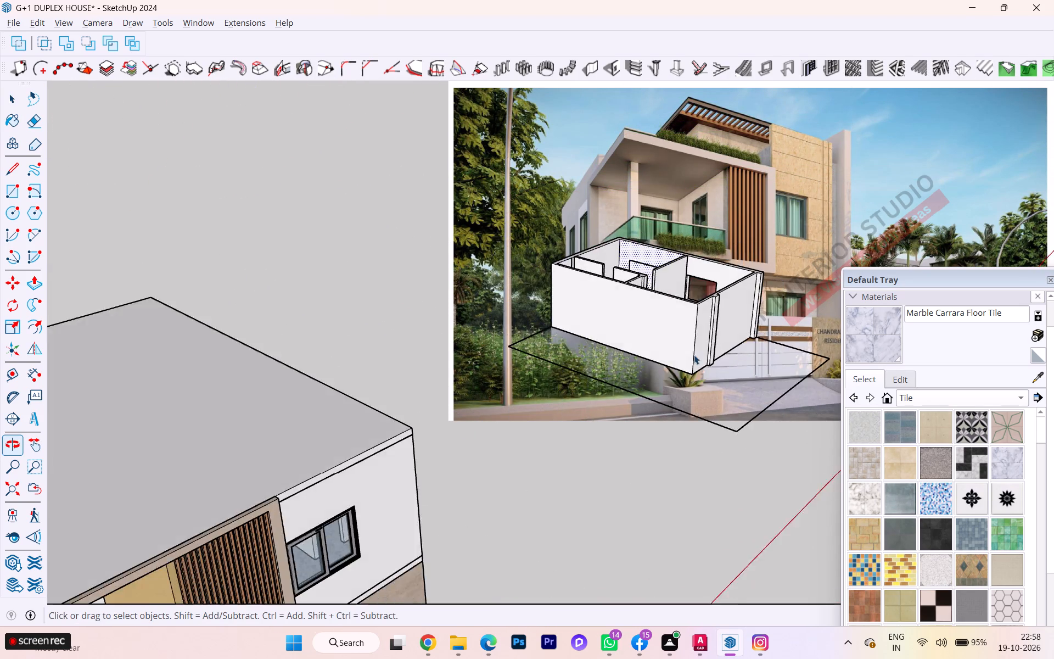
scroll(694, 354, "up", 4)
left_click(613, 325)
scroll(632, 328, "up", 4)
scroll(634, 329, "down", 2)
scroll(634, 329, "up", 6)
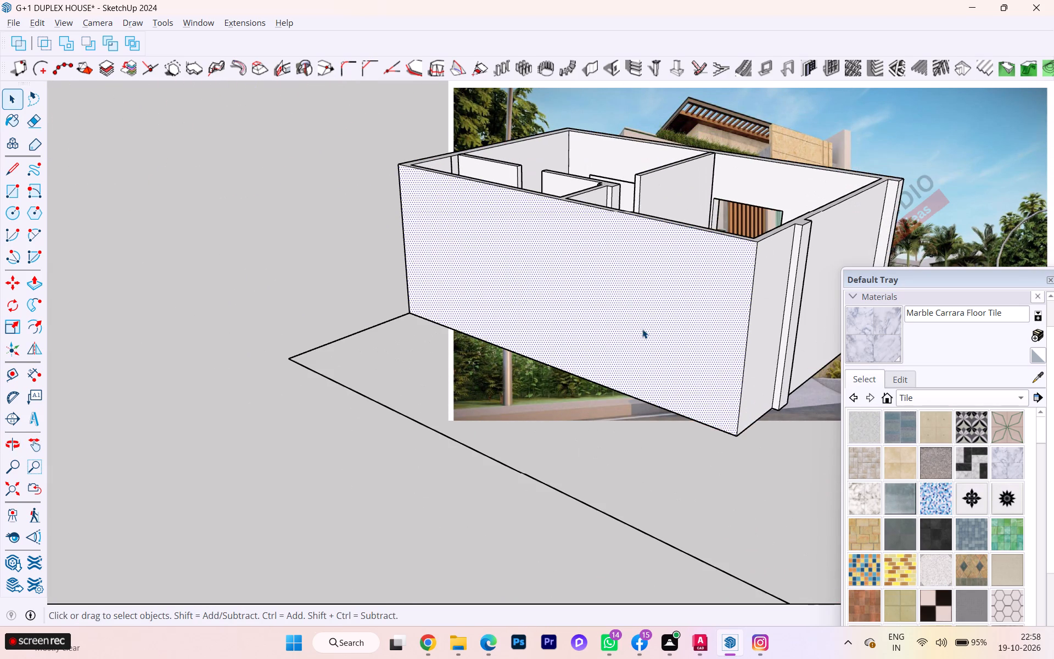
left_click(642, 329)
key("k")
scroll(629, 387, "up", 1)
scroll(629, 387, "down", 2)
scroll(629, 387, "up", 7)
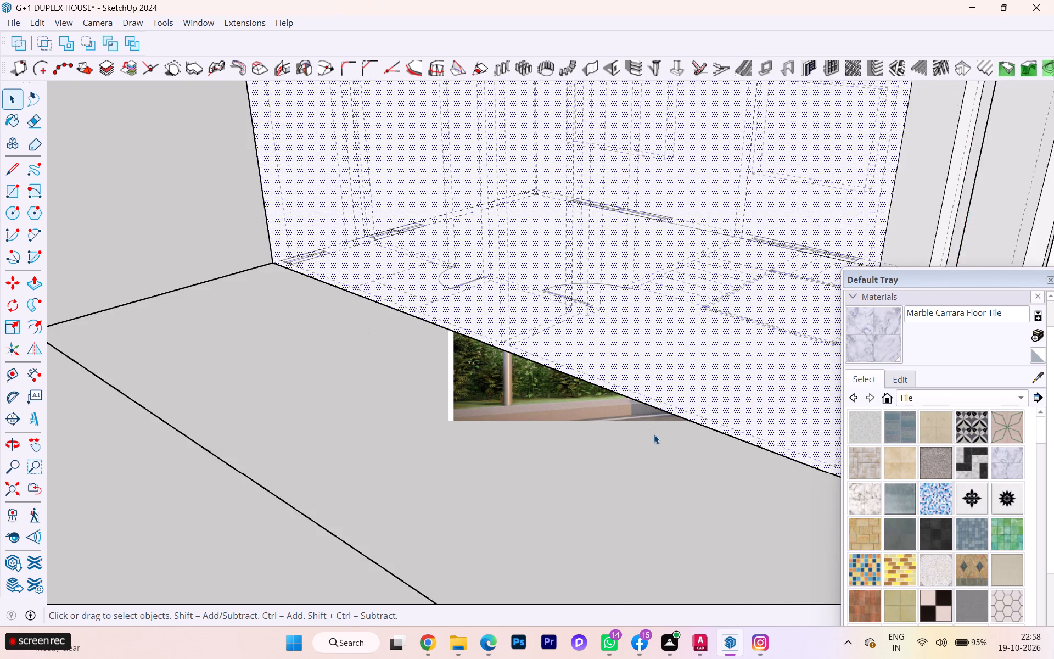
scroll(654, 434, "up", 2)
scroll(643, 425, "down", 2)
middle_click_drag(630, 439, 736, 586)
scroll(397, 454, "down", 5)
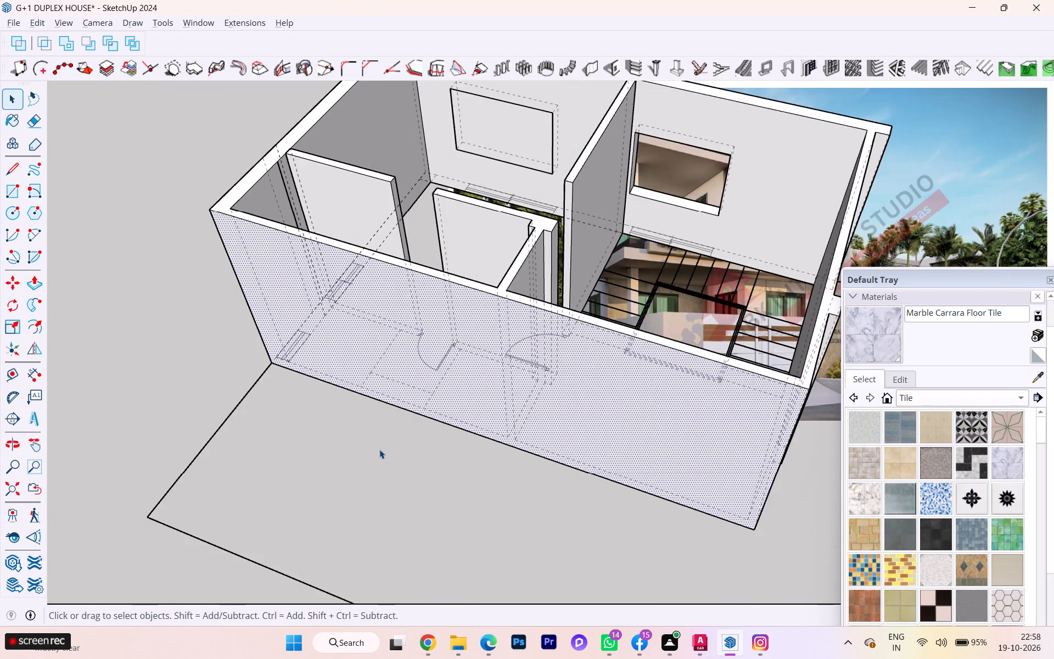
scroll(370, 449, "down", 2)
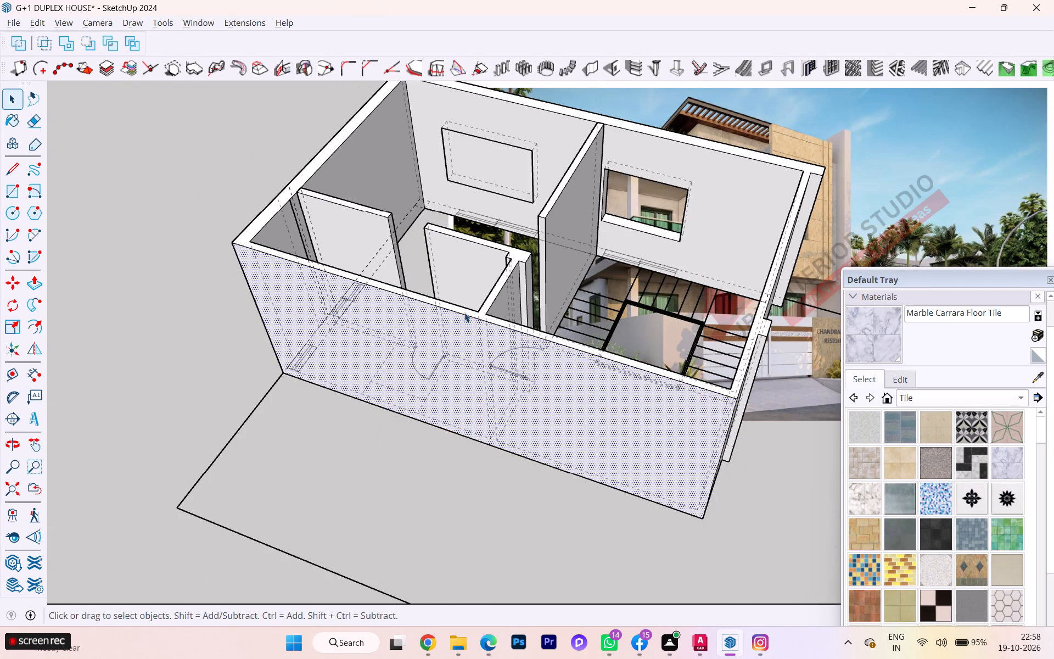
Create a 4' by 7' wall opening at the base of the long wall opposite the windows, in the staircase room.
left_click(614, 68)
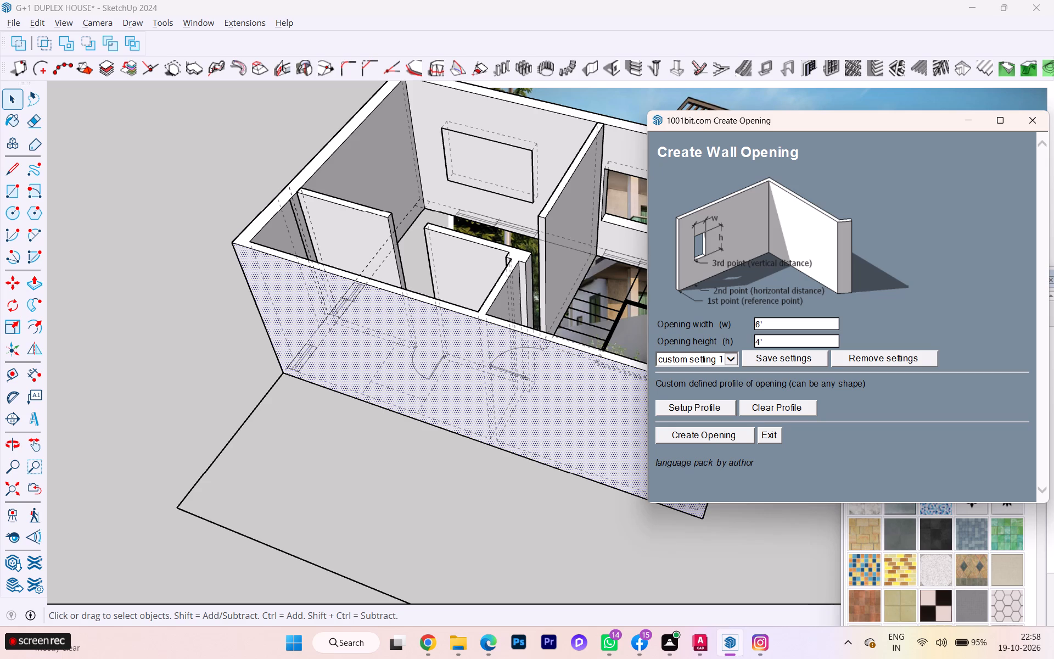
left_click_drag(775, 325, 753, 326)
key("BackSpace")
type("4'")
left_click_drag(770, 340, 754, 342)
type("7'")
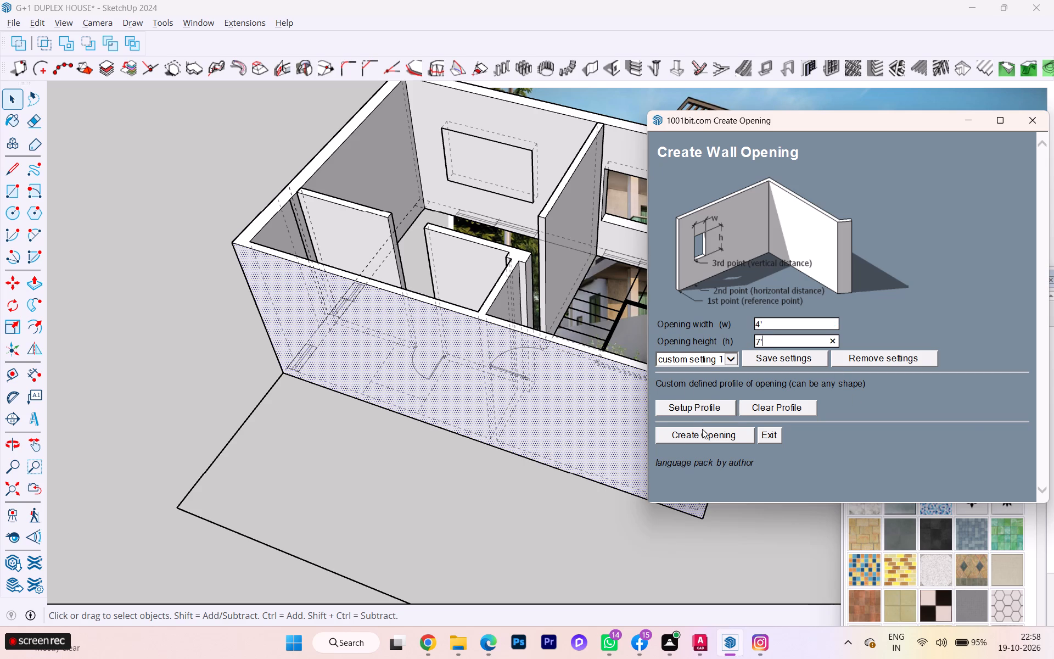
left_click(703, 433)
scroll(587, 487, "up", 1)
scroll(587, 487, "down", 1)
scroll(587, 487, "up", 4)
scroll(587, 487, "down", 3)
scroll(587, 487, "up", 1)
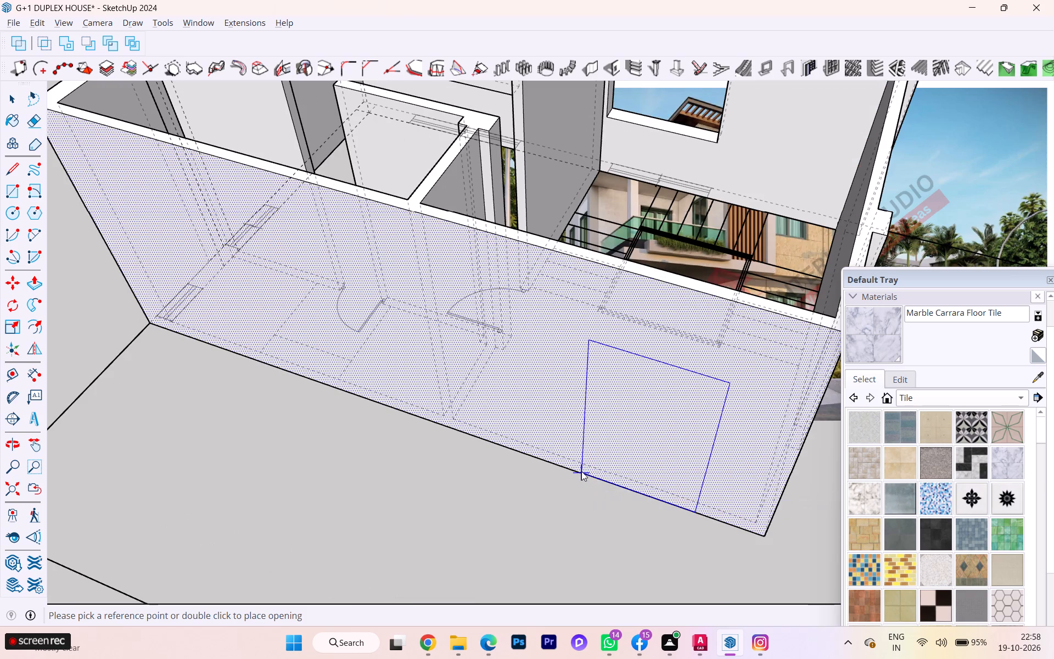
double_click(581, 470)
scroll(457, 428, "up", 1)
scroll(457, 428, "down", 3)
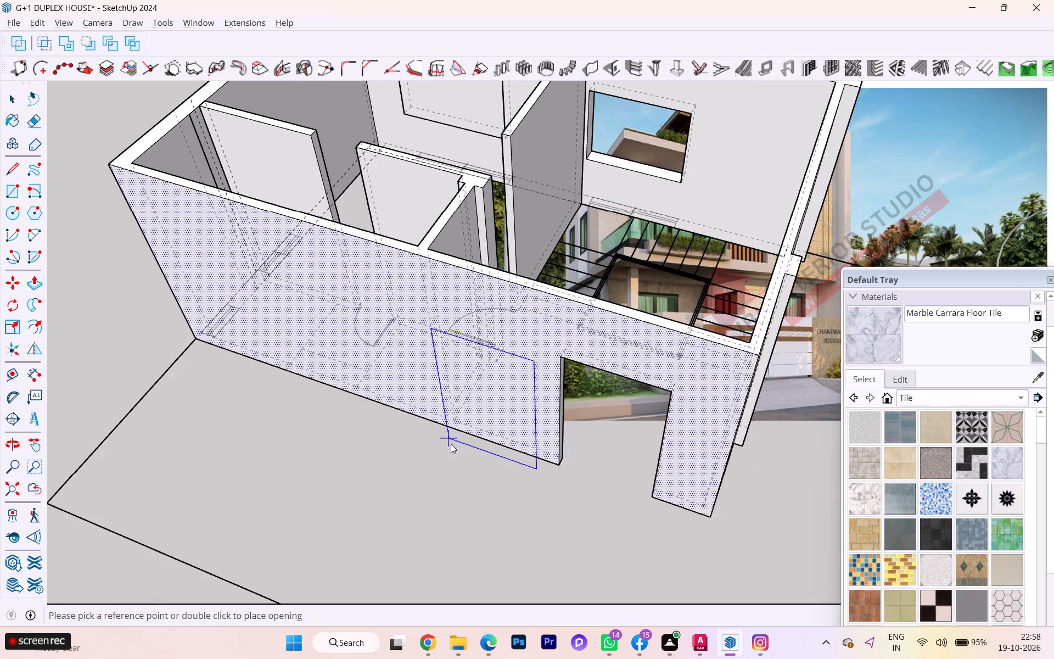
key("space")
left_click(546, 496)
scroll(671, 479, "down", 1)
middle_click_drag(668, 476, 235, 444)
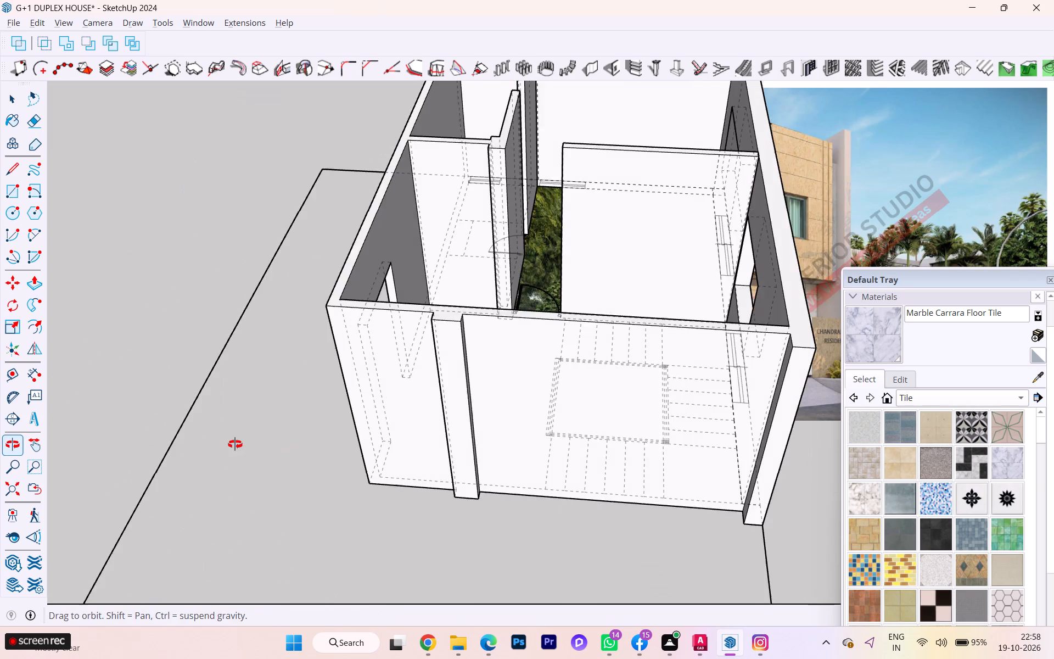
Clear the wall selection and hide the back edges of the model.
middle_click_drag(235, 444, 268, 444)
scroll(354, 428, "down", 6)
scroll(362, 434, "up", 1)
scroll(369, 441, "down", 2)
scroll(372, 441, "up", 1)
scroll(373, 441, "down", 1)
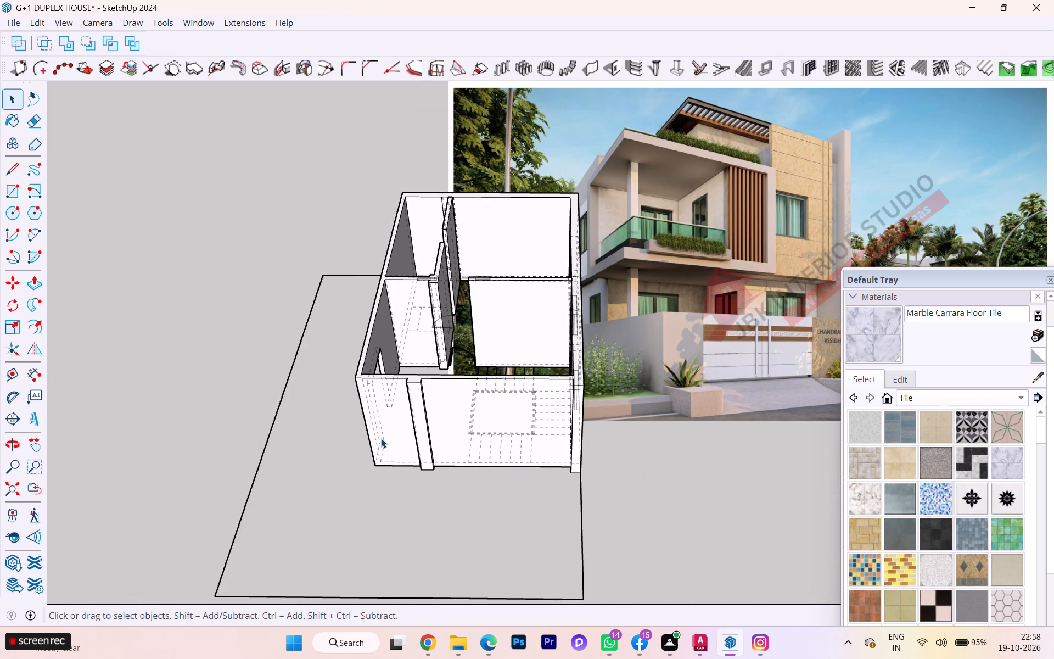
left_click(381, 438)
key("k")
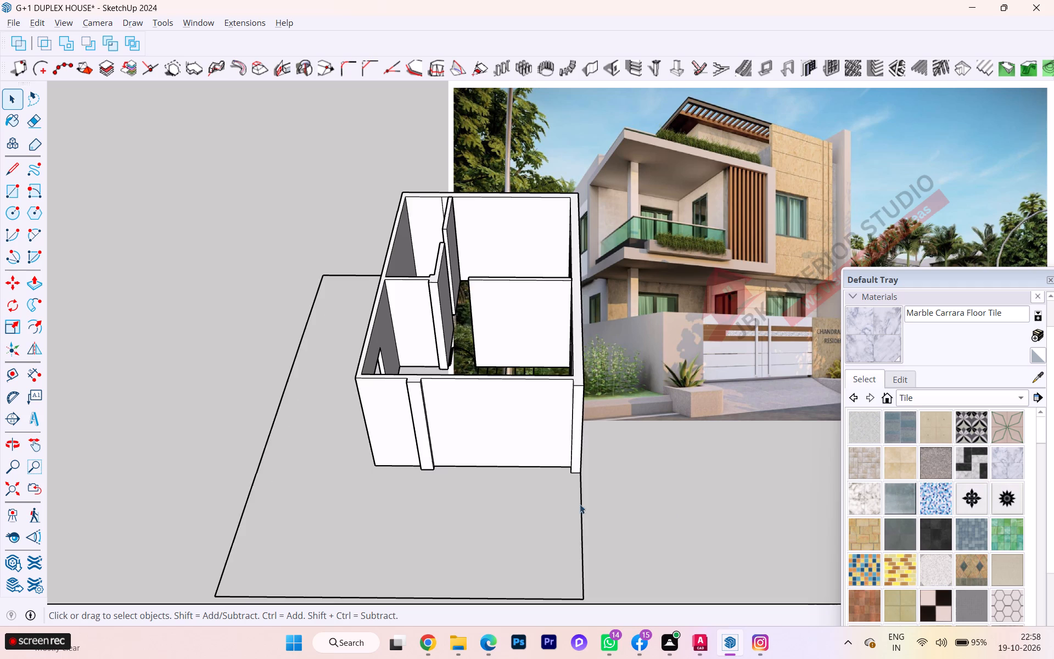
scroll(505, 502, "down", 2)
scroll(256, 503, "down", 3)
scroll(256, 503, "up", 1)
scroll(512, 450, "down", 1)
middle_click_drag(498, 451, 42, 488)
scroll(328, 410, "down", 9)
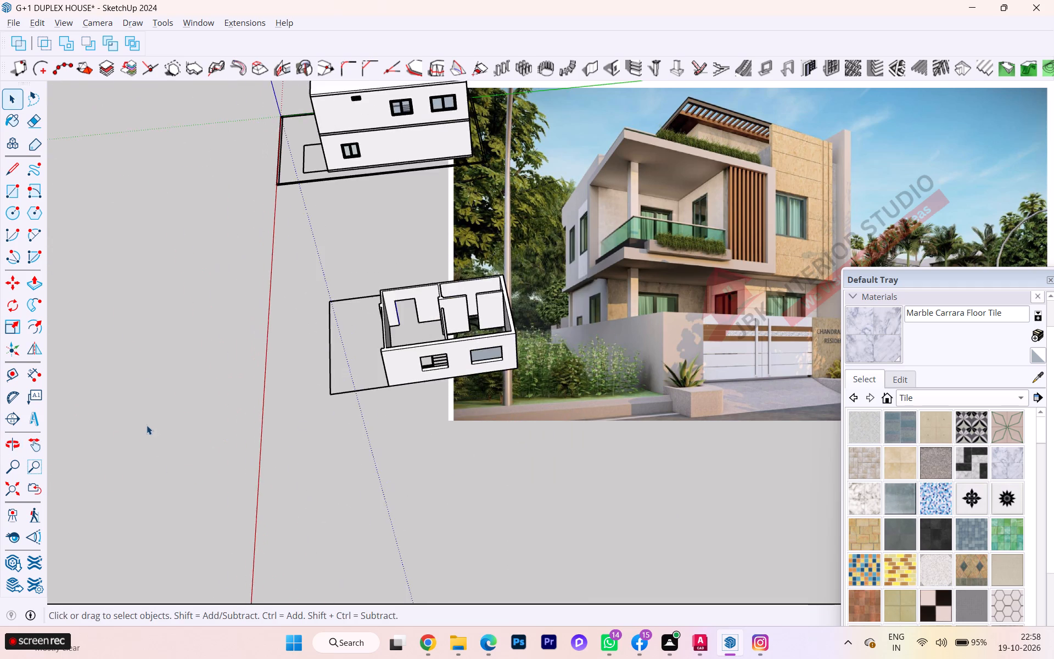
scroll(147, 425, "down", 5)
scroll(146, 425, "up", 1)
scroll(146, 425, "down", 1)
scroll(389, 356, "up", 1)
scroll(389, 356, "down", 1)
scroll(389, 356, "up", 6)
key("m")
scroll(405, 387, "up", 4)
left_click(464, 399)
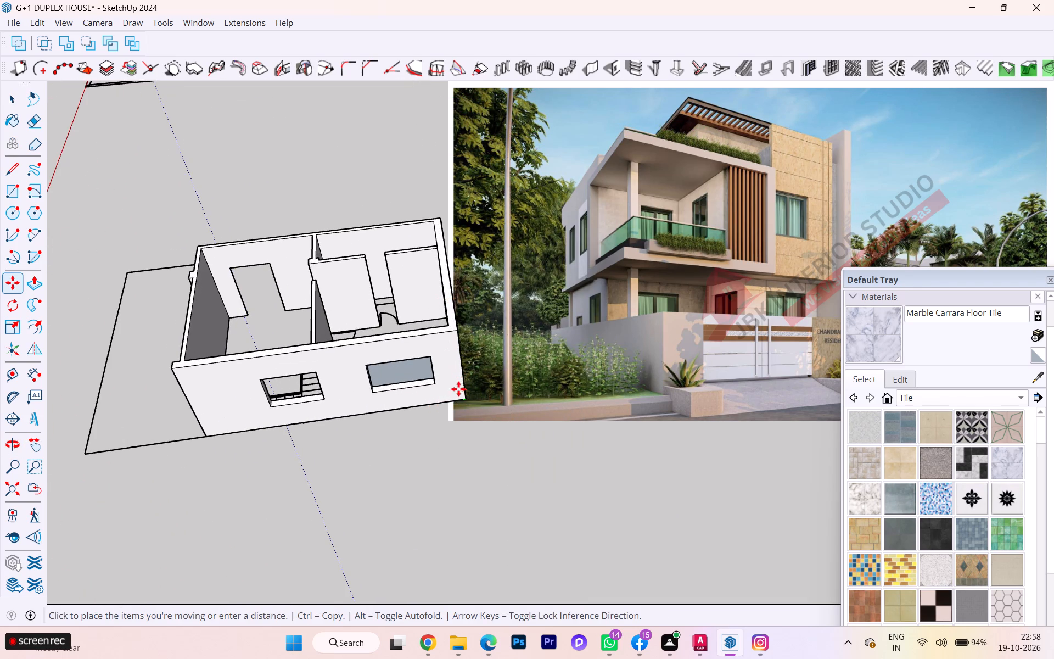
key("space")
Select all the connected geometry of the separate floor and move it by its bottom outer corner onto the house's matching roof corner.
triple_click(433, 387)
left_click(433, 387)
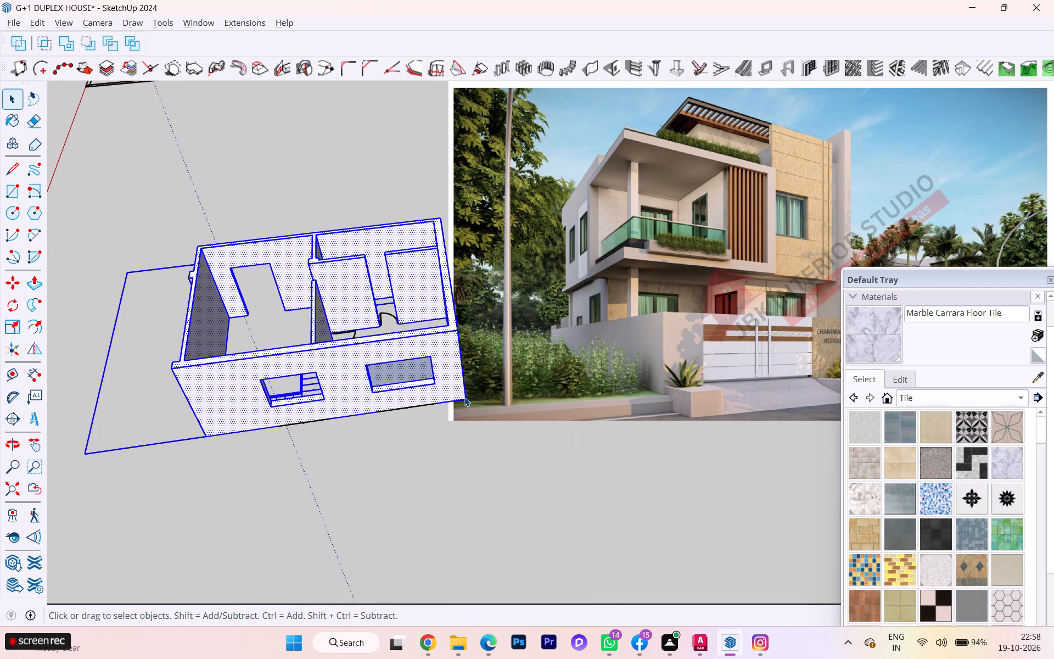
key("m")
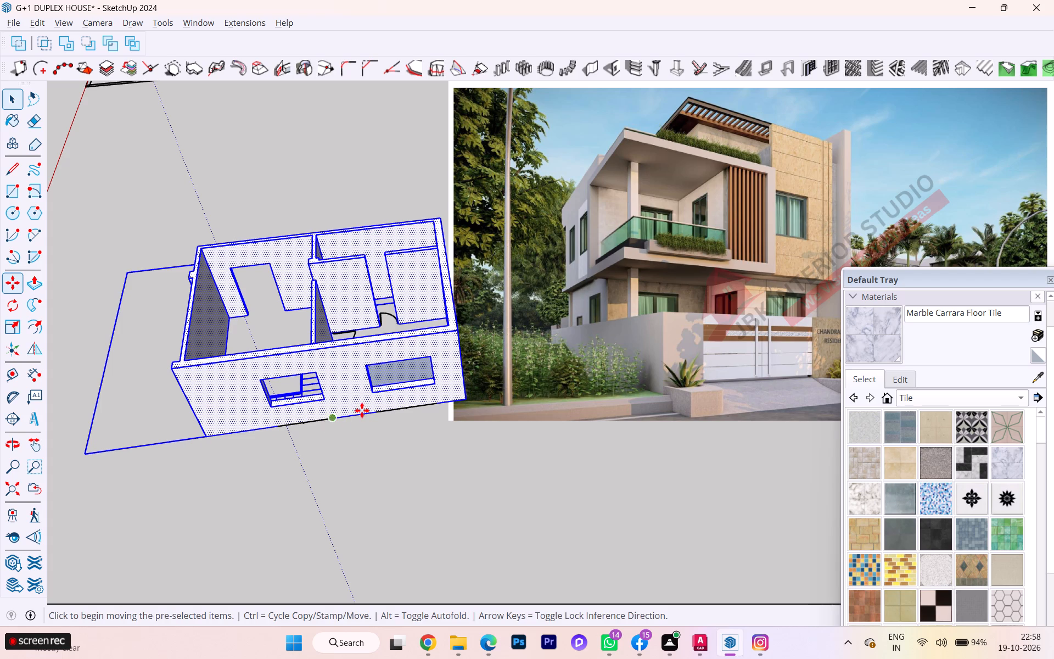
left_click(467, 396)
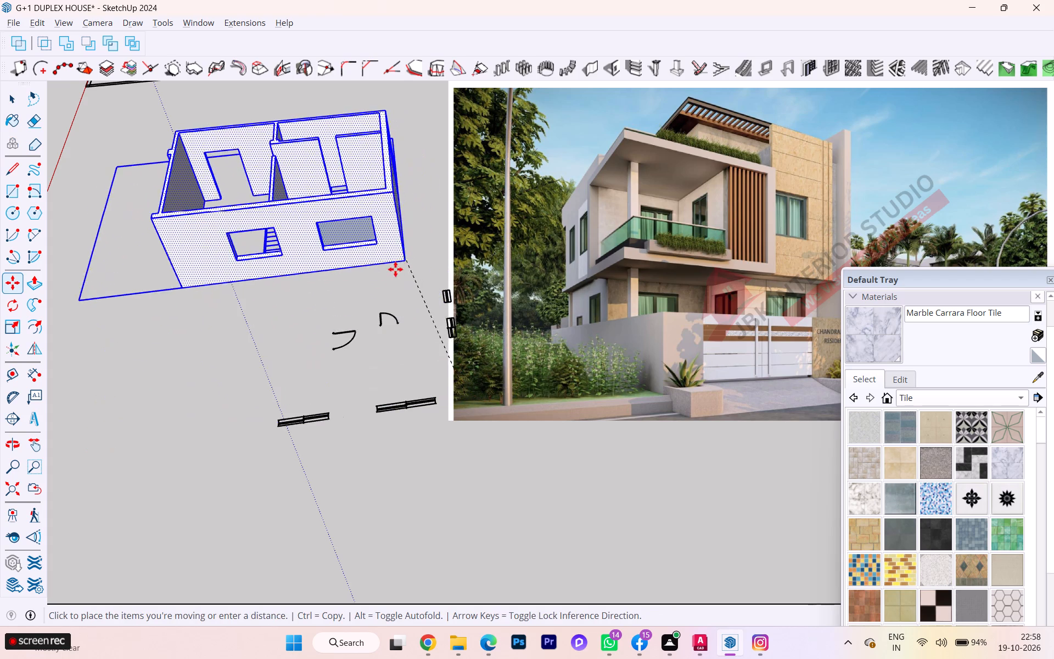
scroll(392, 275, "down", 10)
scroll(412, 338, "up", 1)
scroll(412, 338, "down", 3)
scroll(413, 345, "up", 3)
scroll(399, 110, "up", 1)
scroll(385, 141, "down", 3)
scroll(386, 199, "up", 1)
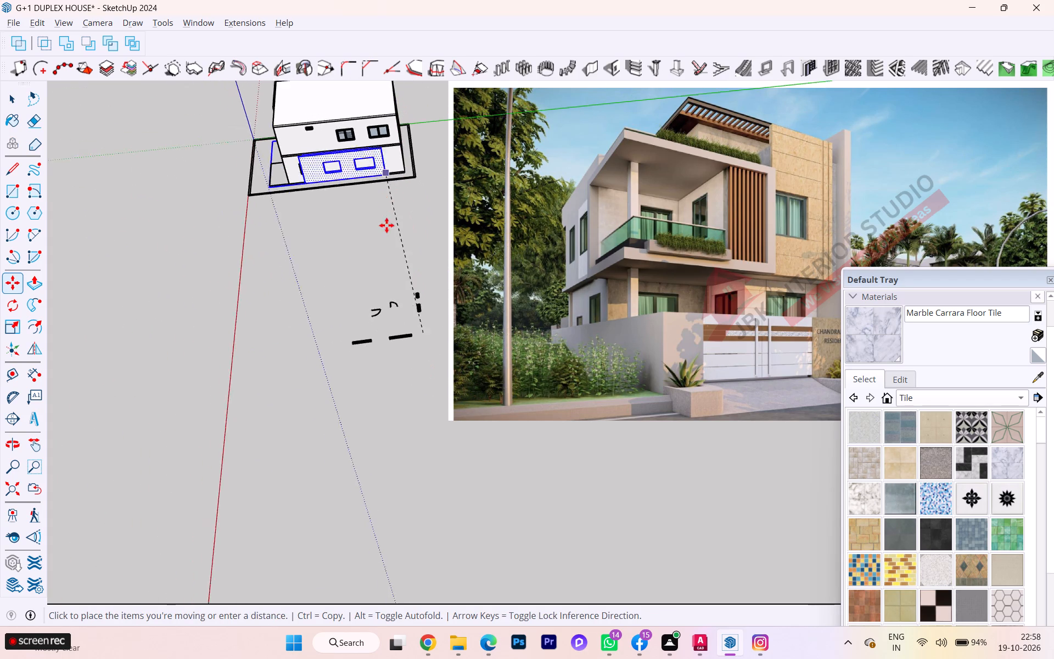
scroll(371, 272, "down", 1)
middle_click_drag(376, 294, 458, 409)
scroll(326, 107, "up", 5)
scroll(327, 137, "down", 1)
scroll(328, 138, "up", 1)
scroll(328, 141, "down", 1)
scroll(328, 141, "up", 7)
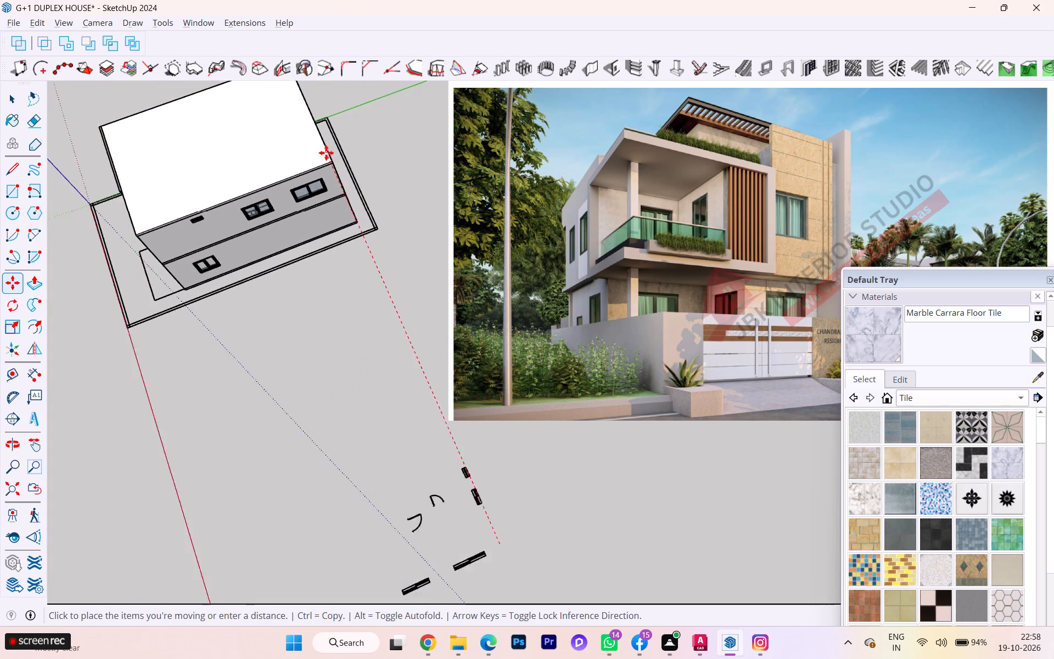
scroll(326, 153, "up", 6)
scroll(322, 167, "down", 1)
scroll(322, 167, "up", 7)
scroll(321, 166, "down", 2)
scroll(321, 166, "up", 5)
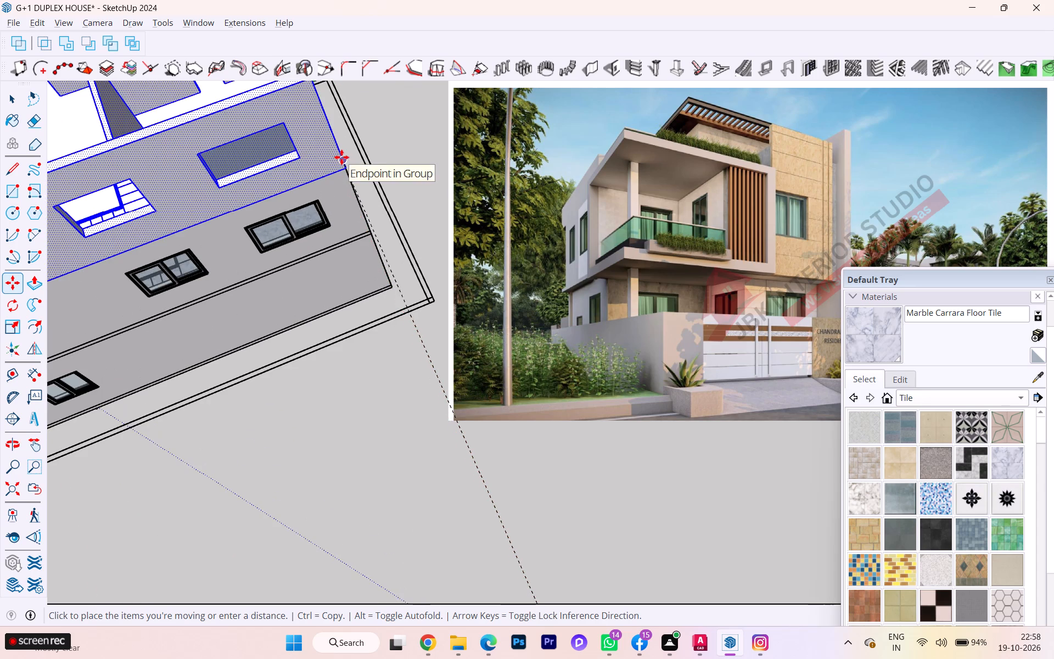
left_click(339, 158)
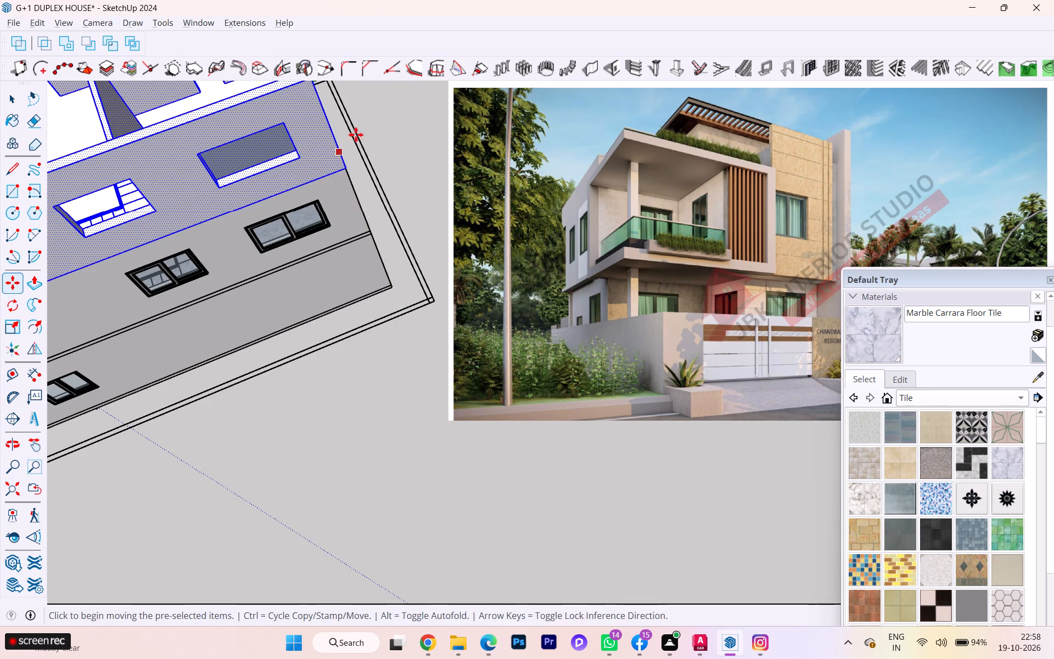
Shift the placed floor up so its bottom corner sits on the roof slab's top corner, then deselect it.
scroll(365, 161, "down", 1)
middle_click_drag(365, 165, 167, 226)
scroll(133, 262, "down", 4)
scroll(30, 382, "down", 5)
scroll(30, 384, "up", 1)
scroll(29, 385, "down", 5)
scroll(49, 309, "down", 1)
scroll(46, 310, "up", 1)
scroll(46, 311, "down", 5)
scroll(69, 375, "up", 2)
scroll(70, 375, "down", 13)
scroll(113, 412, "up", 3)
scroll(99, 437, "down", 2)
scroll(99, 437, "up", 6)
scroll(99, 437, "down", 1)
middle_click_drag(230, 245, 255, 138)
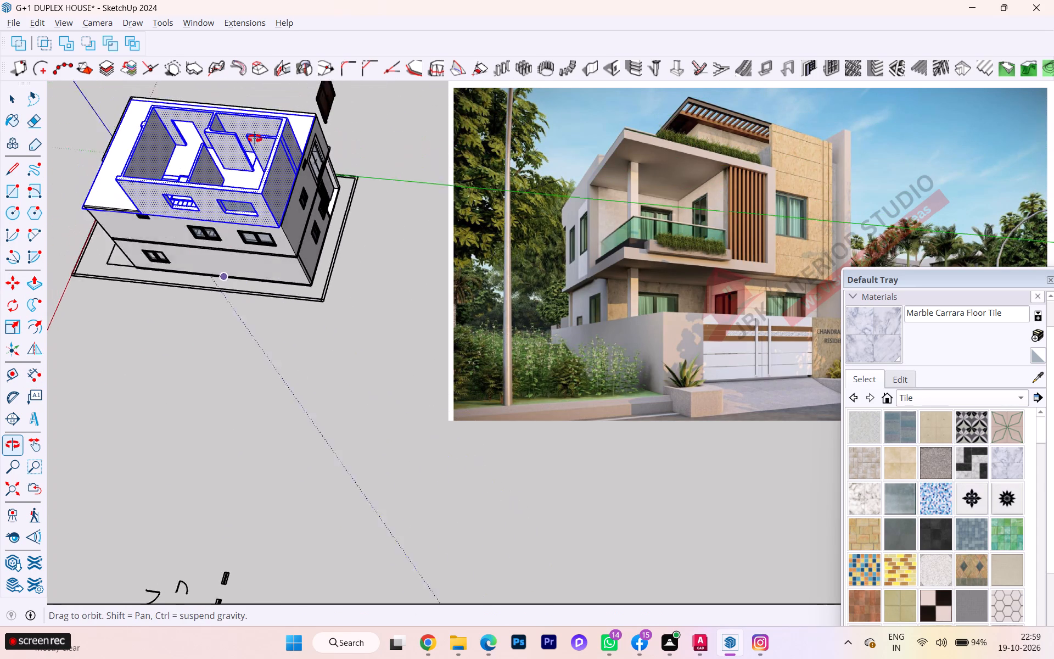
middle_click_drag(255, 138, 269, 99)
scroll(271, 194, "down", 2)
scroll(271, 197, "up", 6)
scroll(282, 228, "down", 6)
scroll(282, 228, "up", 3)
scroll(282, 228, "down", 2)
scroll(282, 228, "up", 2)
scroll(282, 228, "down", 1)
scroll(282, 228, "up", 3)
scroll(282, 228, "down", 1)
scroll(282, 228, "up", 1)
scroll(282, 228, "down", 3)
scroll(282, 228, "up", 6)
scroll(274, 233, "down", 1)
scroll(274, 234, "up", 10)
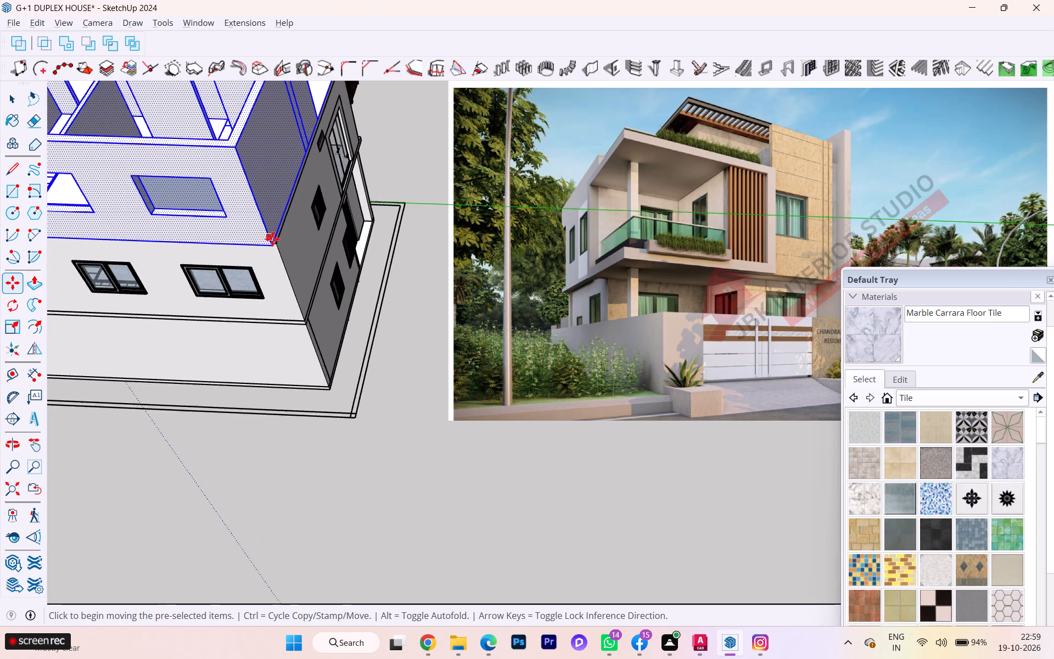
scroll(272, 239, "up", 1)
left_click(267, 248)
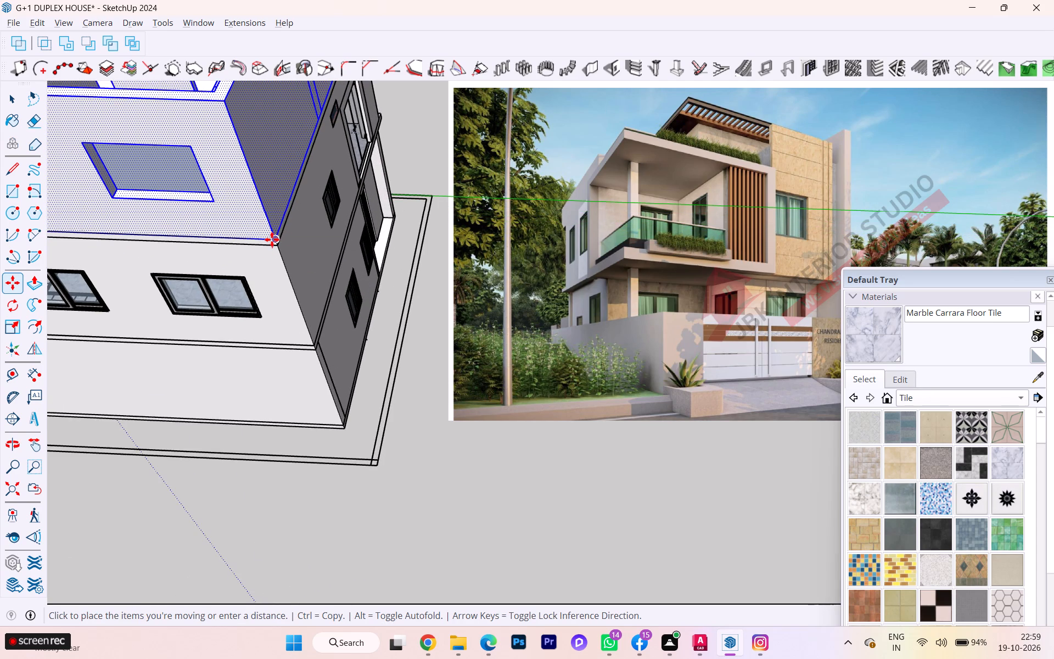
left_click(272, 239)
key("space")
key("space")
left_click(203, 446)
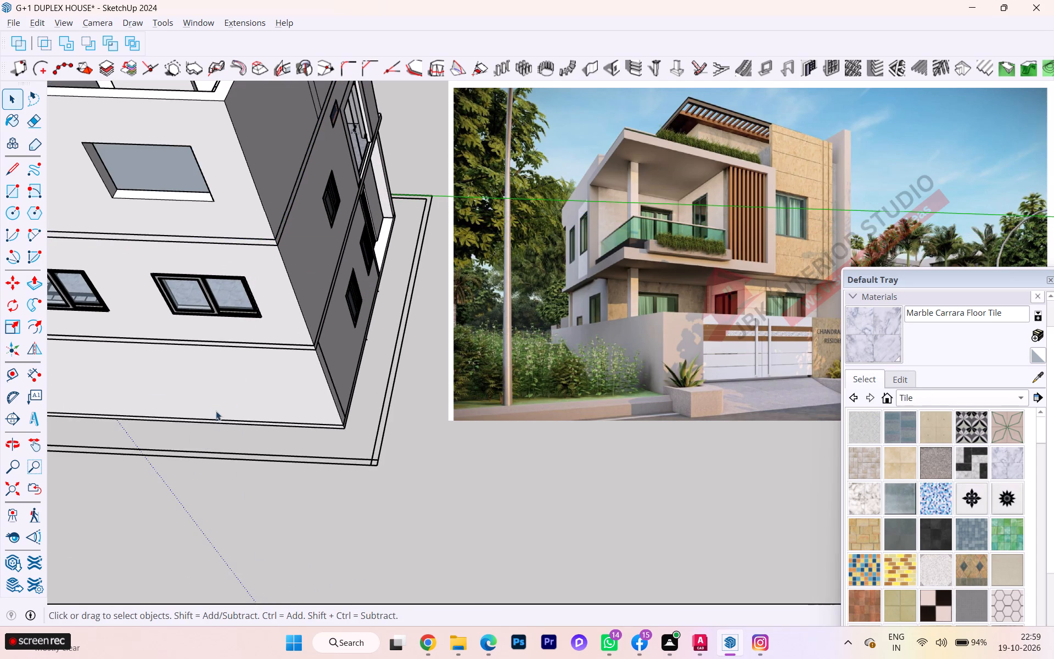
Copy the two-pane window nearest the corner on the storey below into the top floor's opening directly above it.
scroll(207, 390, "down", 2)
middle_click_drag(202, 387, 527, 272)
scroll(343, 247, "down", 5)
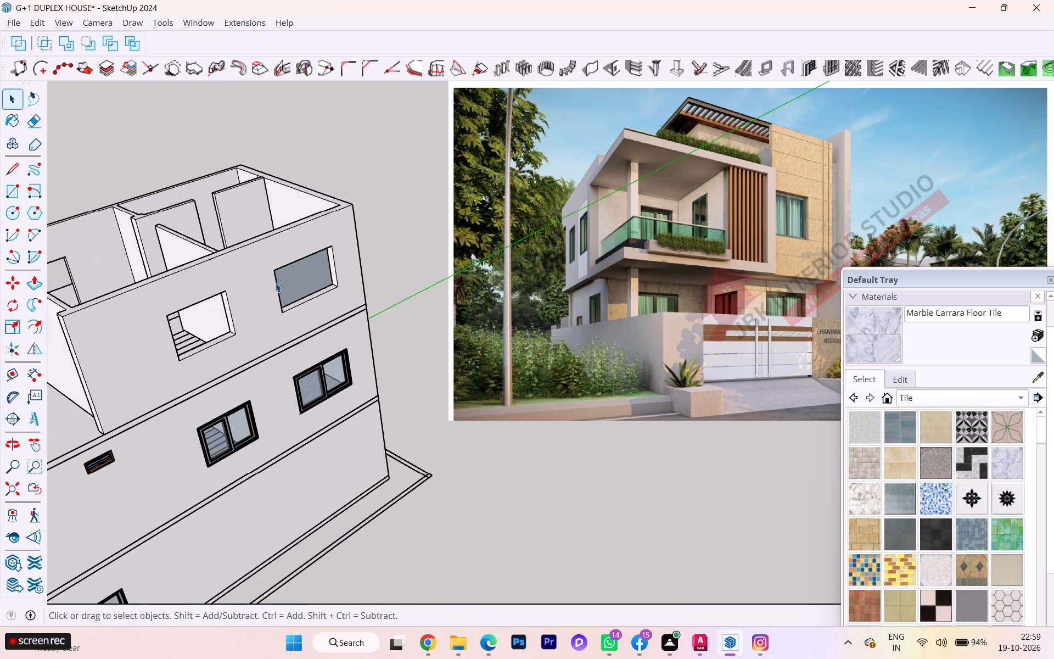
scroll(306, 359, "up", 4)
left_click(320, 393)
key("n")
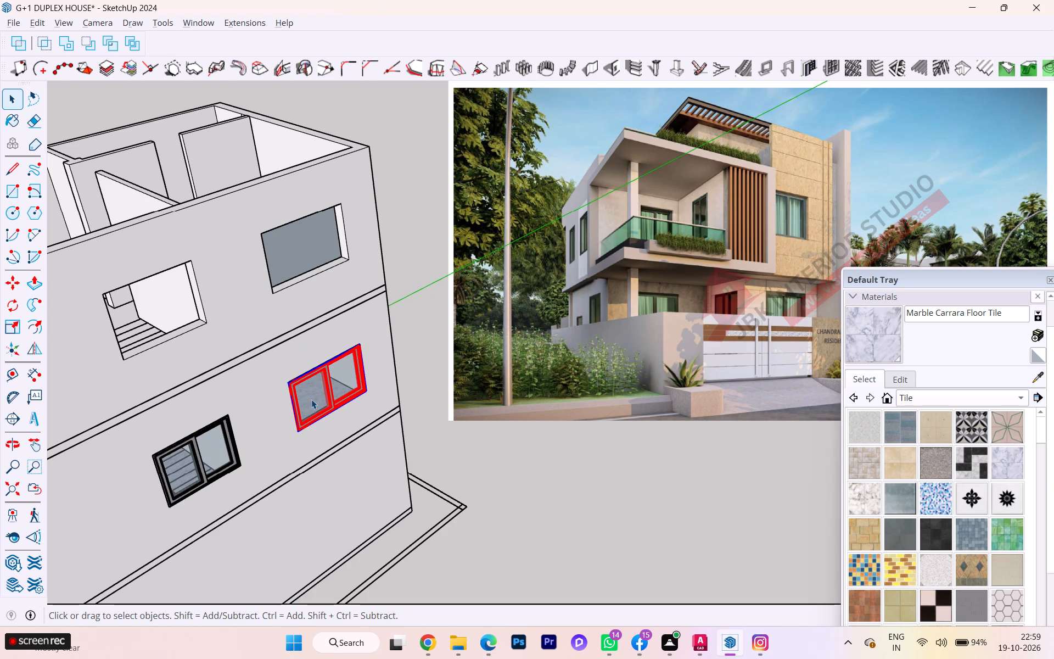
key("m")
left_click(300, 426)
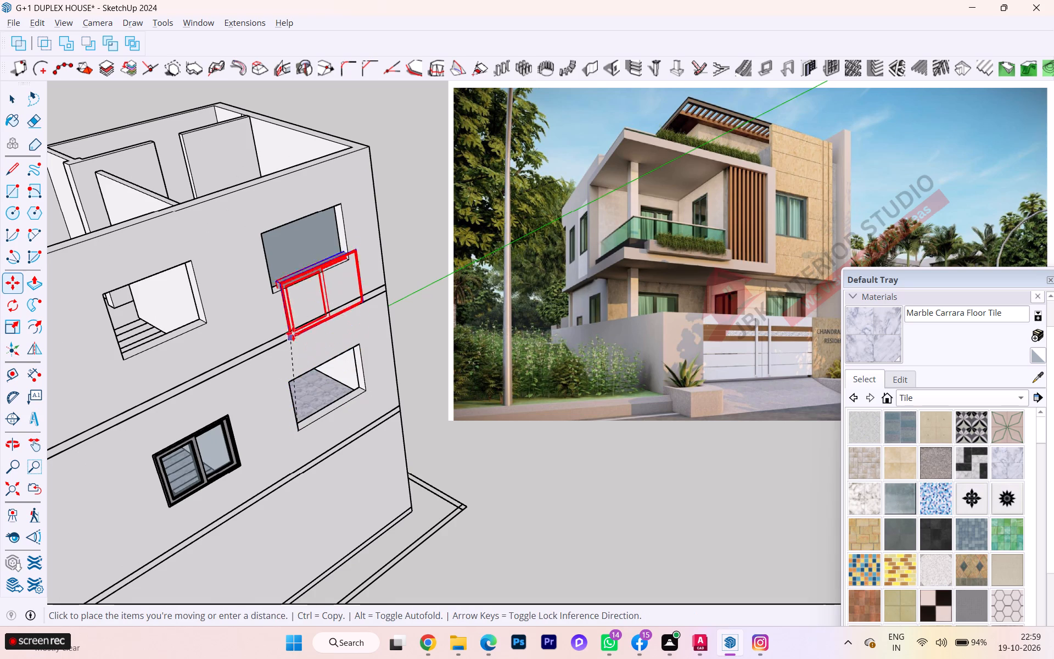
scroll(271, 294, "up", 3)
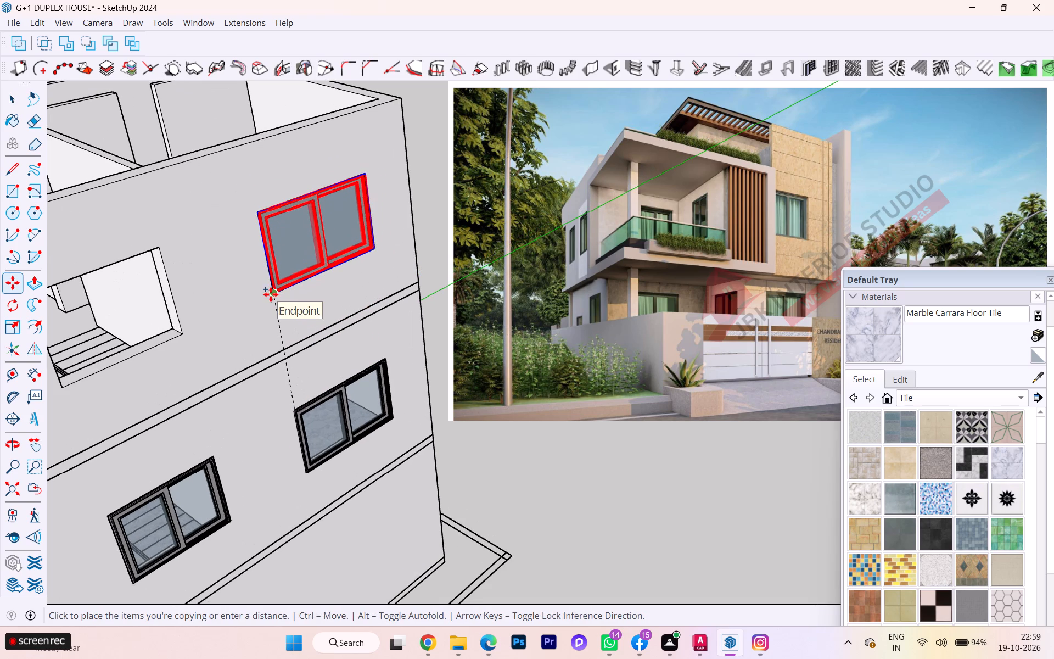
left_click(271, 294)
Copy the same two-pane window into the top floor's staircase window opening.
left_click(270, 293)
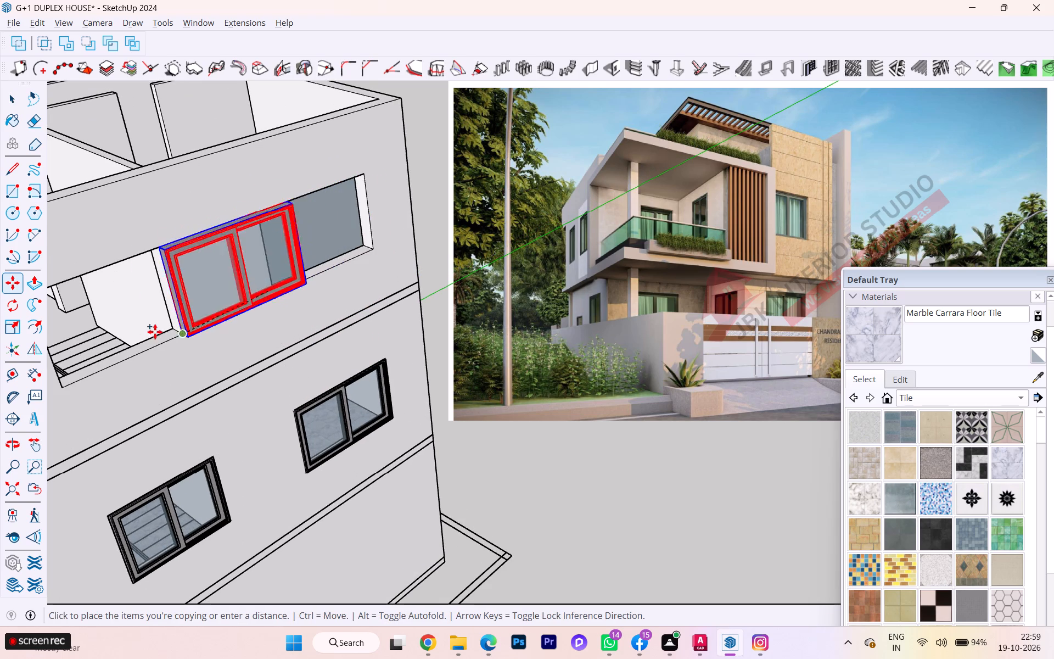
left_click(62, 389)
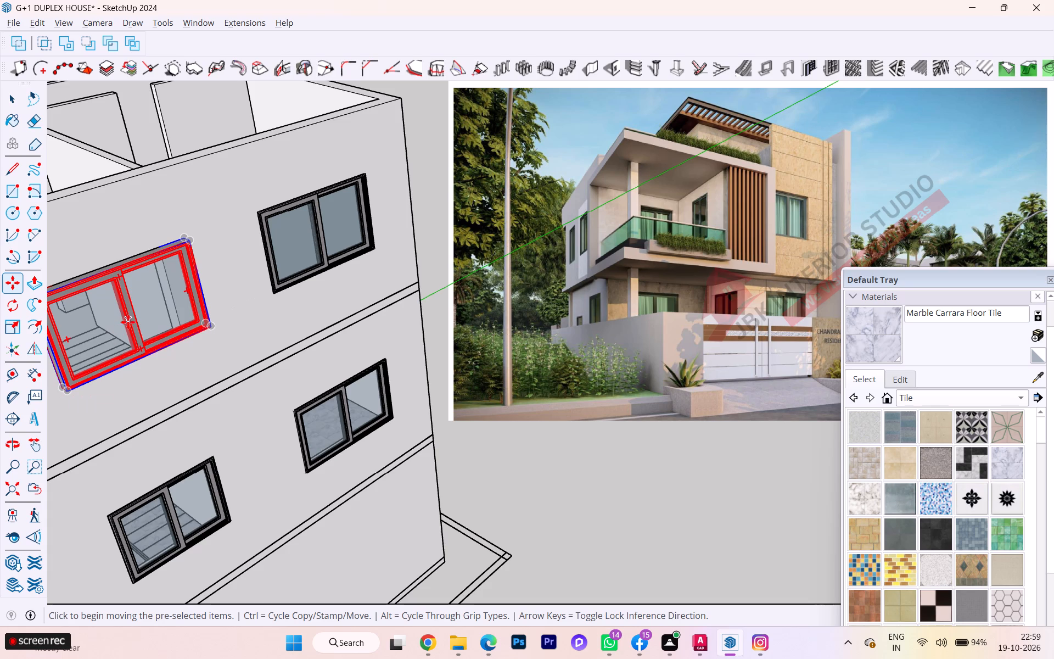
Scale the staircase window copy narrower along its width to suit the opening.
key("s")
scroll(183, 294, "up", 1)
scroll(186, 292, "down", 1)
scroll(193, 289, "up", 2)
left_click(195, 282)
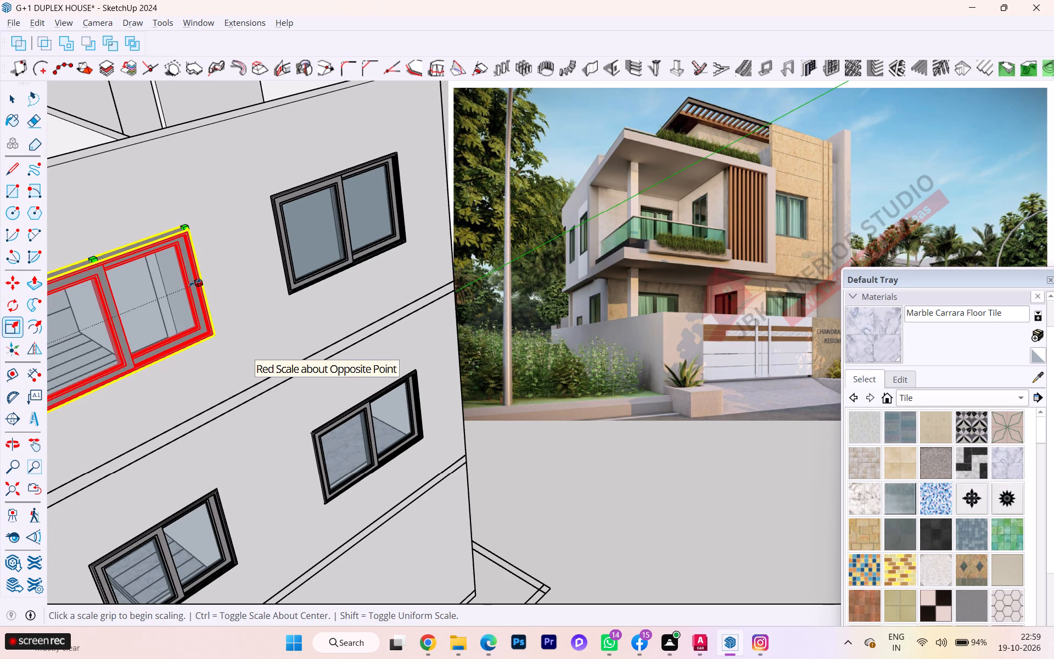
left_click(162, 291)
Move the staircase window by its lower front corner onto the matching lower corner of the wall opening.
middle_click_drag(165, 290, 81, 333)
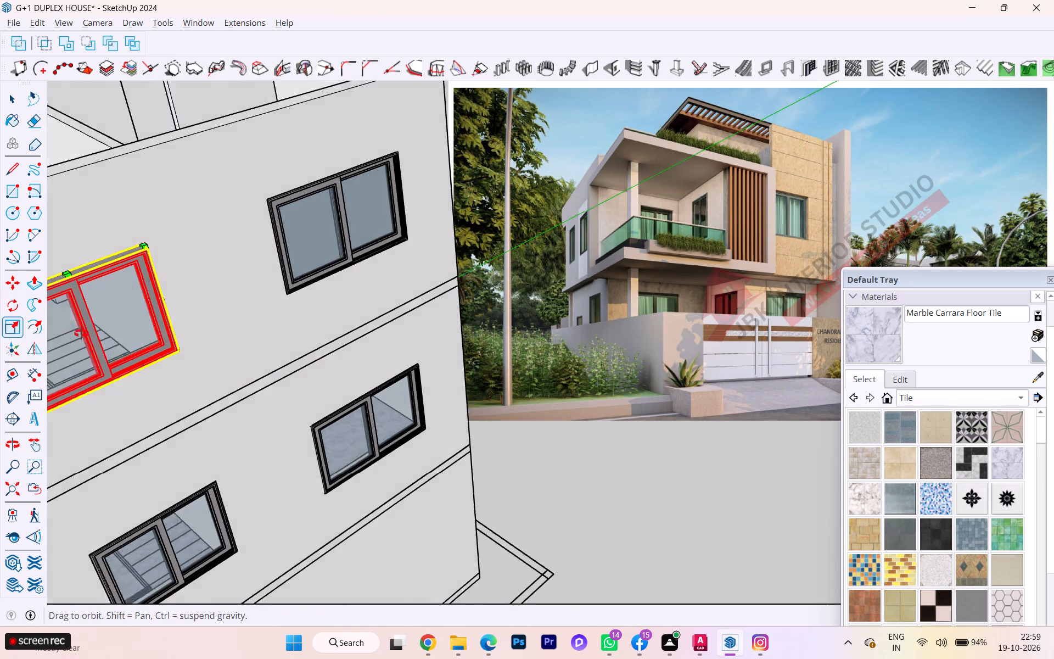
middle_click_drag(81, 333, 0, 364)
scroll(186, 214, "up", 2)
scroll(186, 214, "down", 1)
scroll(186, 214, "up", 5)
middle_click_drag(127, 253, 40, 297)
scroll(41, 297, "down", 1)
scroll(350, 218, "down", 1)
middle_click_drag(347, 220, 281, 236)
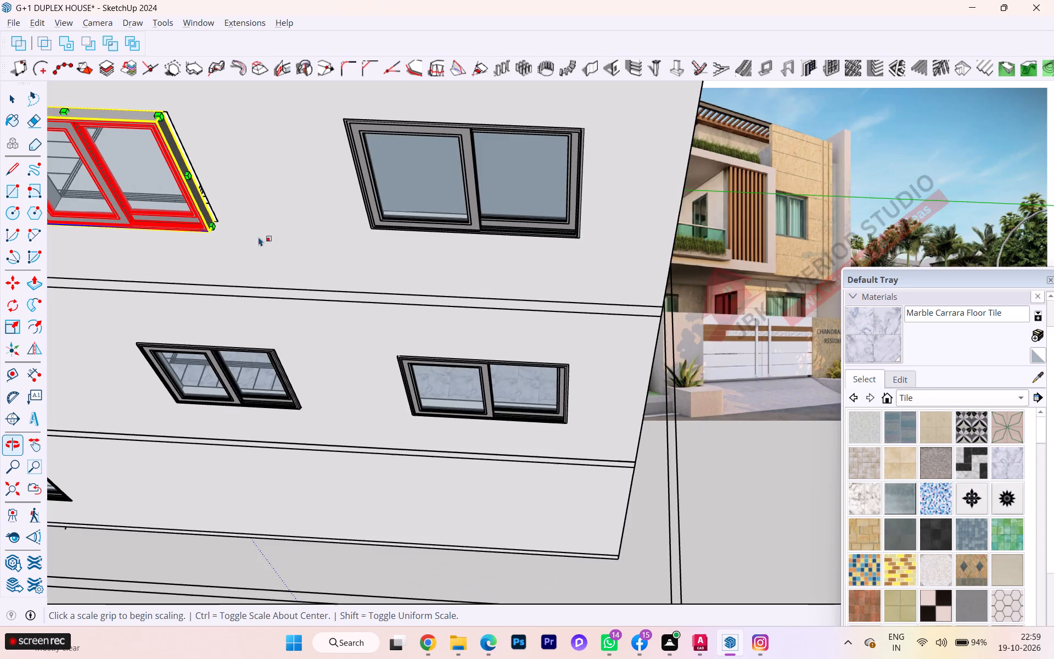
scroll(186, 237, "up", 14)
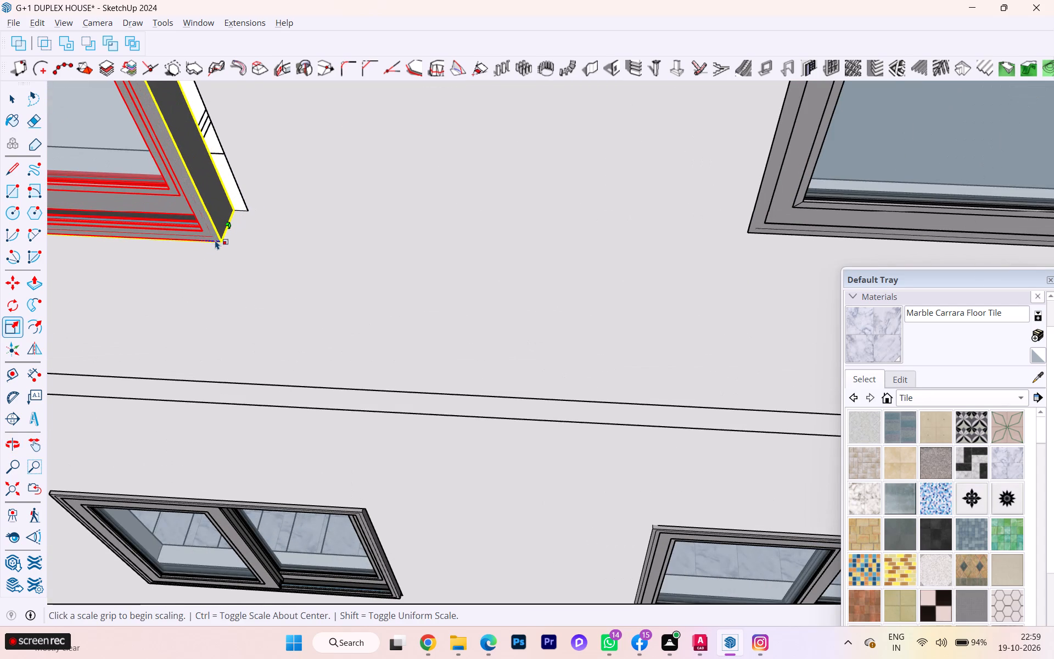
key("m")
left_click(223, 242)
left_click(246, 208)
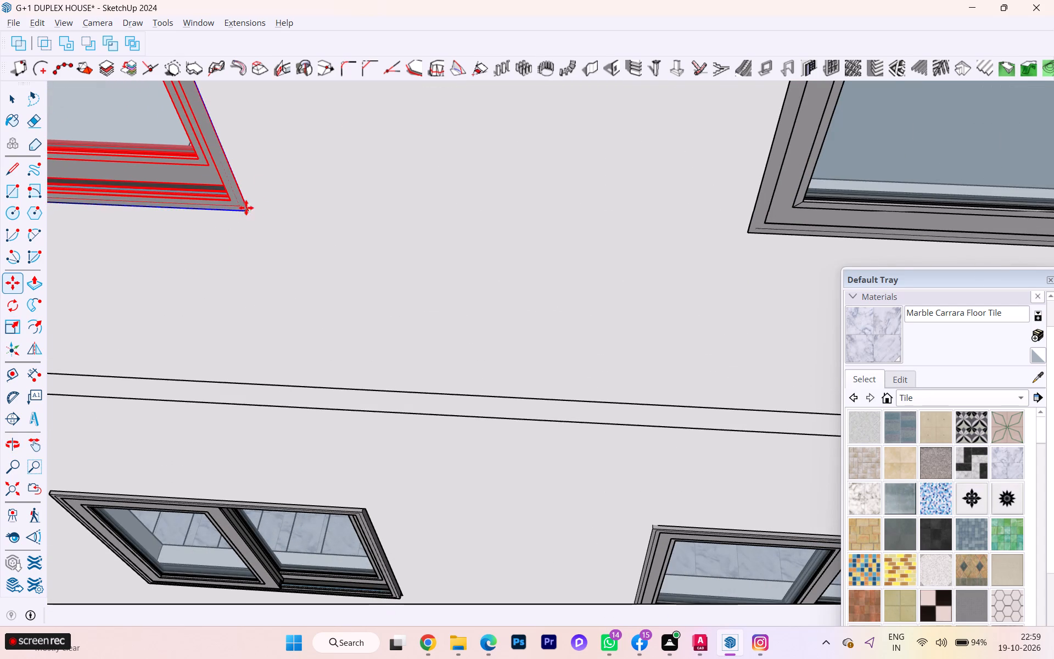
Scale the staircase window's width out to the opening's far edge to close the remaining gap, then deselect it.
scroll(328, 208, "down", 8)
scroll(298, 260, "up", 1)
scroll(298, 261, "down", 9)
scroll(288, 275, "up", 1)
scroll(288, 275, "down", 2)
scroll(288, 277, "up", 1)
scroll(288, 277, "down", 3)
middle_click_drag(256, 276, 469, 186)
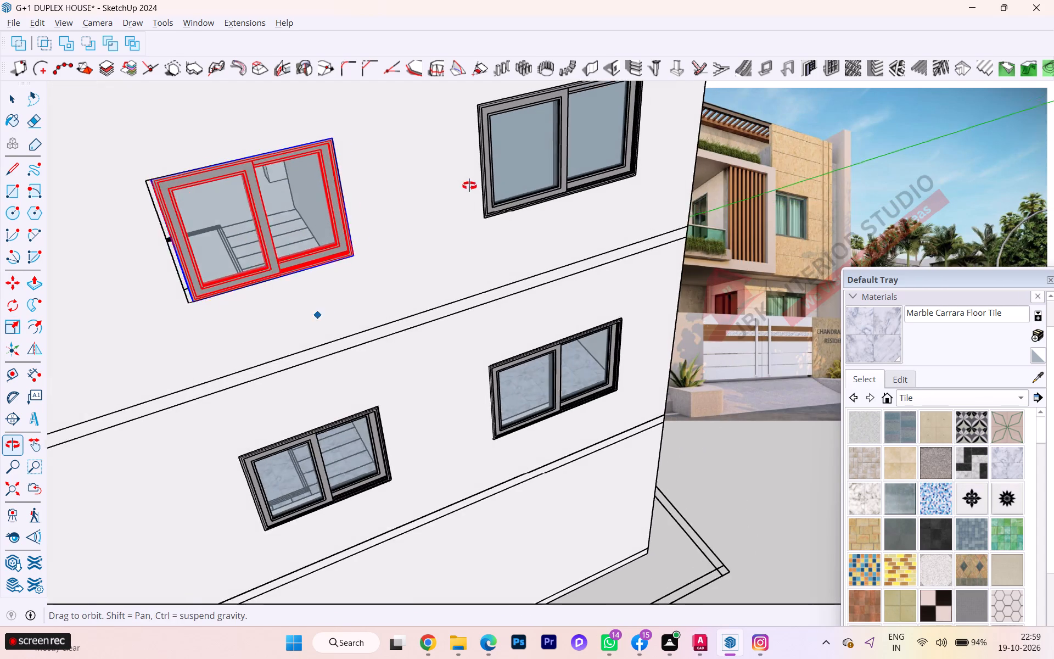
middle_click_drag(469, 186, 470, 186)
scroll(249, 227, "up", 2)
key("s")
scroll(218, 230, "up", 3)
scroll(204, 236, "down", 1)
scroll(200, 238, "up", 9)
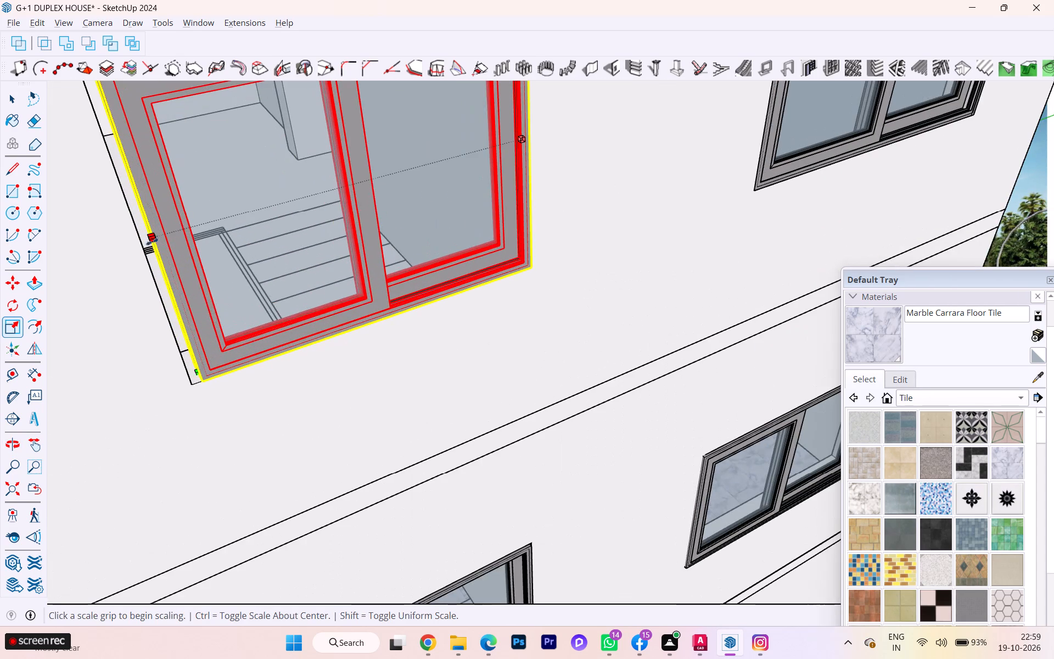
left_click(150, 239)
left_click(141, 241)
scroll(169, 262, "down", 6)
scroll(202, 292, "up", 1)
scroll(206, 295, "down", 6)
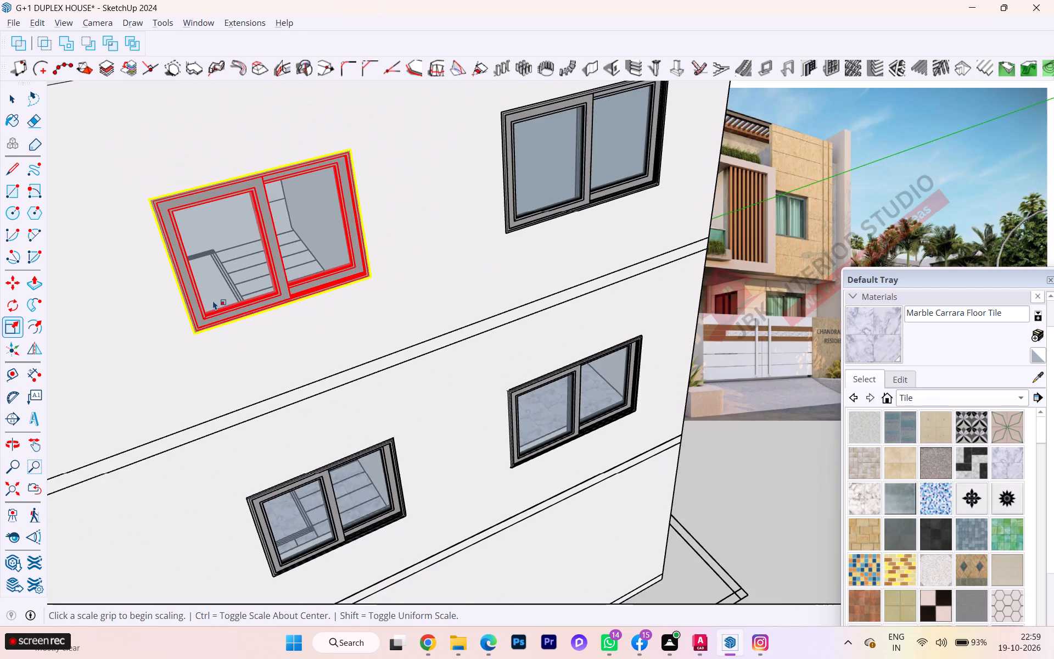
scroll(300, 189, "down", 1)
scroll(301, 190, "up", 1)
scroll(302, 190, "down", 2)
scroll(348, 229, "down", 2)
key("space")
left_click(685, 427)
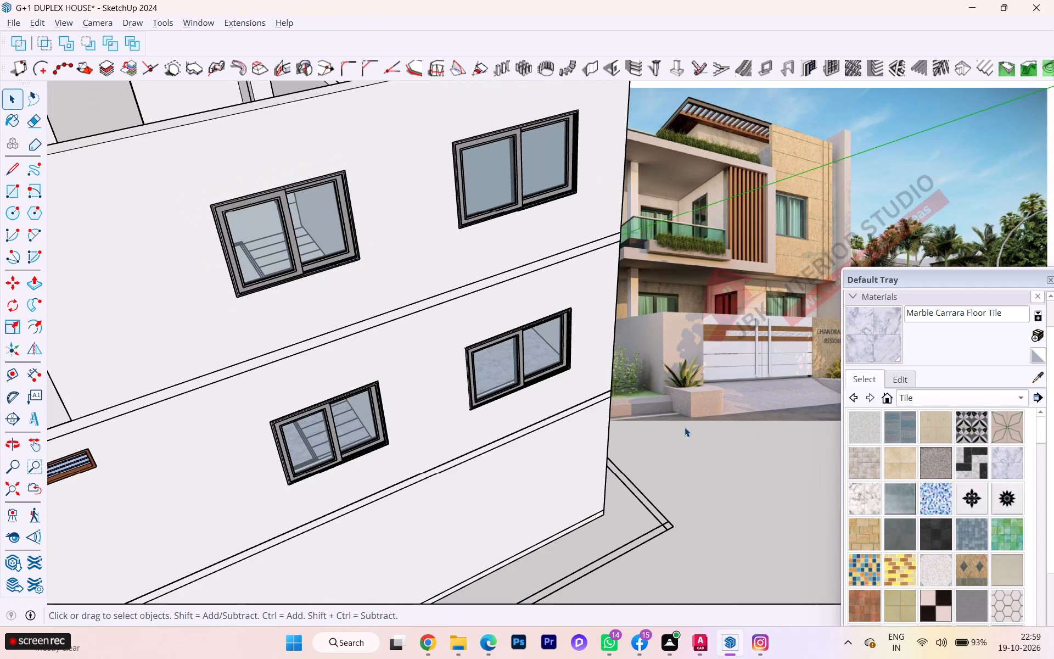
Examine the house with its added top floor and windows from the side, above and the front.
scroll(304, 233, "down", 2)
scroll(300, 233, "up", 1)
scroll(299, 234, "down", 3)
scroll(298, 234, "up", 2)
scroll(297, 234, "down", 8)
middle_click_drag(284, 246, 525, 198)
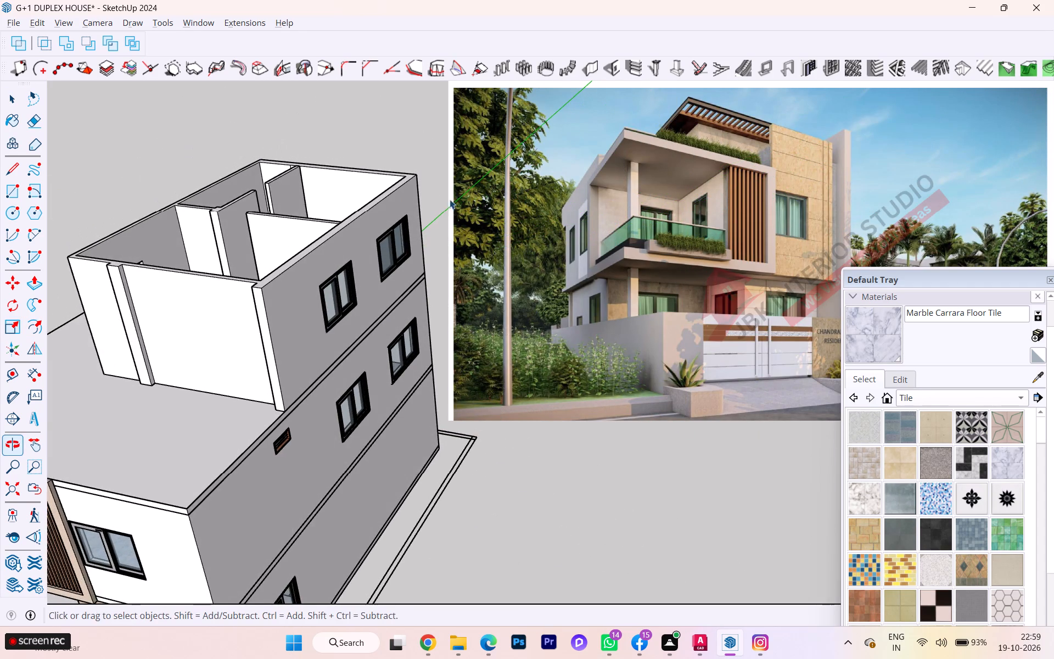
scroll(334, 216, "down", 2)
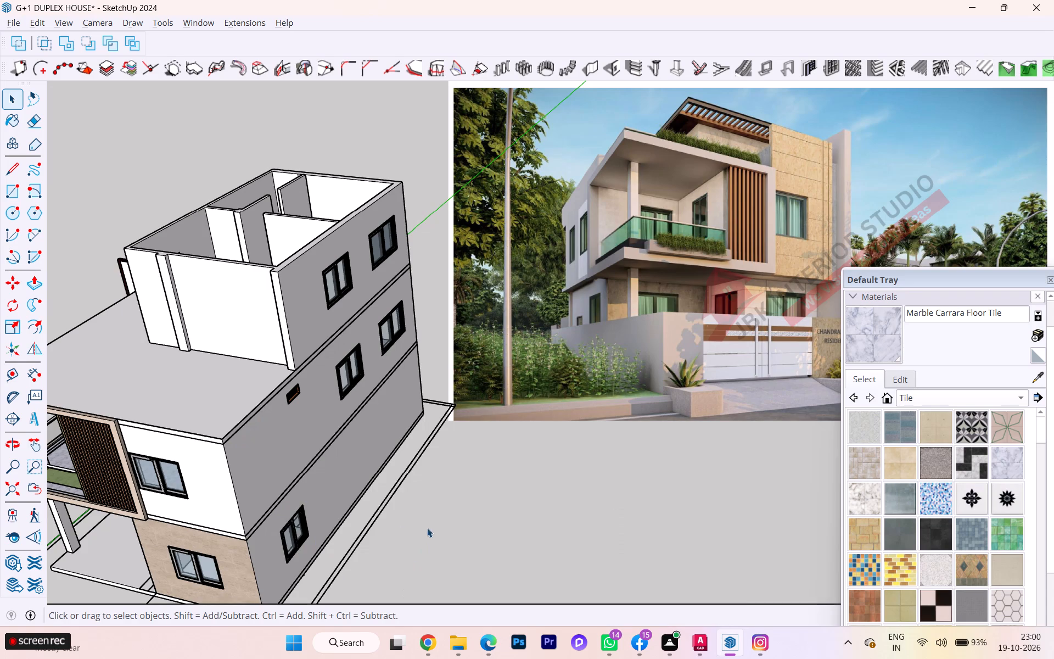
scroll(244, 429, "down", 2)
middle_click_drag(233, 442, 552, 418)
scroll(375, 446, "down", 2)
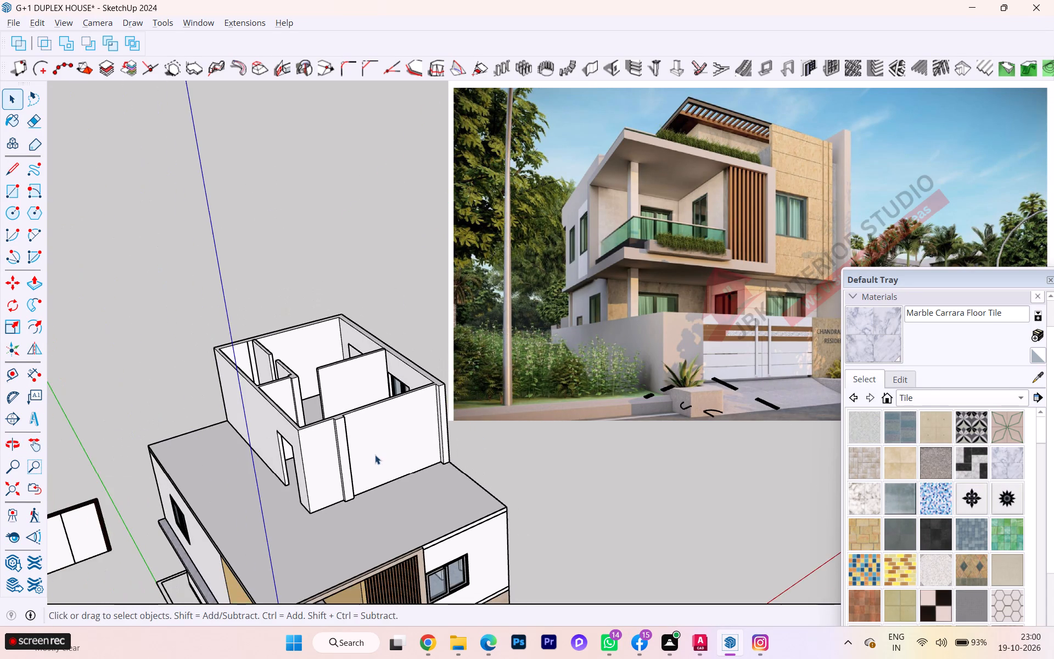
scroll(375, 455, "down", 1)
scroll(254, 491, "down", 1)
middle_click_drag(486, 495, 256, 504)
scroll(256, 504, "down", 1)
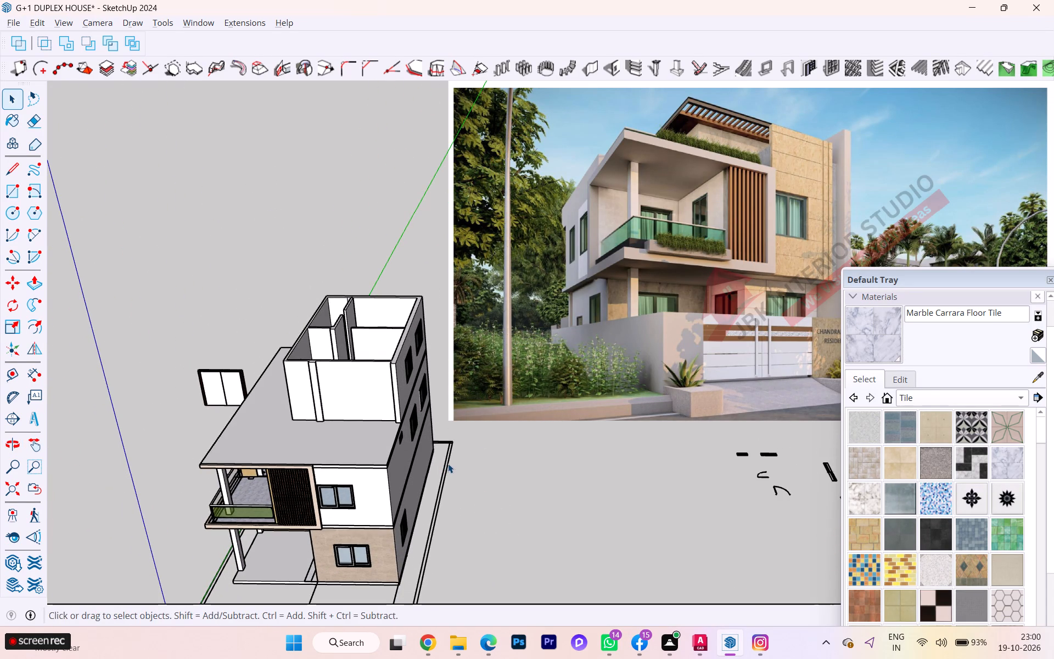
Consult the second floor plan of Exercise 42 in the workbook PDF in the browser, and return to the SketchUp house model.
scroll(450, 461, "up", 2)
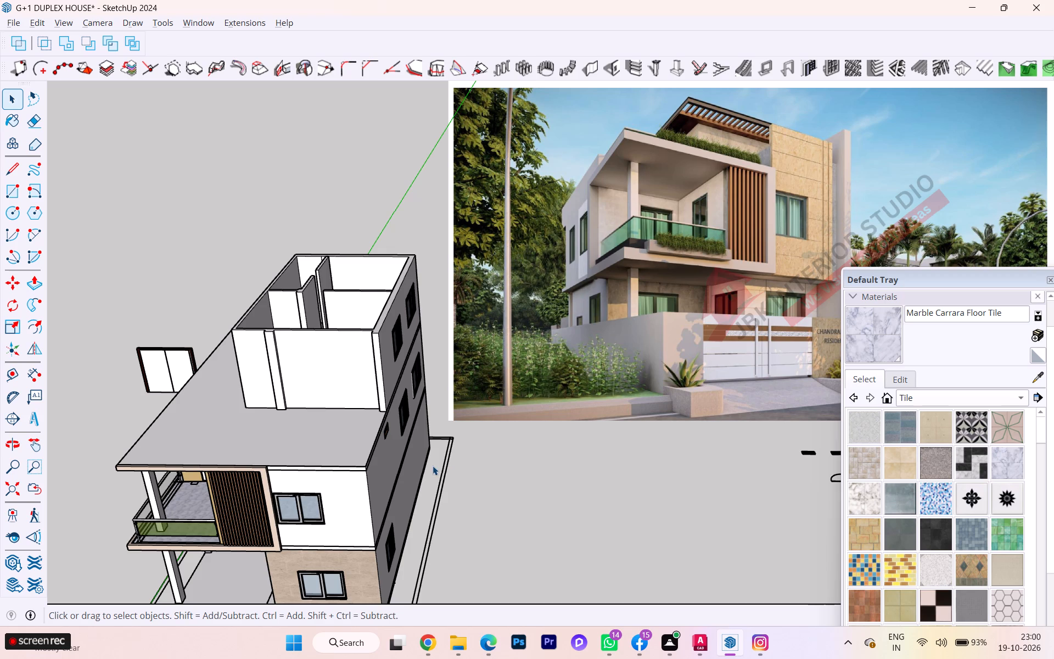
middle_click_drag(430, 465, 552, 444)
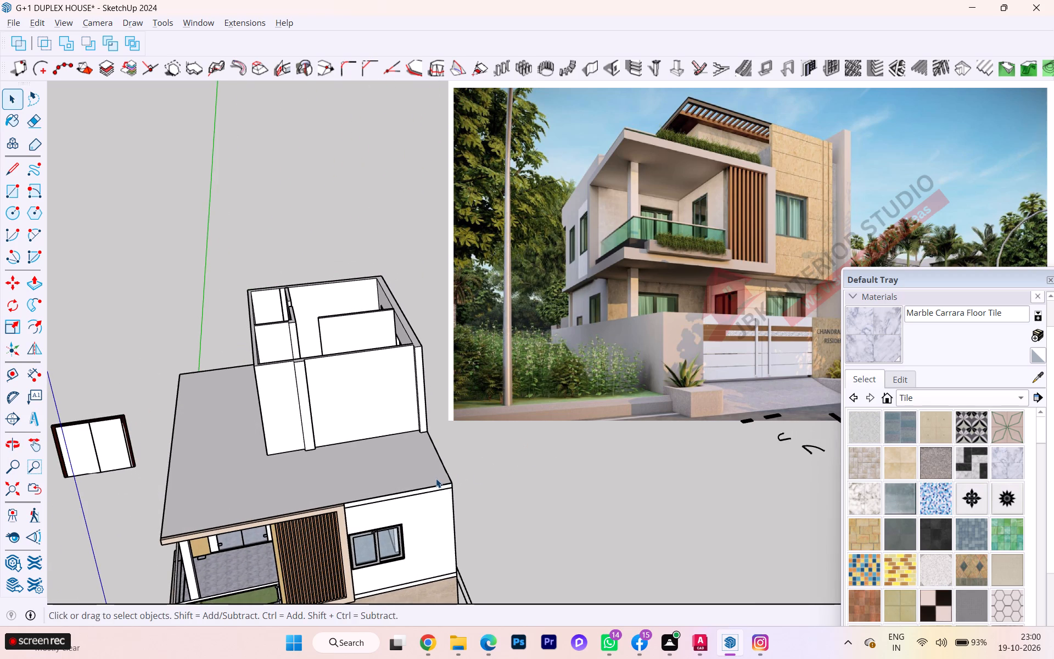
scroll(363, 504, "down", 3)
scroll(337, 513, "up", 1)
scroll(337, 513, "down", 2)
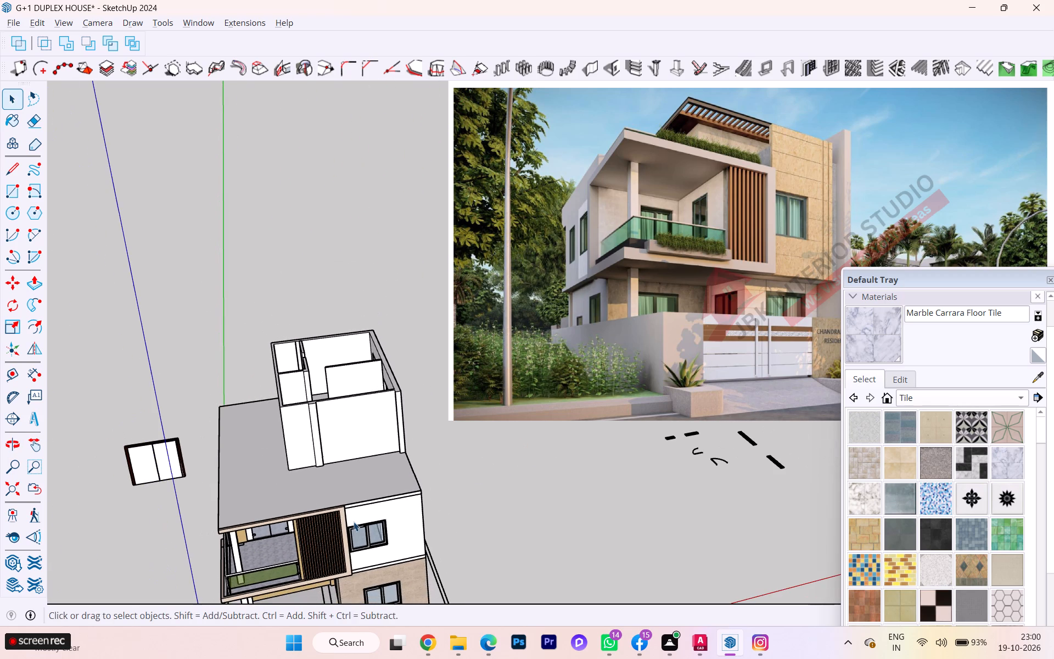
left_click(509, 612)
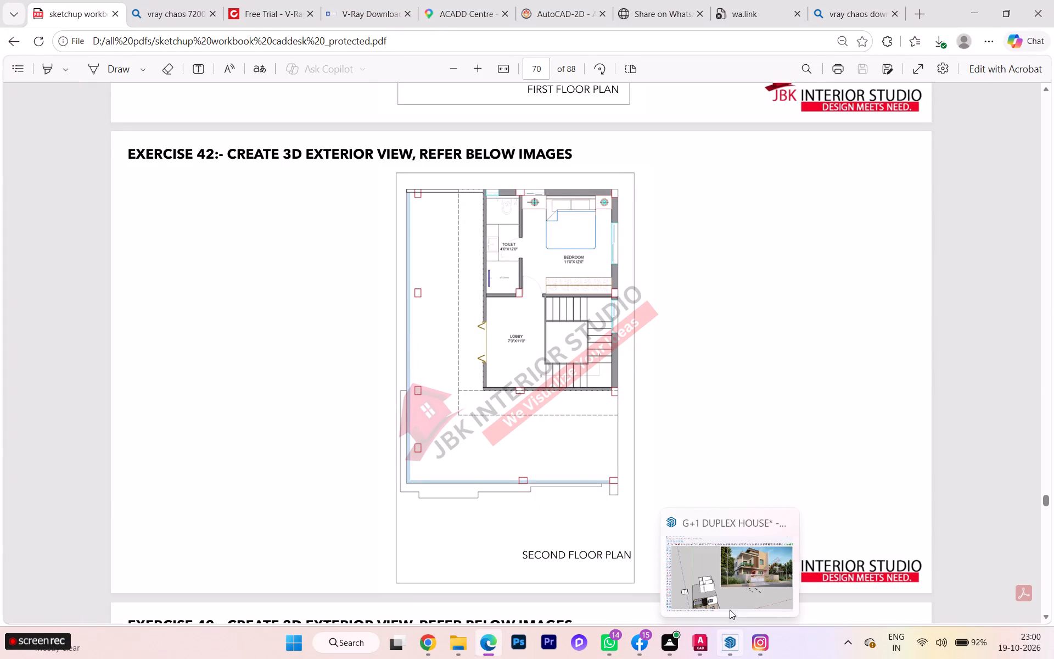
left_click(734, 599)
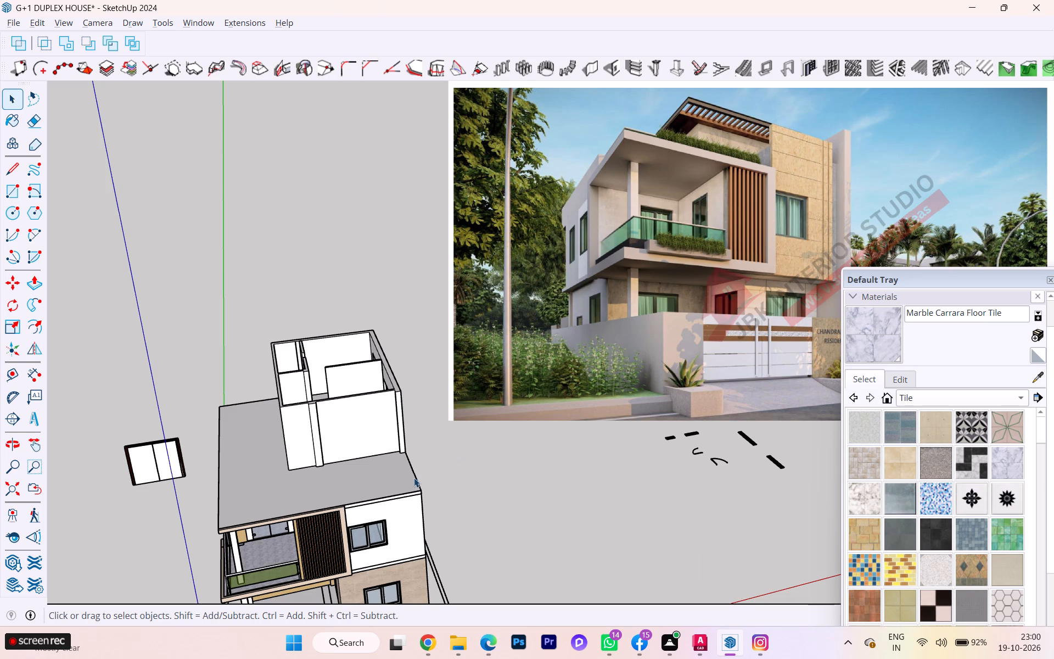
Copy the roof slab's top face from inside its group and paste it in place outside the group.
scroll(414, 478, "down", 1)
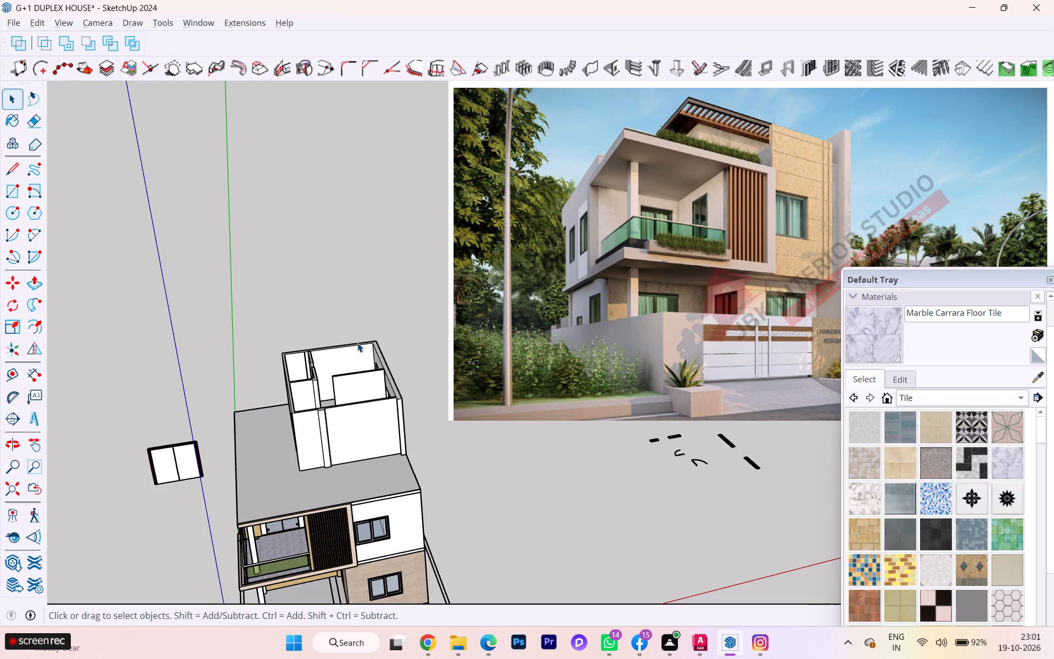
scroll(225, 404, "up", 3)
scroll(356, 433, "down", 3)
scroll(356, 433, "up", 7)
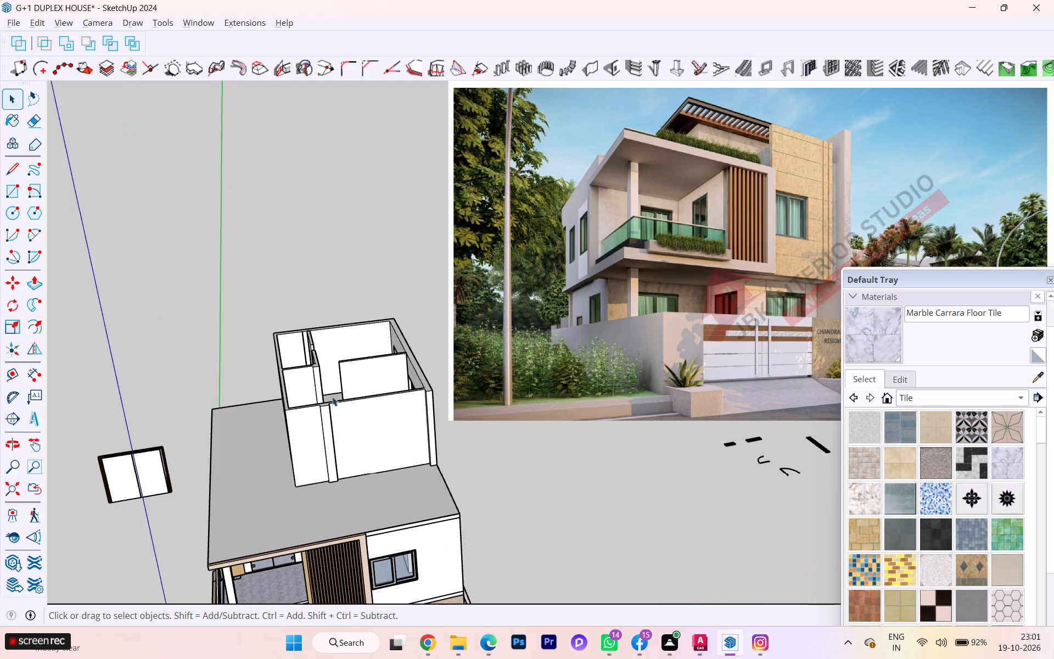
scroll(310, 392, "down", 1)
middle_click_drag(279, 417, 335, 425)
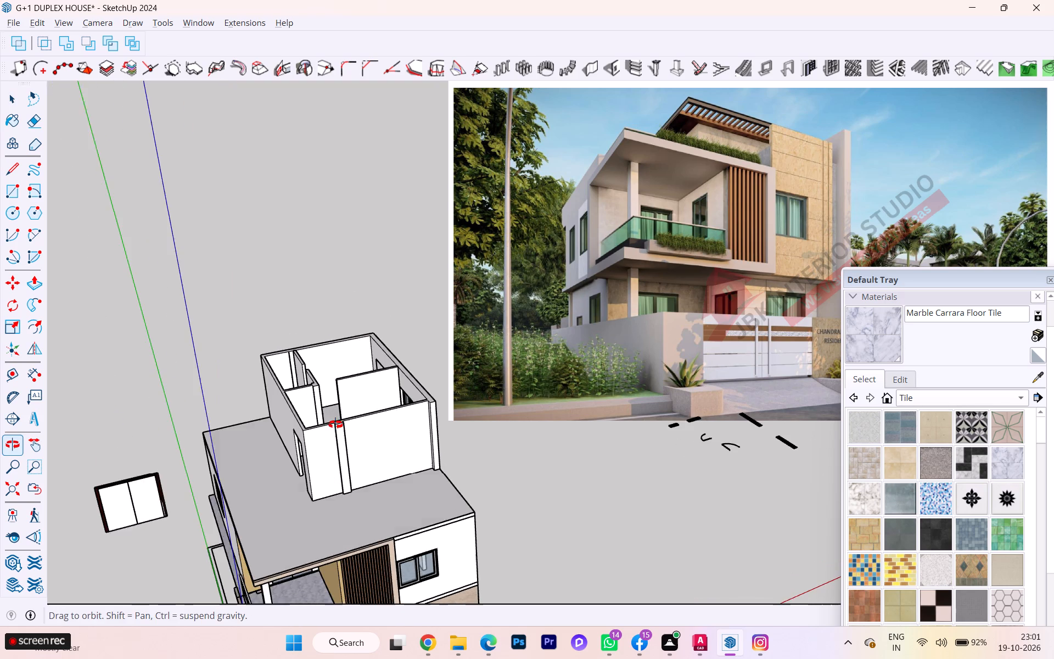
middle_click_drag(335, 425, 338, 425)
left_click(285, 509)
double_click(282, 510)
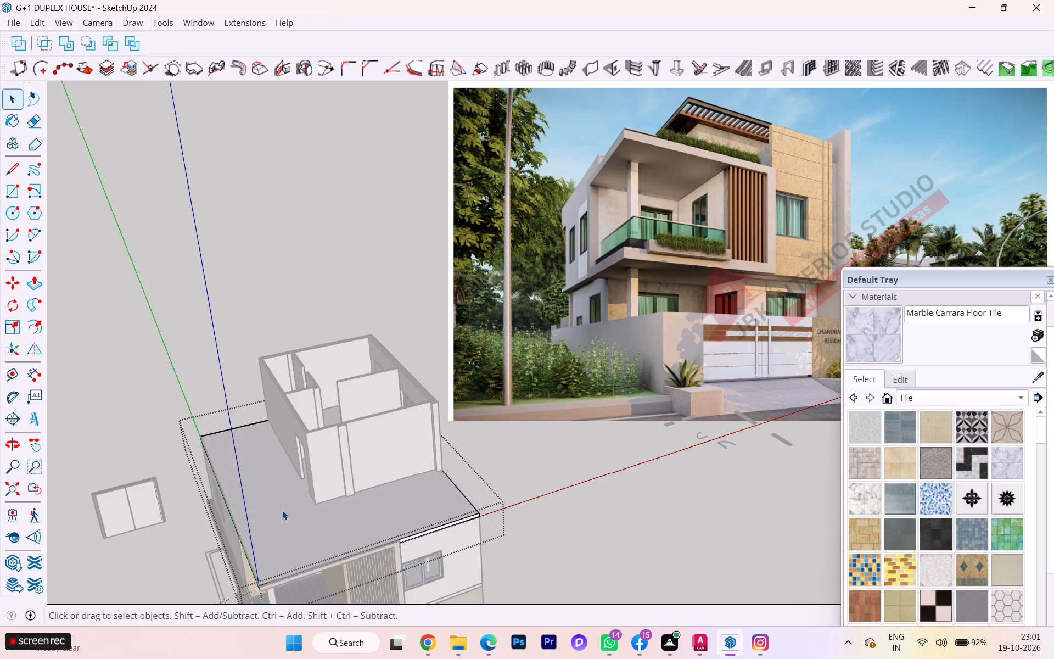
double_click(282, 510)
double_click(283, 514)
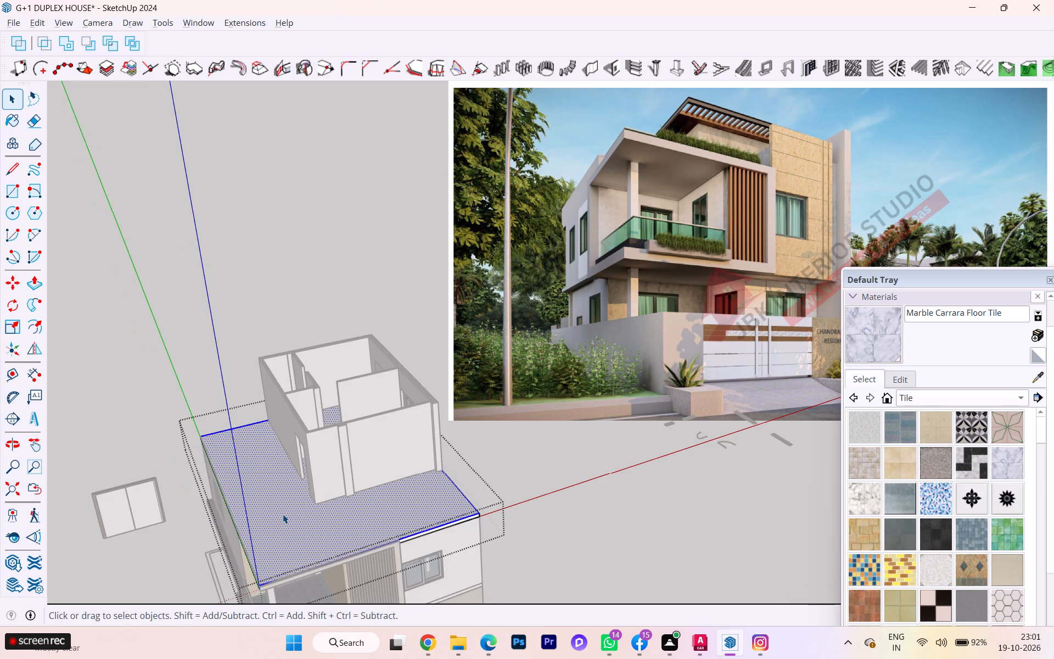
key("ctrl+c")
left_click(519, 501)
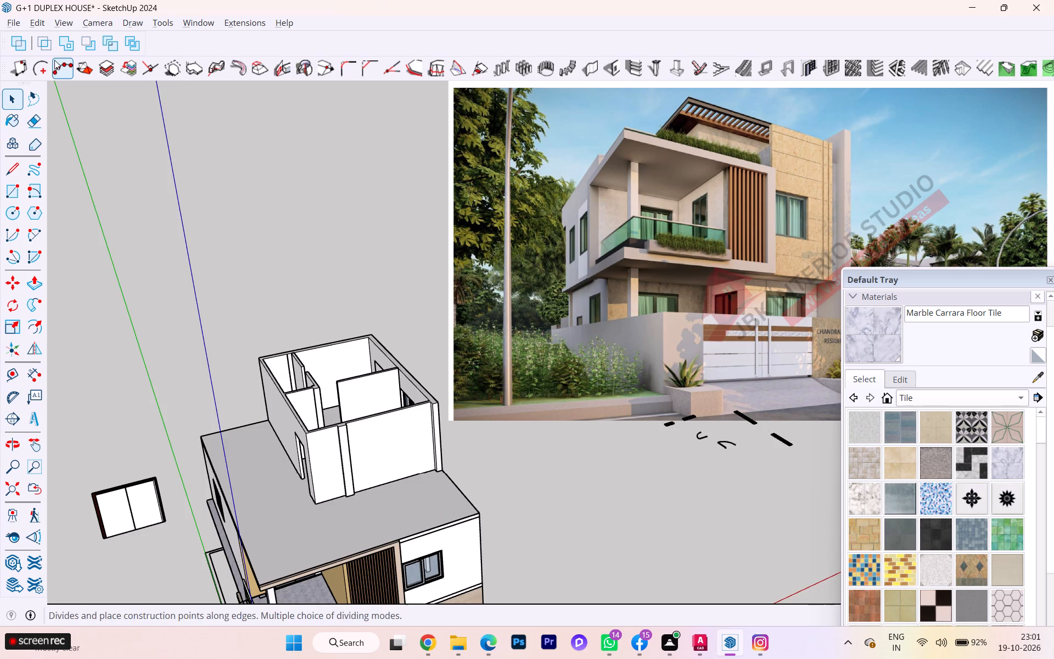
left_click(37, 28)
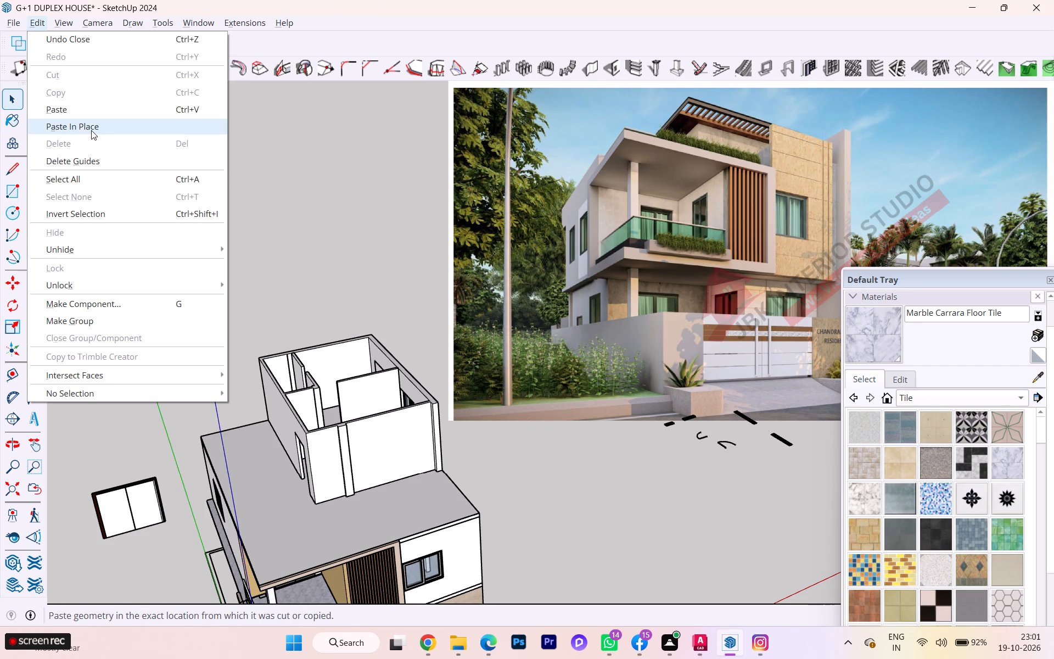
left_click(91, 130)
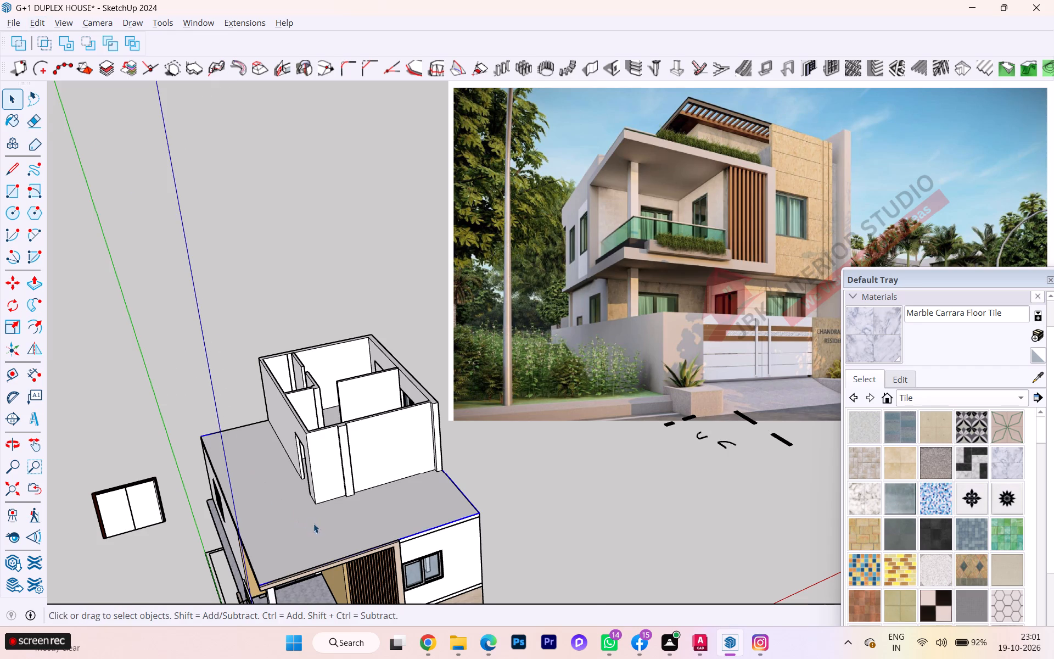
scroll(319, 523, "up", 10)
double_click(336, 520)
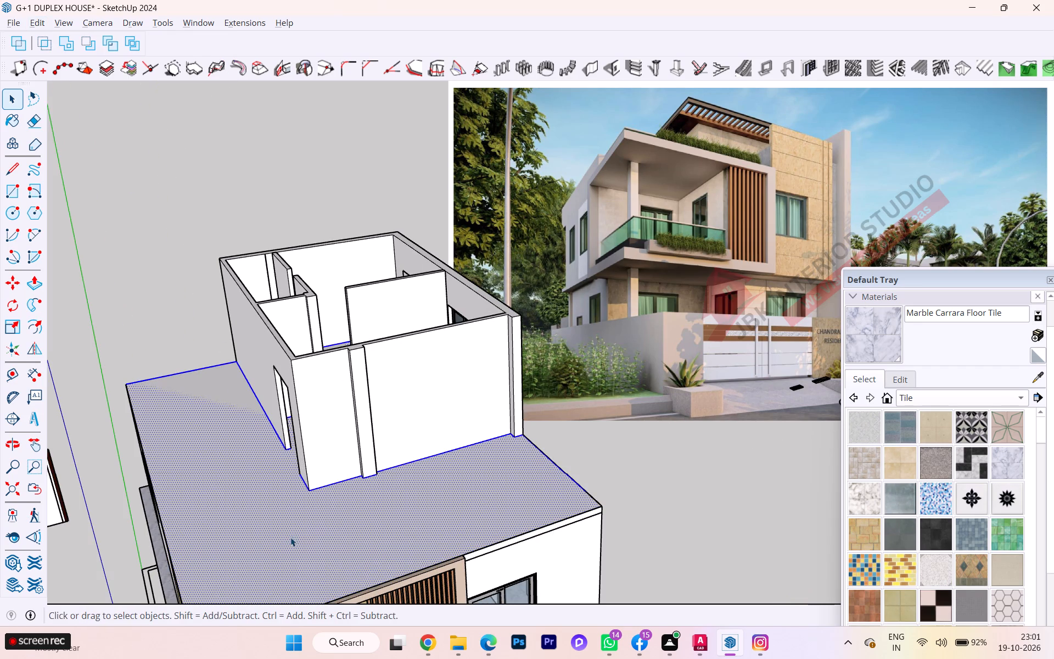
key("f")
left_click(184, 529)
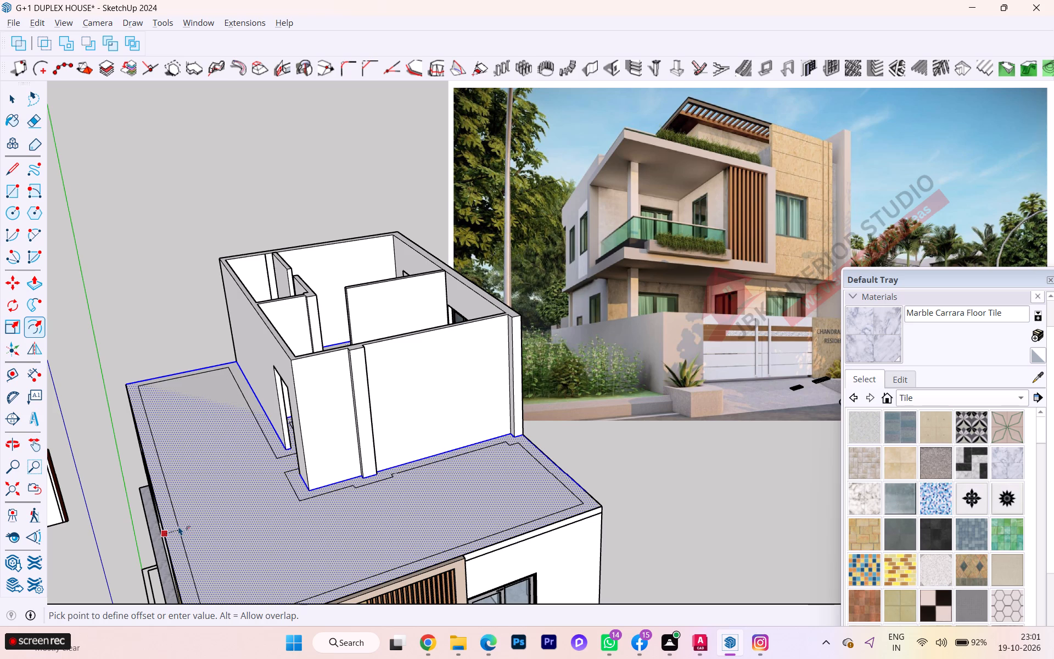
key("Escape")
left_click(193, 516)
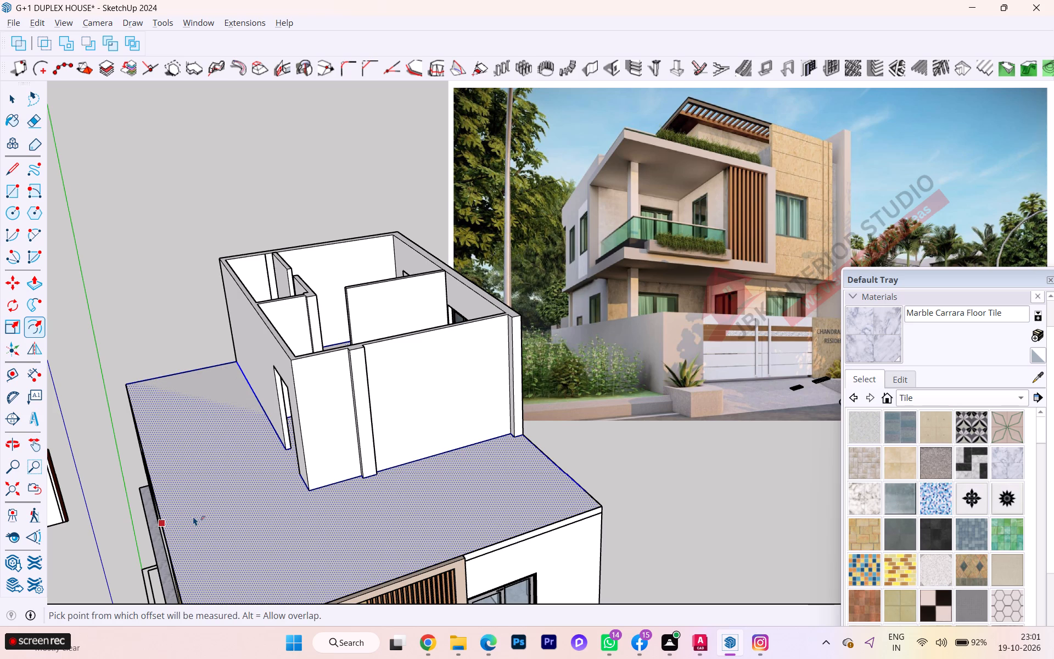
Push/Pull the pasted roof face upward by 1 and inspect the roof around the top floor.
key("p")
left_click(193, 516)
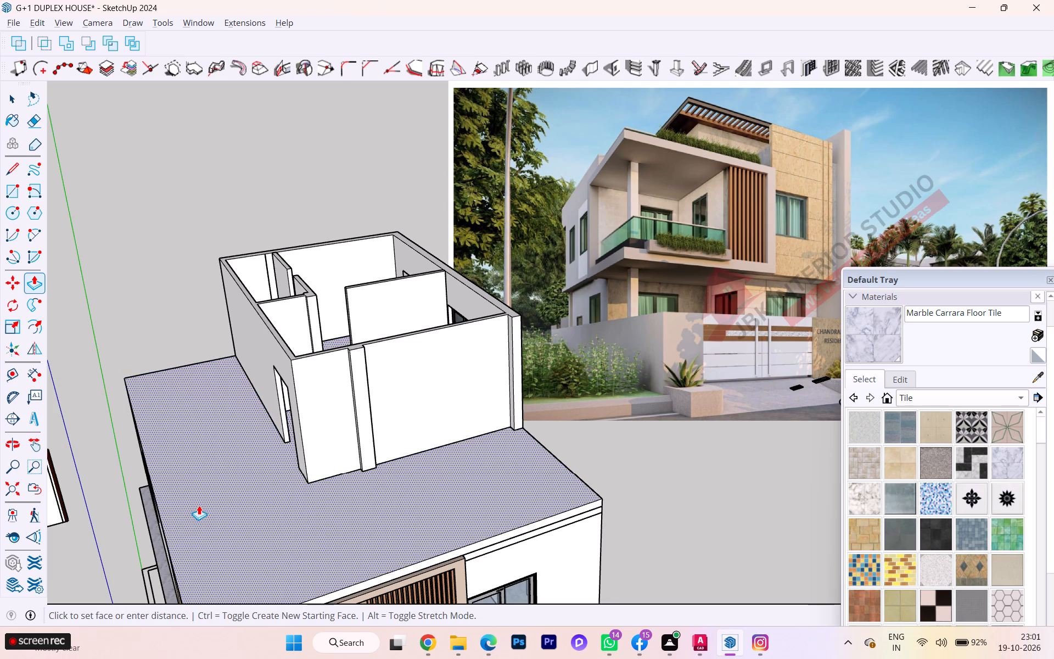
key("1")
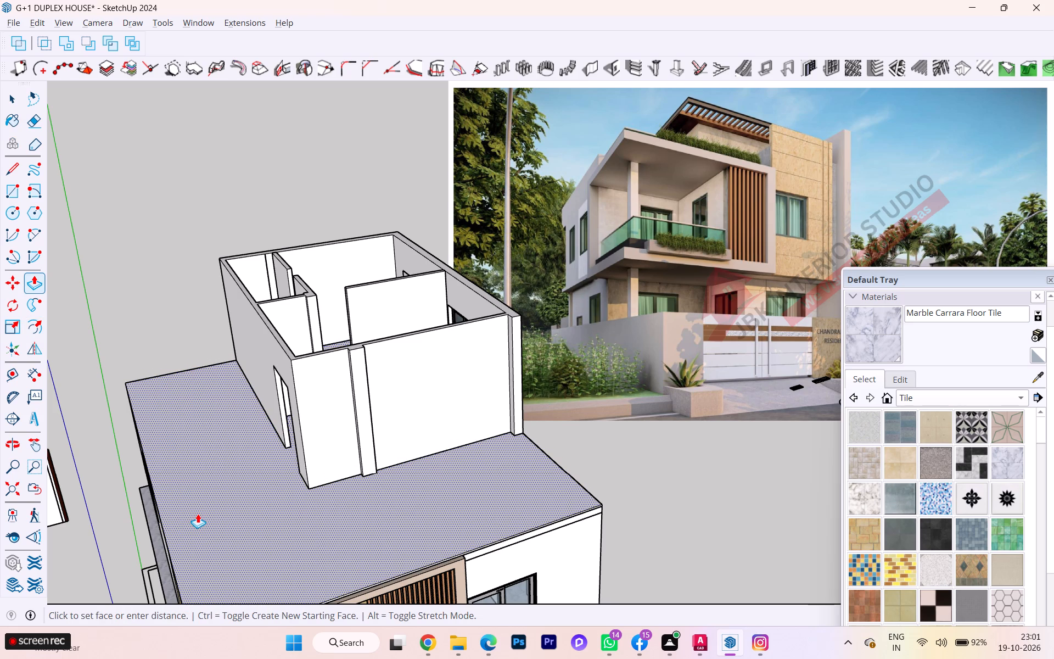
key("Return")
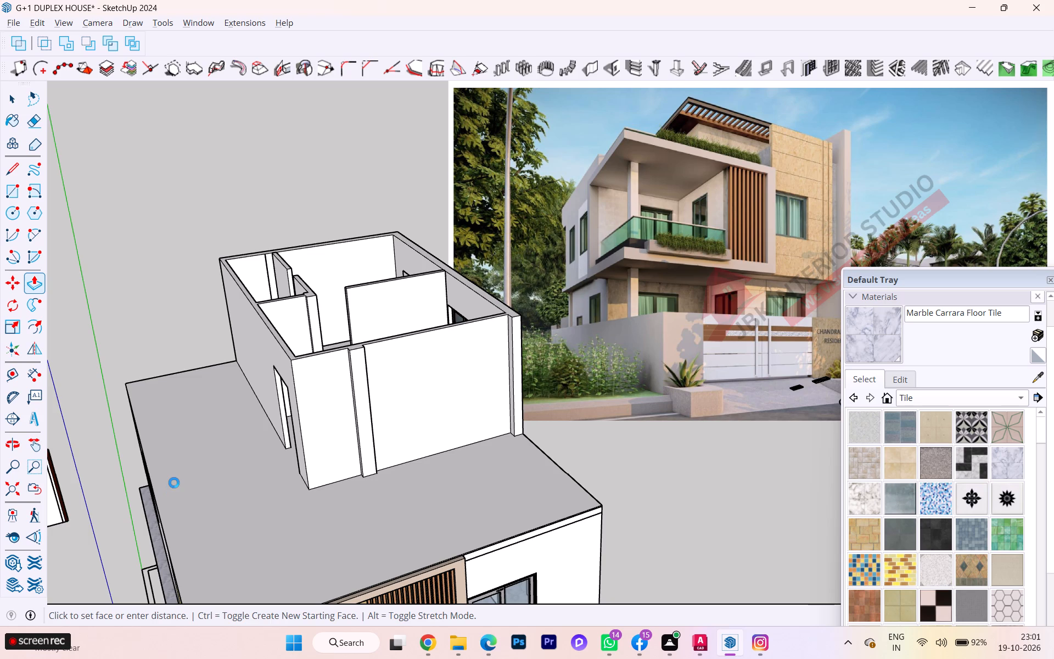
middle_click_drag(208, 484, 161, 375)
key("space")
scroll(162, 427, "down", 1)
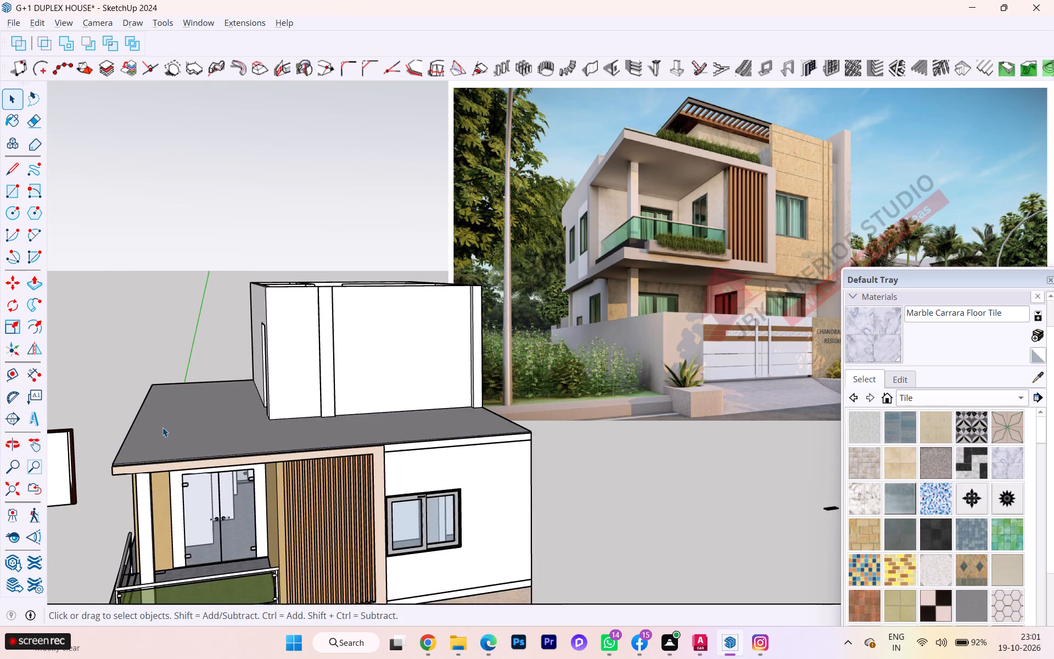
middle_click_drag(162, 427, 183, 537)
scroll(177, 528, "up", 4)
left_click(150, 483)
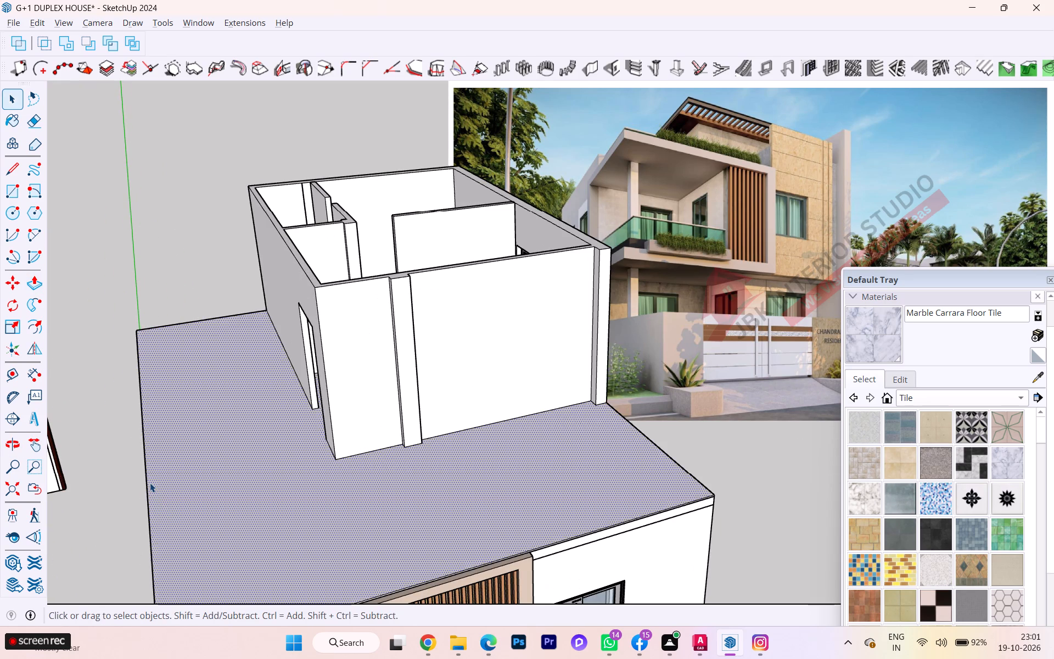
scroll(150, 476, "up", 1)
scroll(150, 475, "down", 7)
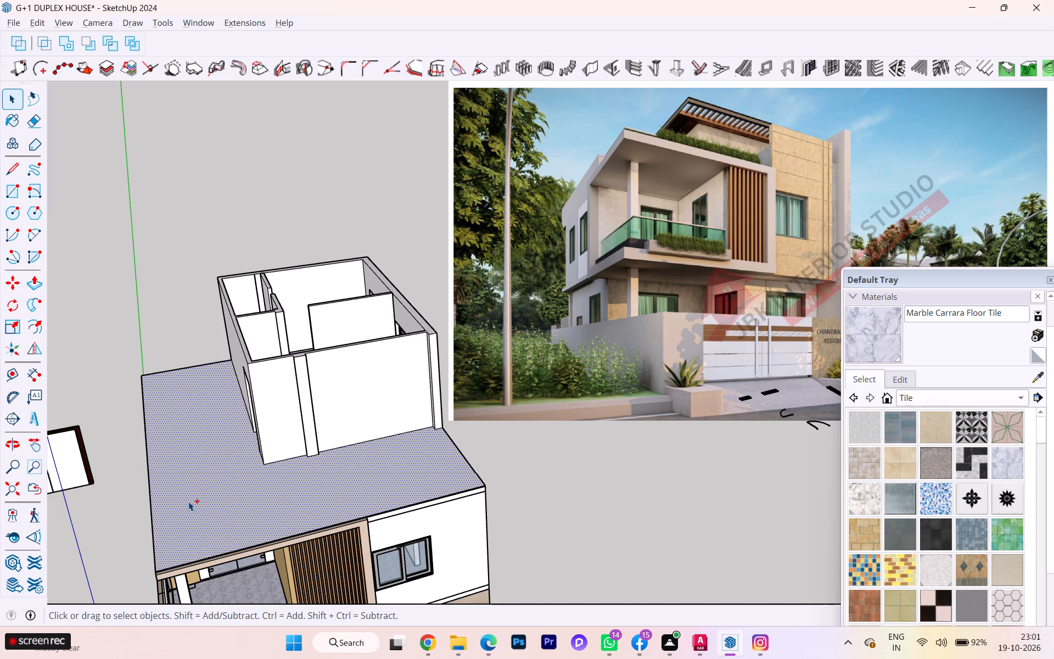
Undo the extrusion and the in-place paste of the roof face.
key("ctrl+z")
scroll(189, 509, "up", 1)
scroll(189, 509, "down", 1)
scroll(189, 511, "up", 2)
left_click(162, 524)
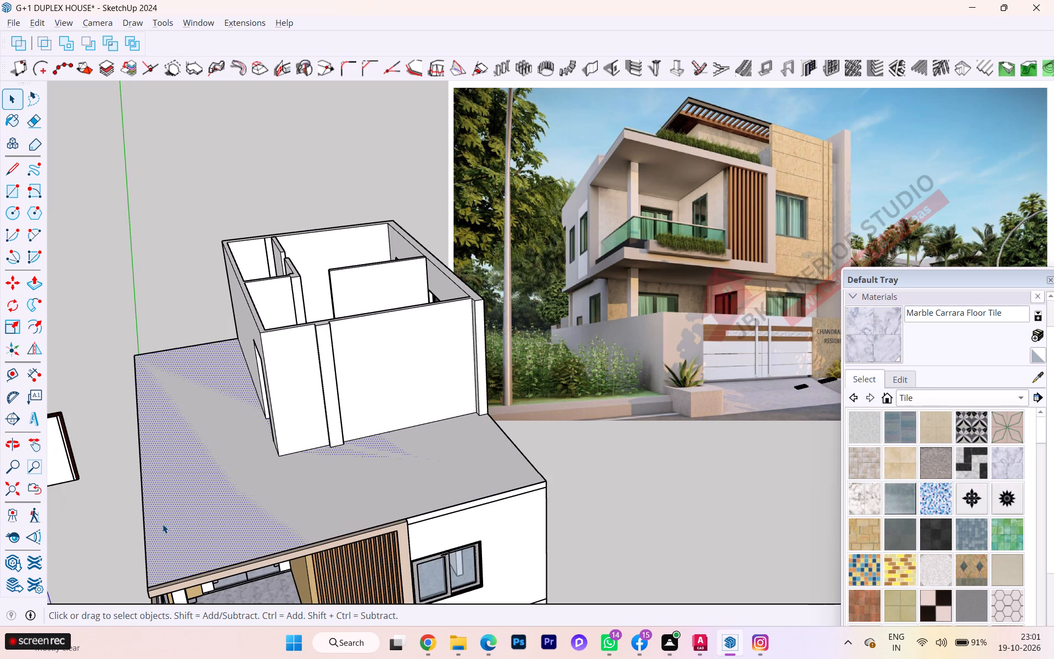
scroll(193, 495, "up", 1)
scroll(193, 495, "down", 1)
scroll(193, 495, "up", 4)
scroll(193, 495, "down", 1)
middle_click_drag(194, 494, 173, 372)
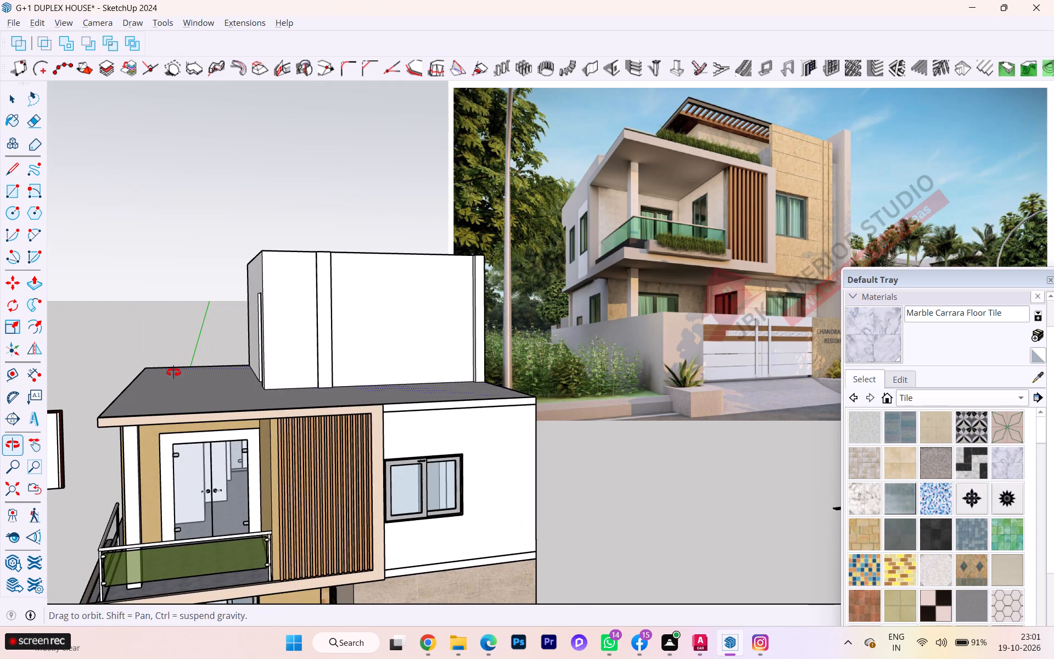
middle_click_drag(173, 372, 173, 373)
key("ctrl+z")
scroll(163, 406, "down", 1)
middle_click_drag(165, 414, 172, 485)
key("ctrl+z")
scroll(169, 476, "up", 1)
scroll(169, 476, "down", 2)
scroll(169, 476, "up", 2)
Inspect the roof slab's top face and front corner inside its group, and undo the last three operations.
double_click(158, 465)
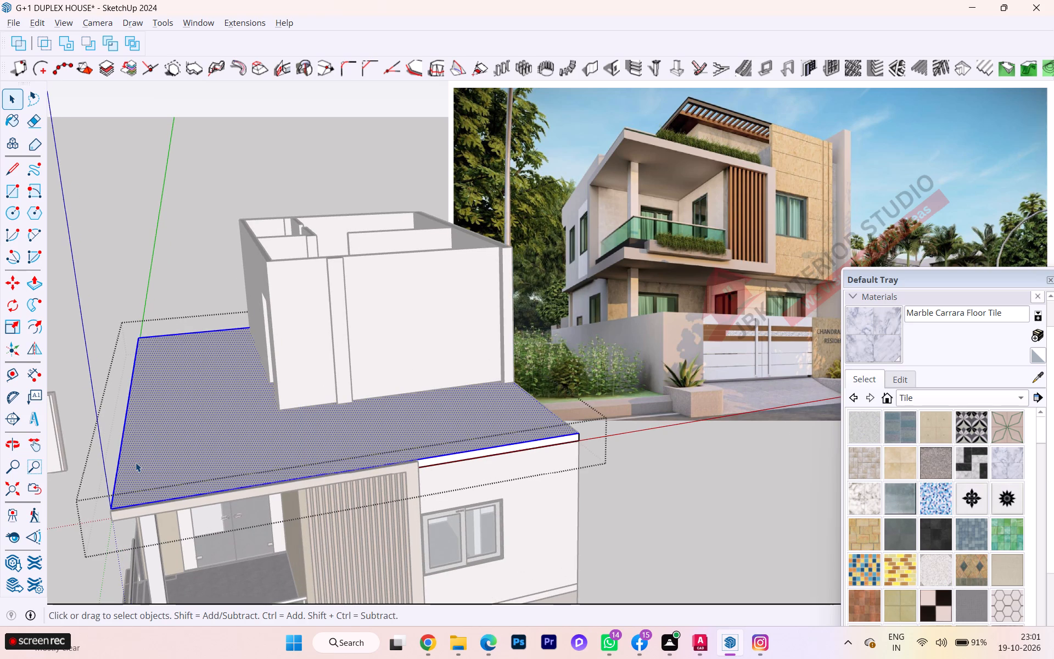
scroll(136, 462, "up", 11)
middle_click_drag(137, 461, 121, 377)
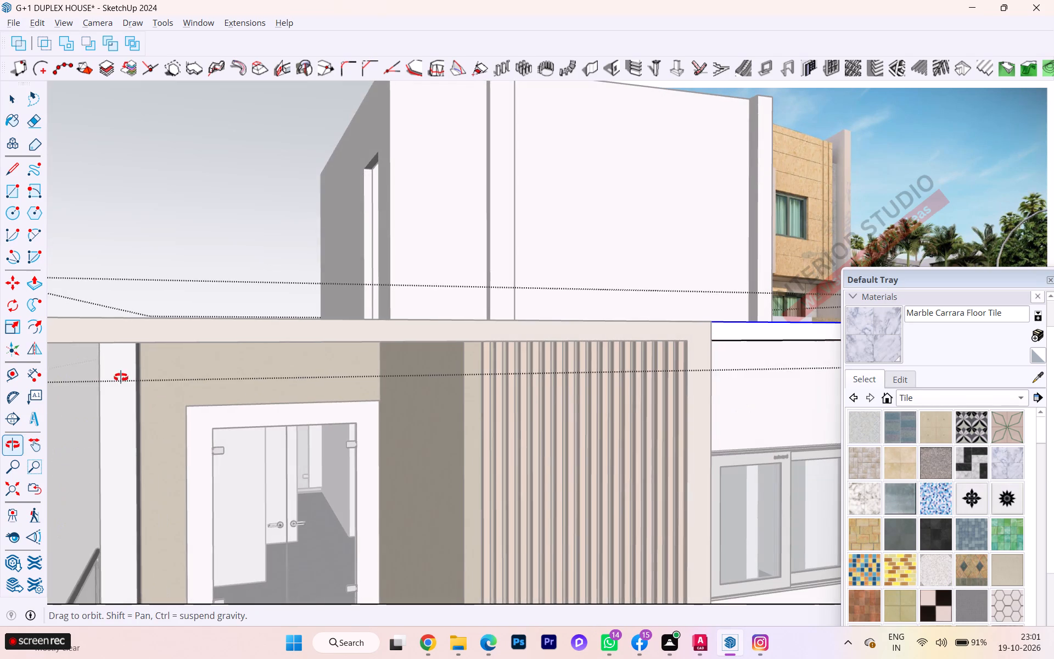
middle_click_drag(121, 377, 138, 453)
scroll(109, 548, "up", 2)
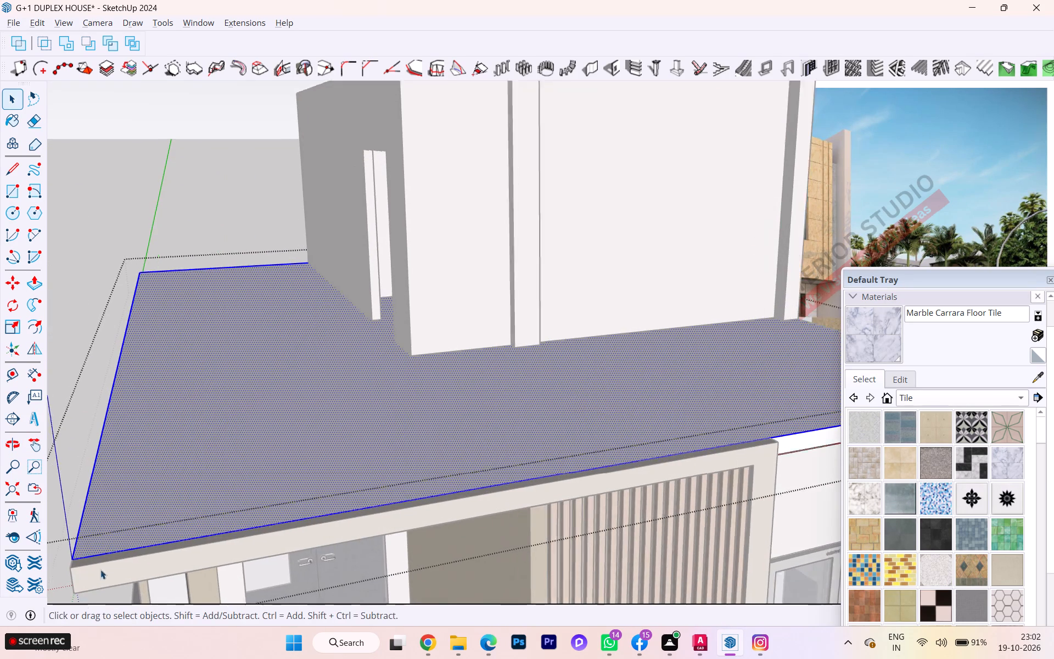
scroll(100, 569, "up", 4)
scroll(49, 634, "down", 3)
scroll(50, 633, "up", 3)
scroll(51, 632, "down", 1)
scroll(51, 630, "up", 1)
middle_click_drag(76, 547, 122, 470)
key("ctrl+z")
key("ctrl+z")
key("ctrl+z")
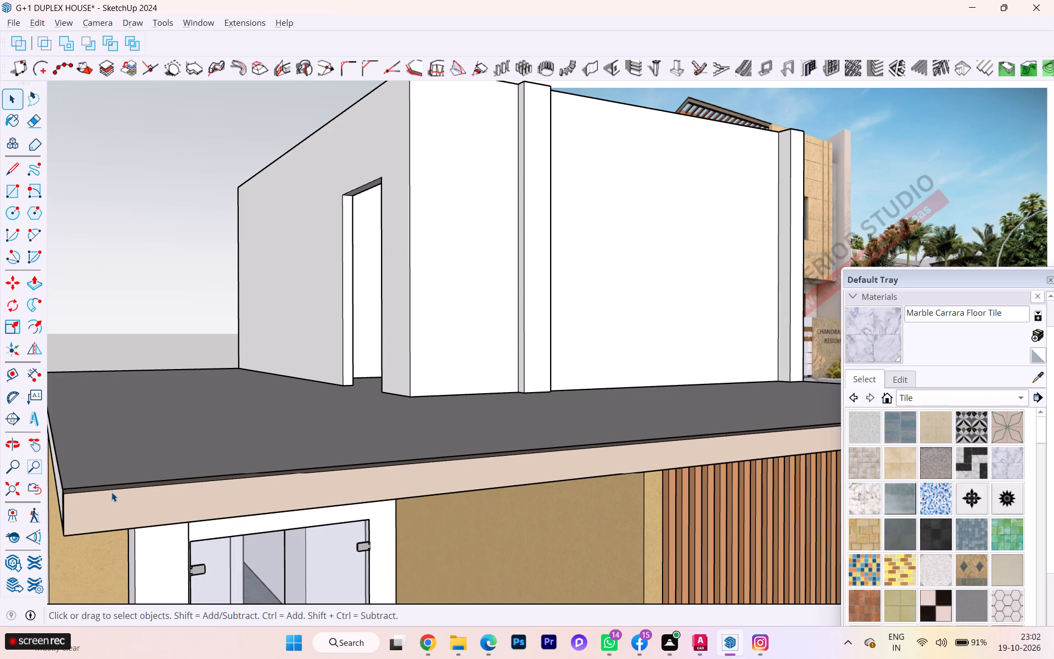
Open the roof slab's group and offset its top face inward to outline a border along the edges, consulting the second floor plan.
middle_click_drag(107, 504, 57, 581)
scroll(69, 565, "down", 1)
scroll(70, 563, "up", 3)
scroll(123, 537, "down", 1)
middle_click_drag(123, 537, 61, 658)
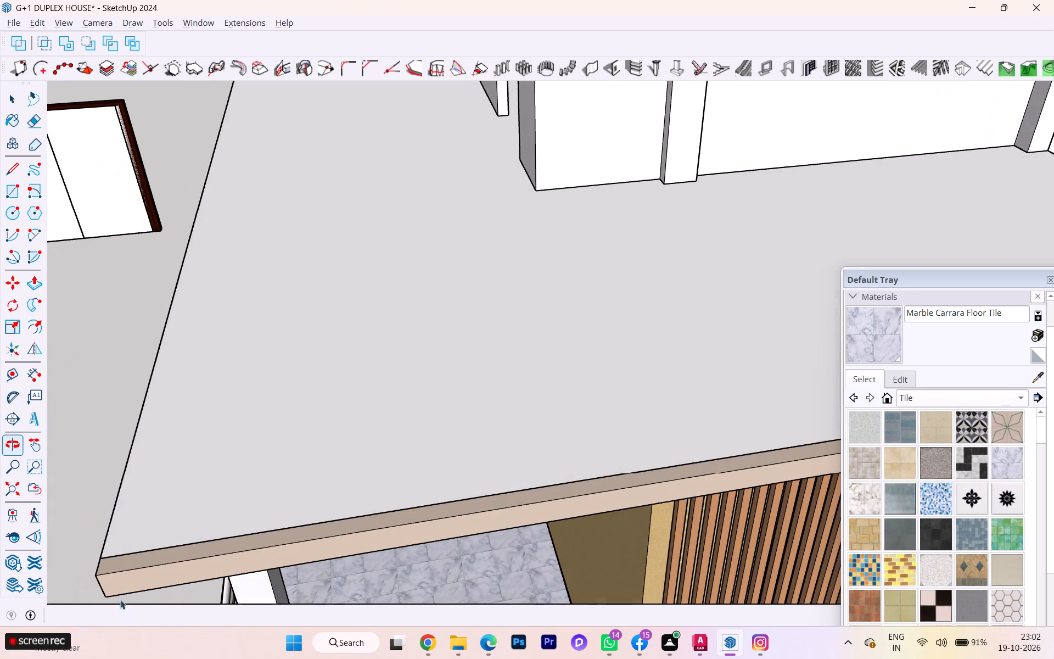
left_click(165, 496)
double_click(165, 496)
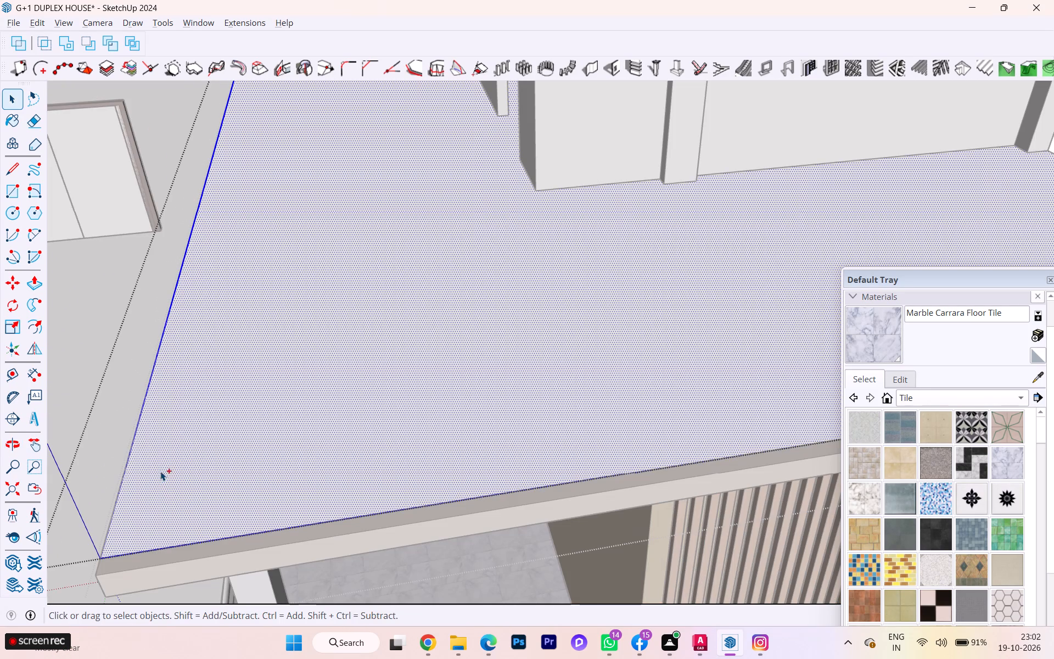
key("ctrl+f")
left_click(138, 440)
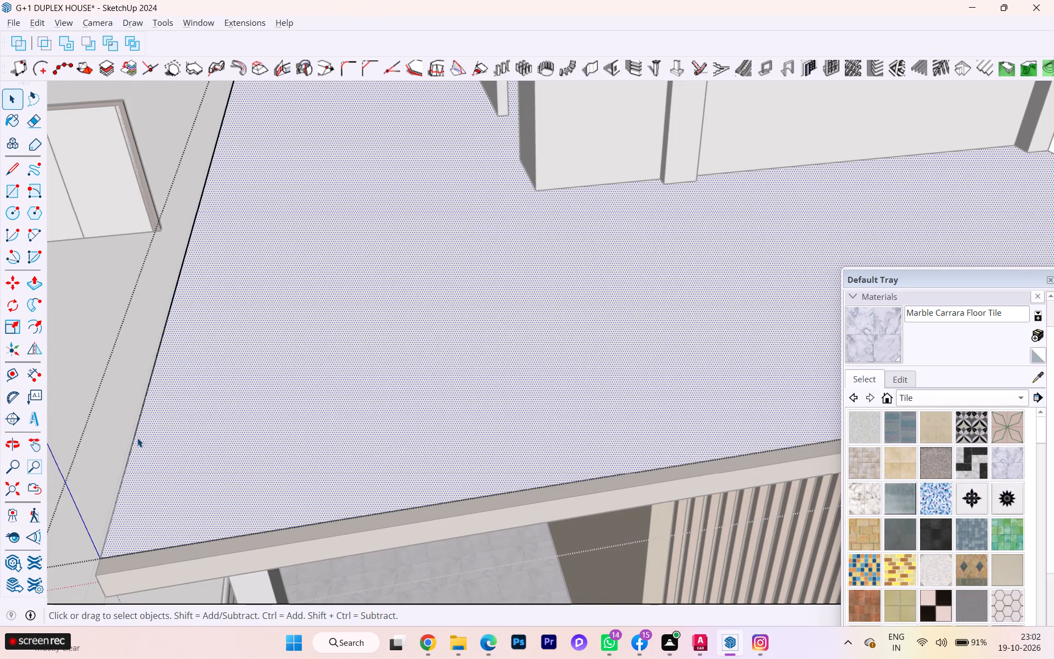
key("f")
left_click(137, 438)
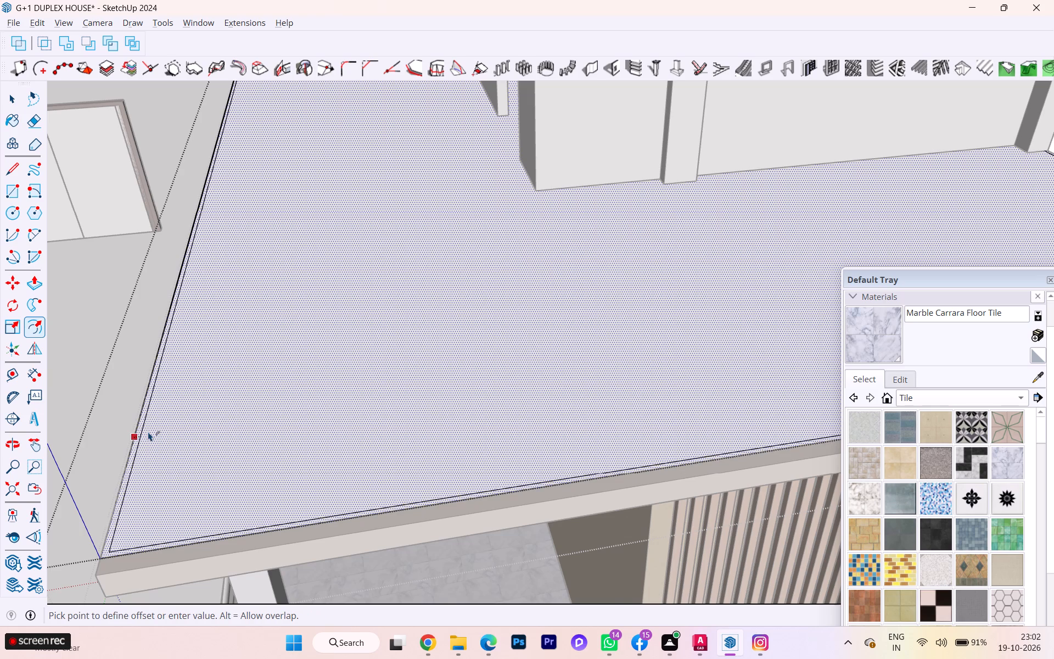
scroll(149, 432, "down", 10)
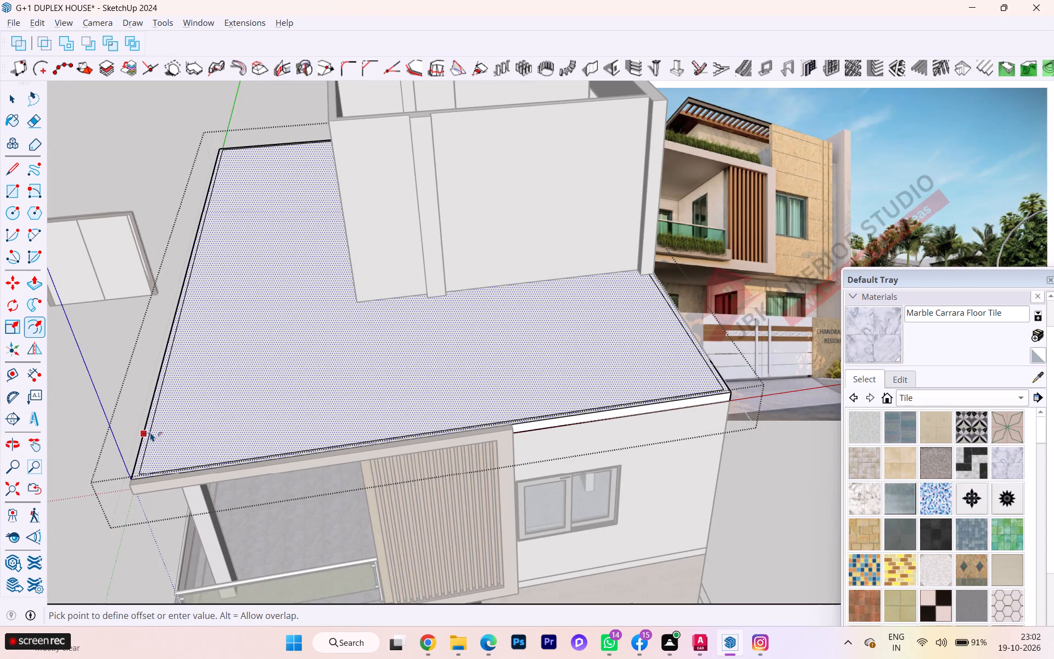
scroll(150, 432, "down", 1)
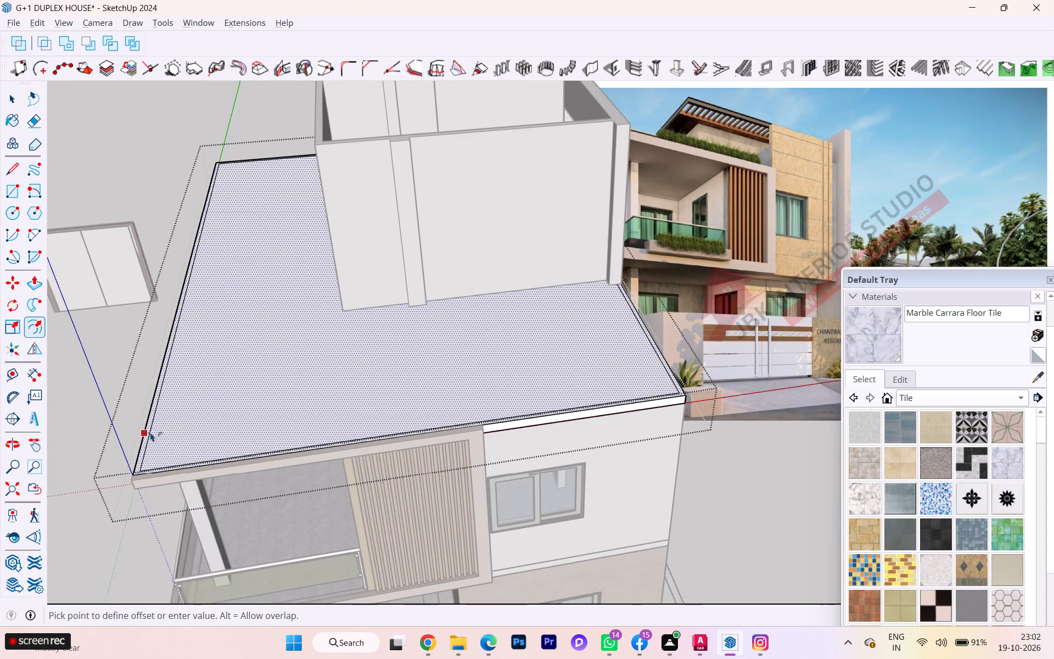
key("alt+Tab")
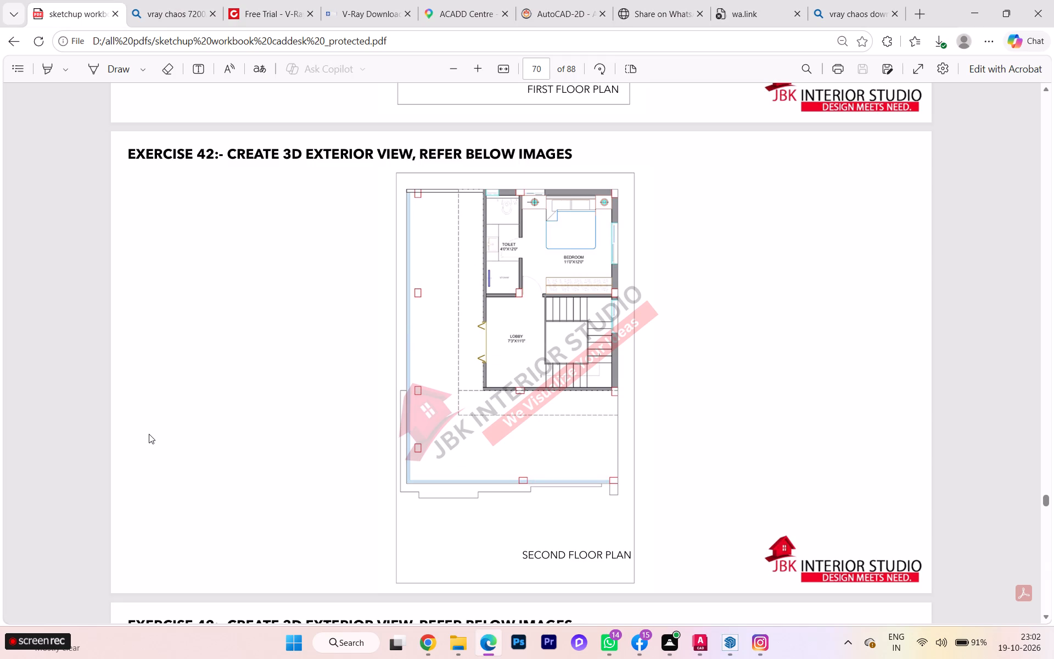
key("alt+Tab")
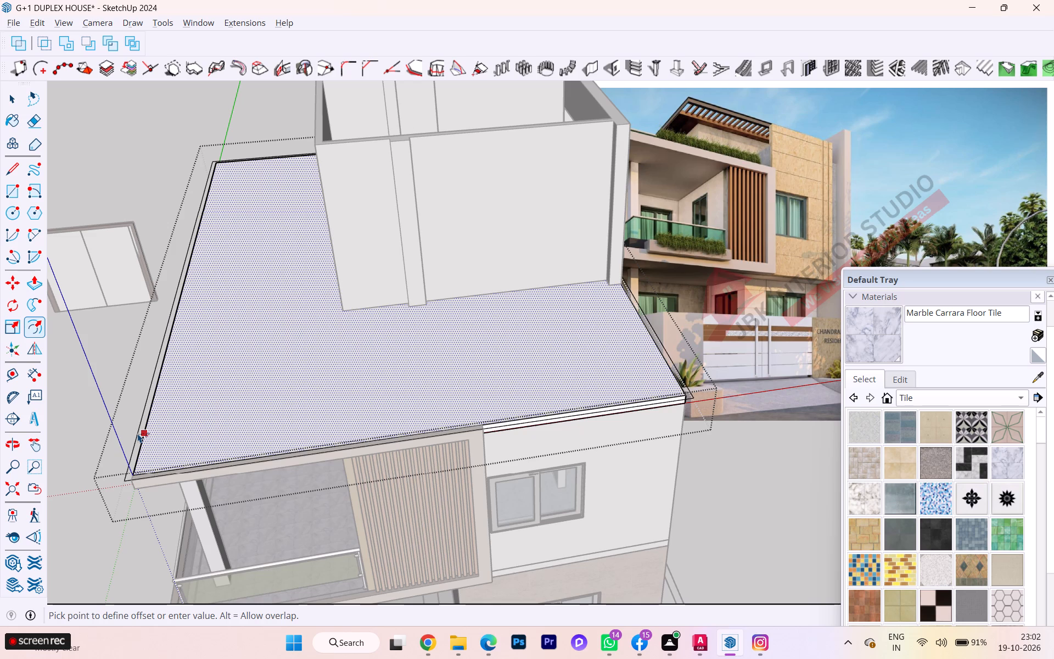
key("alt+Tab")
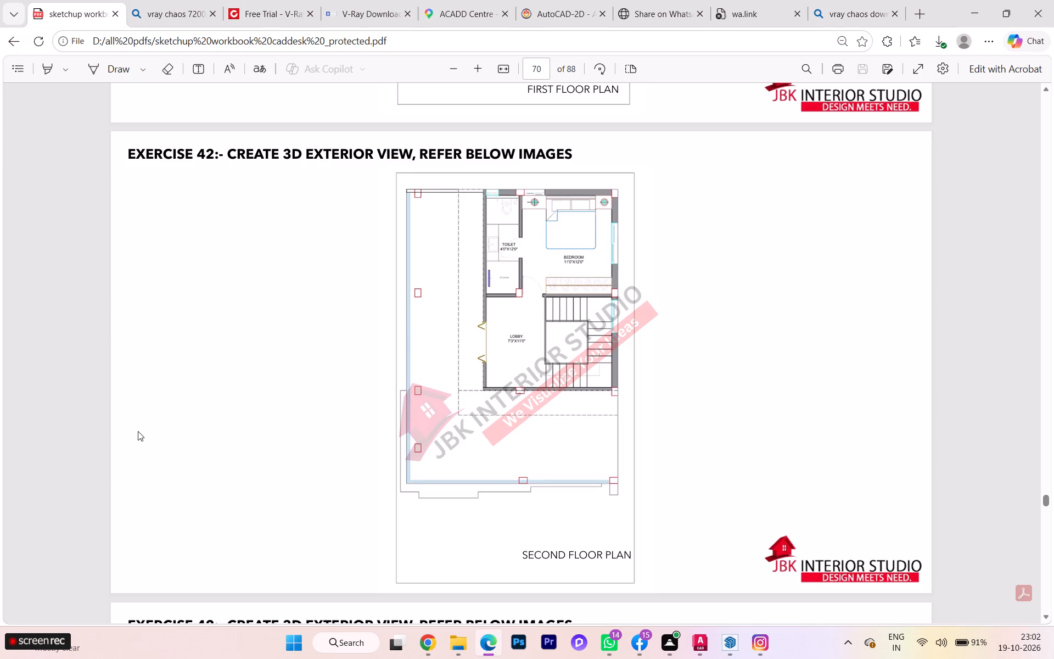
key("alt+Tab")
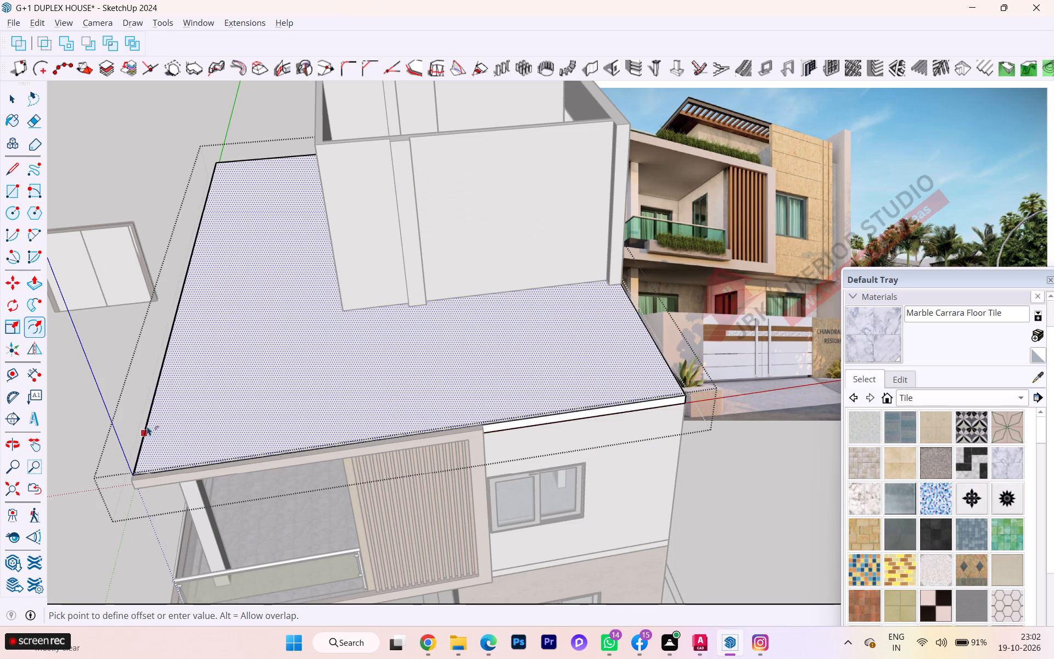
scroll(163, 424, "down", 1)
middle_click_drag(163, 424, 288, 443)
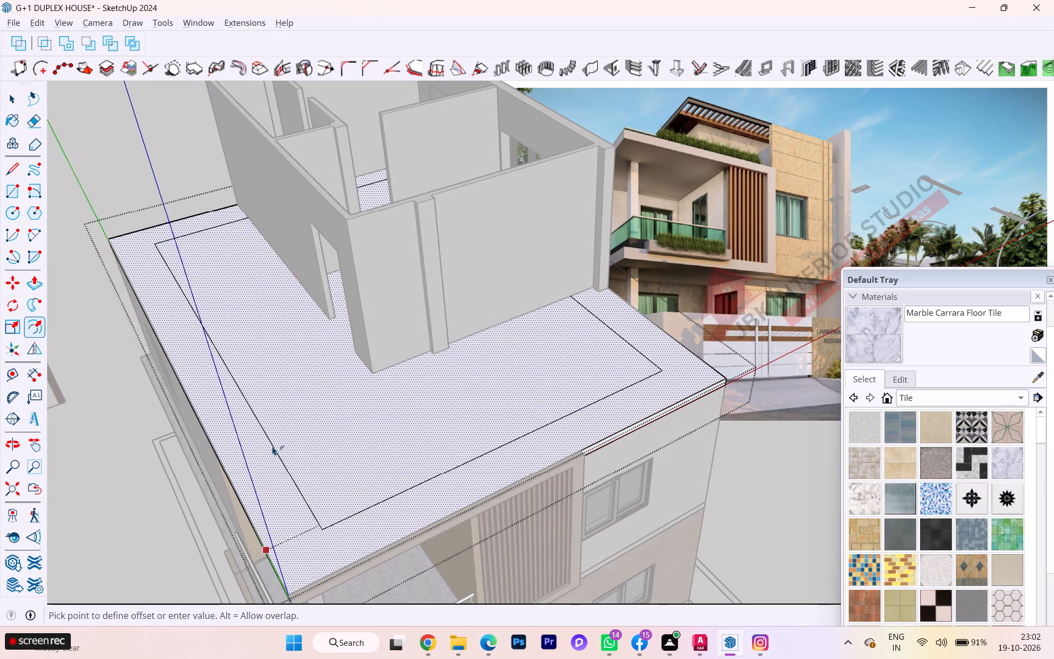
left_click(259, 485)
left_click_drag(259, 485, 239, 482)
key("space")
left_click(163, 487)
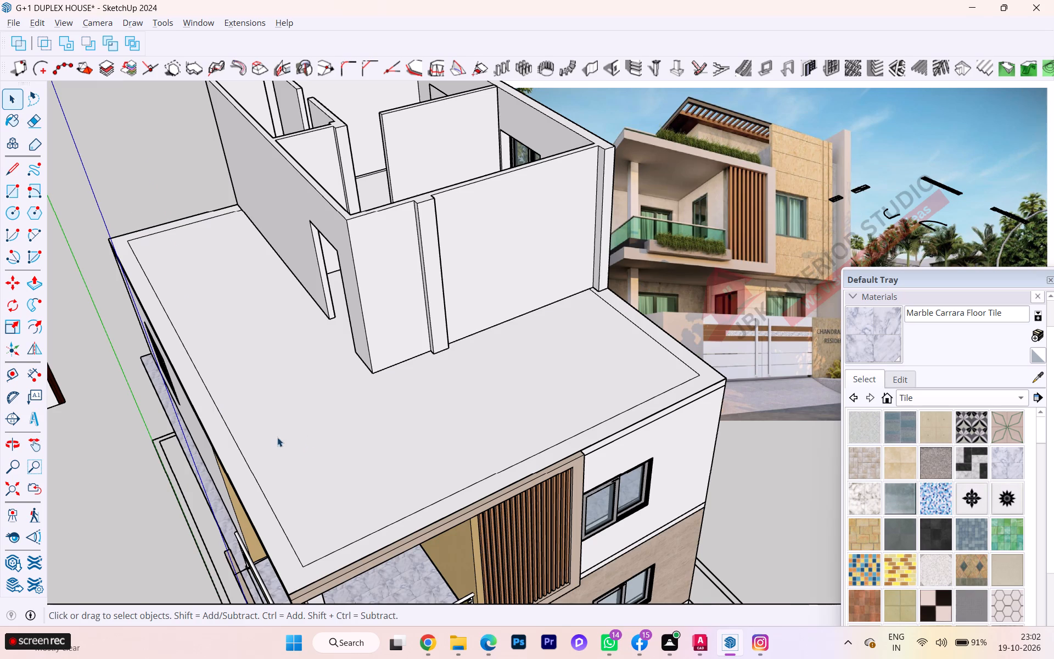
Reopen the roof slab's group and select the border face running around its top.
middle_click_drag(277, 437, 309, 477)
left_click(306, 475)
double_click(298, 459)
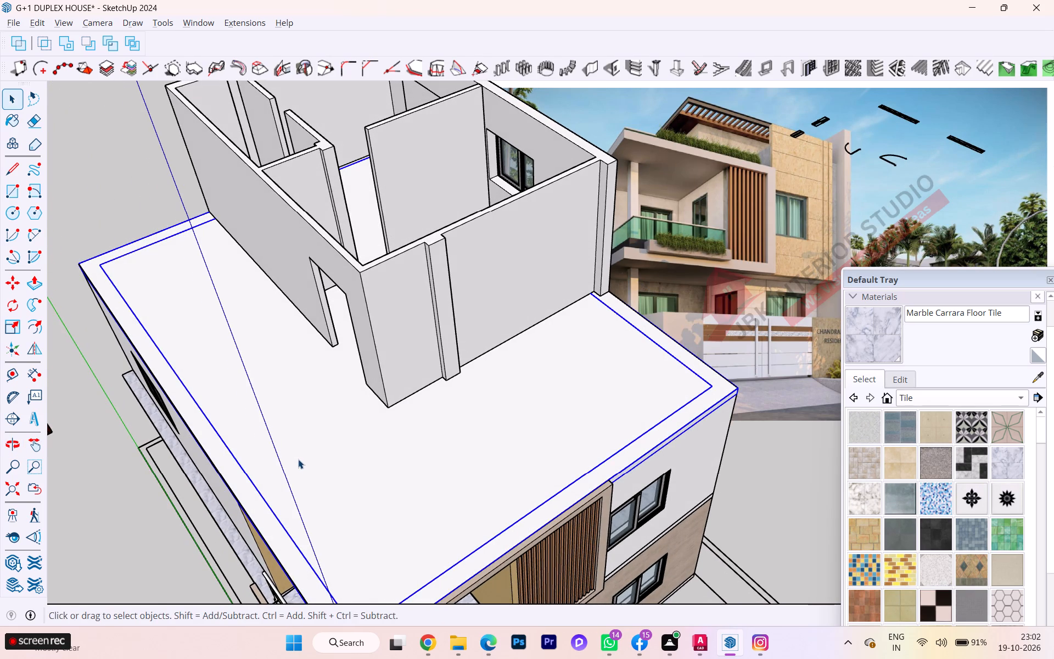
left_click(284, 457)
scroll(230, 459, "down", 1)
middle_click_drag(230, 459, 271, 453)
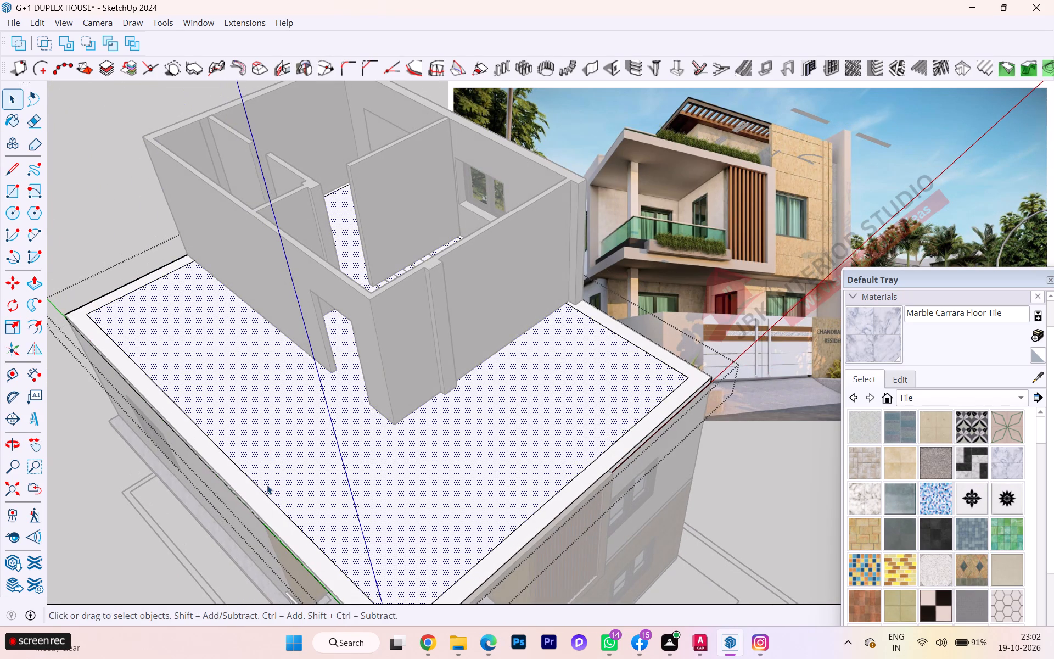
scroll(260, 484, "down", 1)
middle_click_drag(259, 484, 389, 432)
scroll(259, 482, "down", 1)
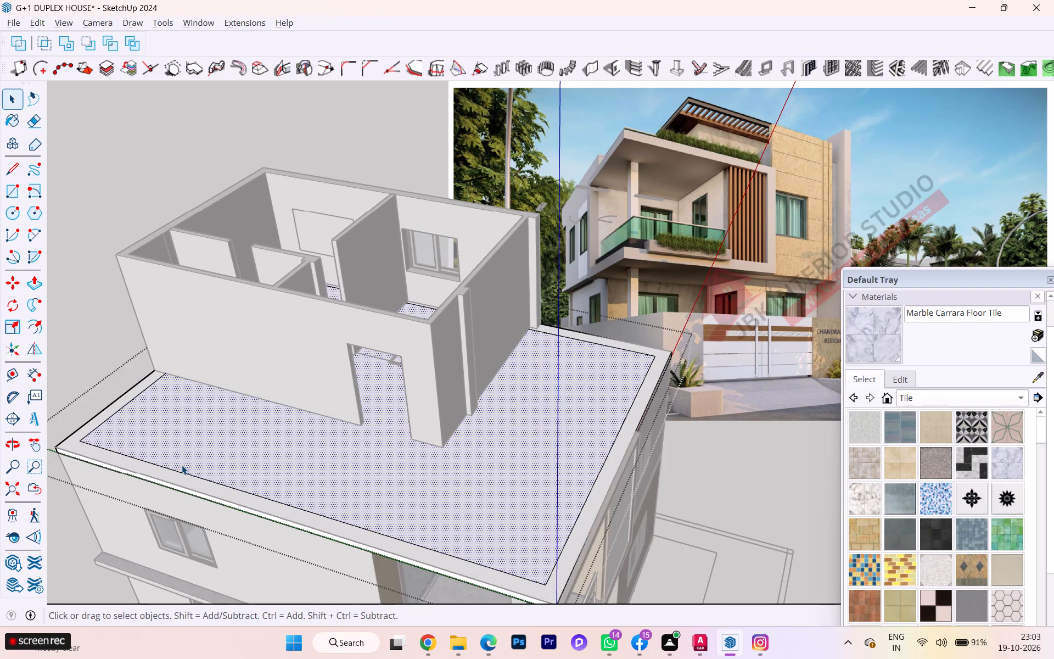
middle_click_drag(182, 465, 278, 452)
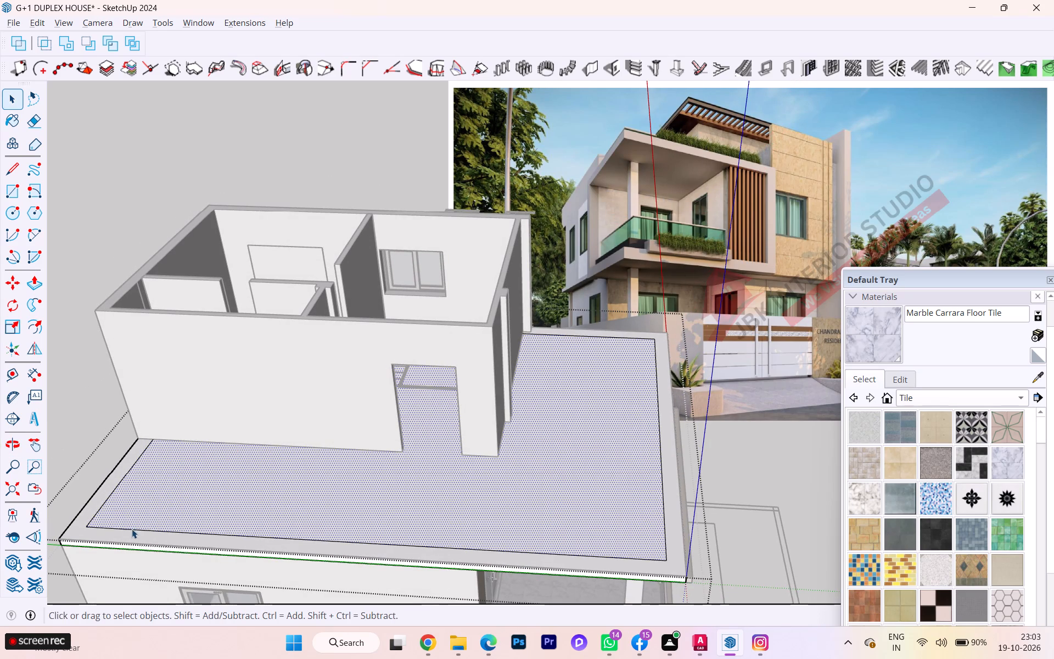
left_click(120, 554)
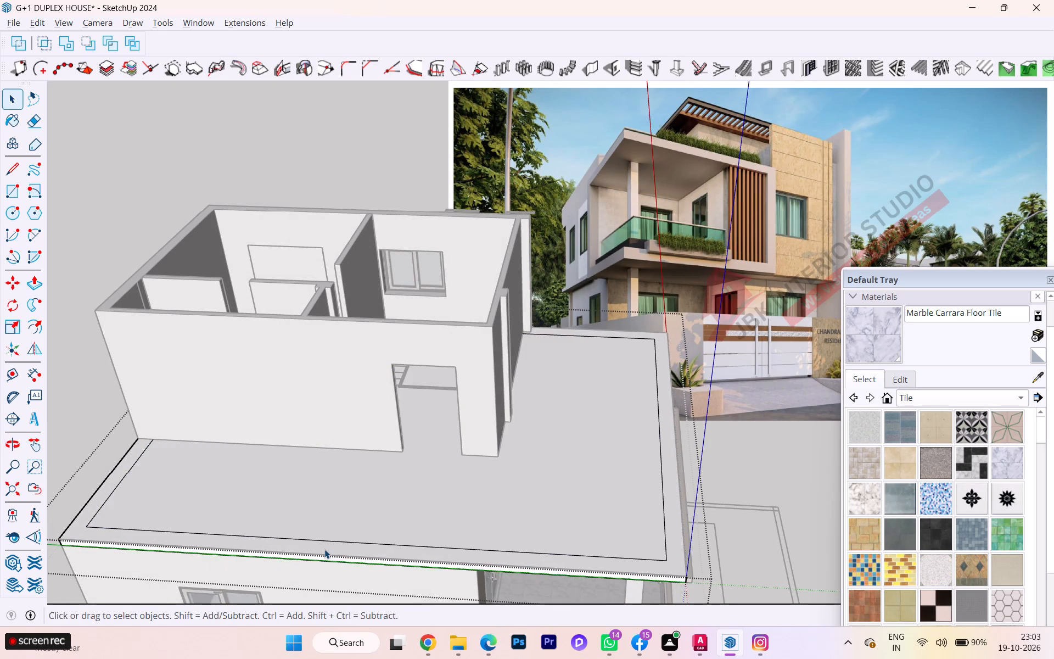
left_click(324, 549)
Draw a line across the front border where the wooden-slat frame meets the plain wall, dividing the border there.
middle_click_drag(554, 557, 540, 556)
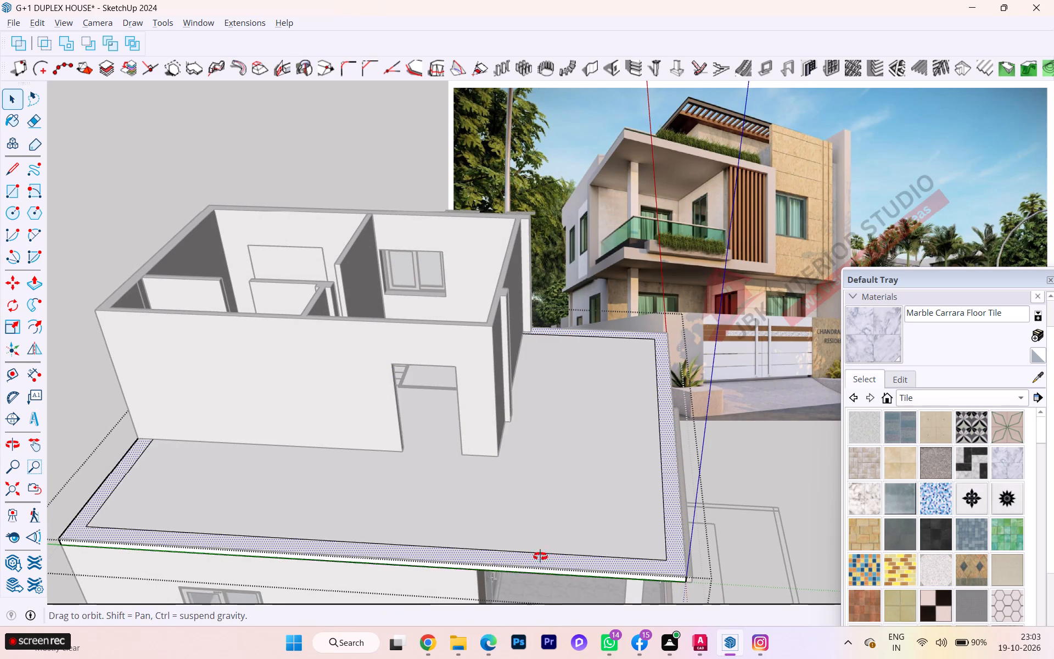
middle_click_drag(540, 556, 283, 573)
scroll(345, 571, "down", 1)
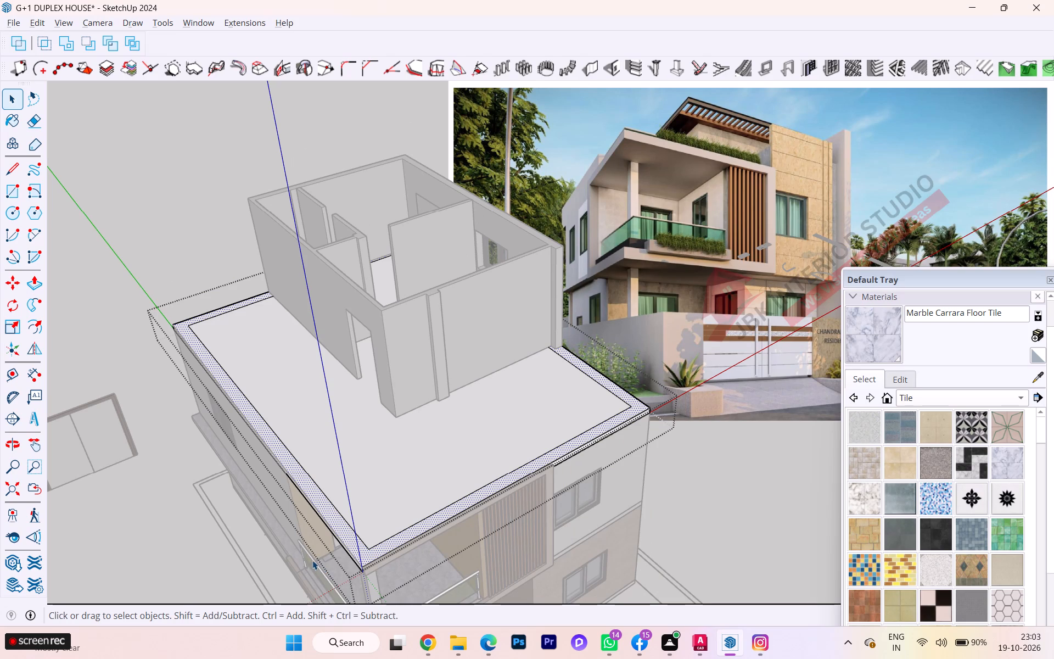
middle_click_drag(416, 549, 313, 549)
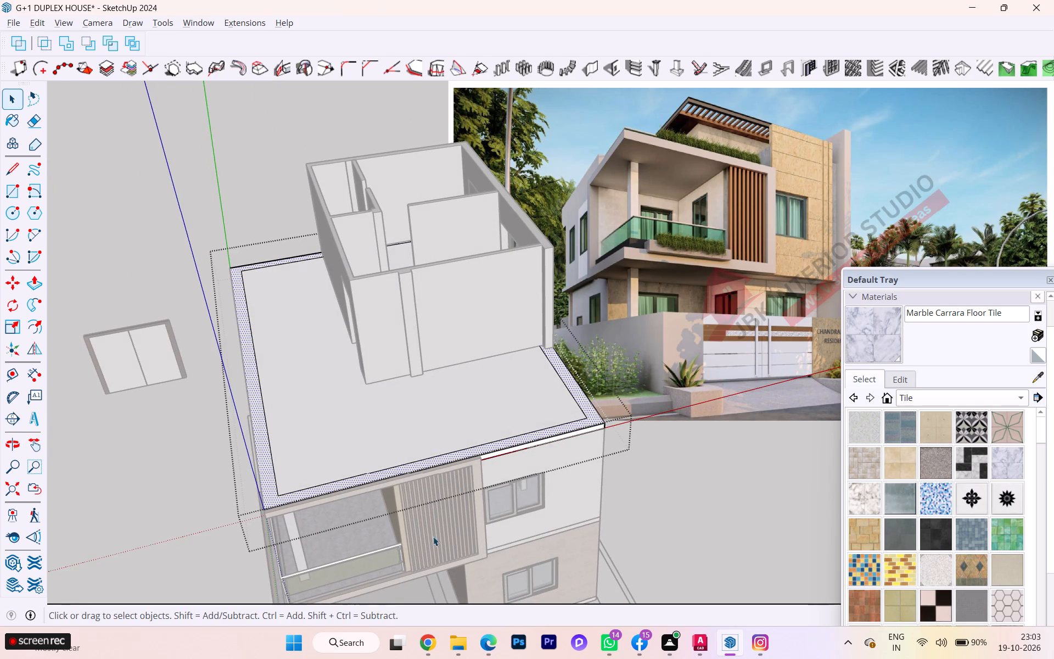
scroll(463, 530, "up", 5)
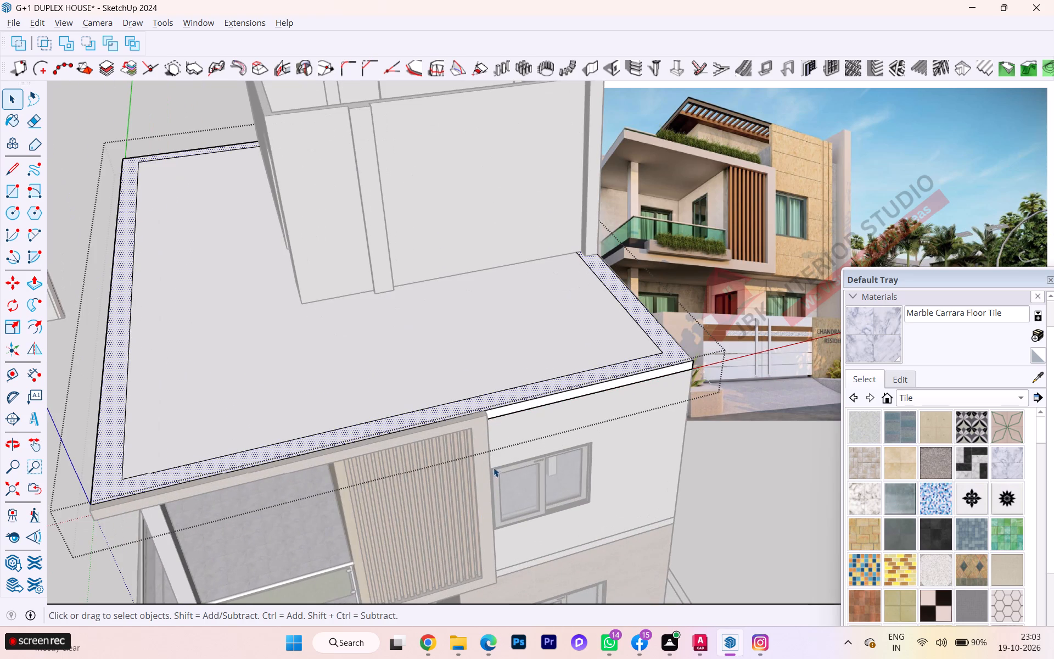
key("l")
scroll(486, 406, "up", 3)
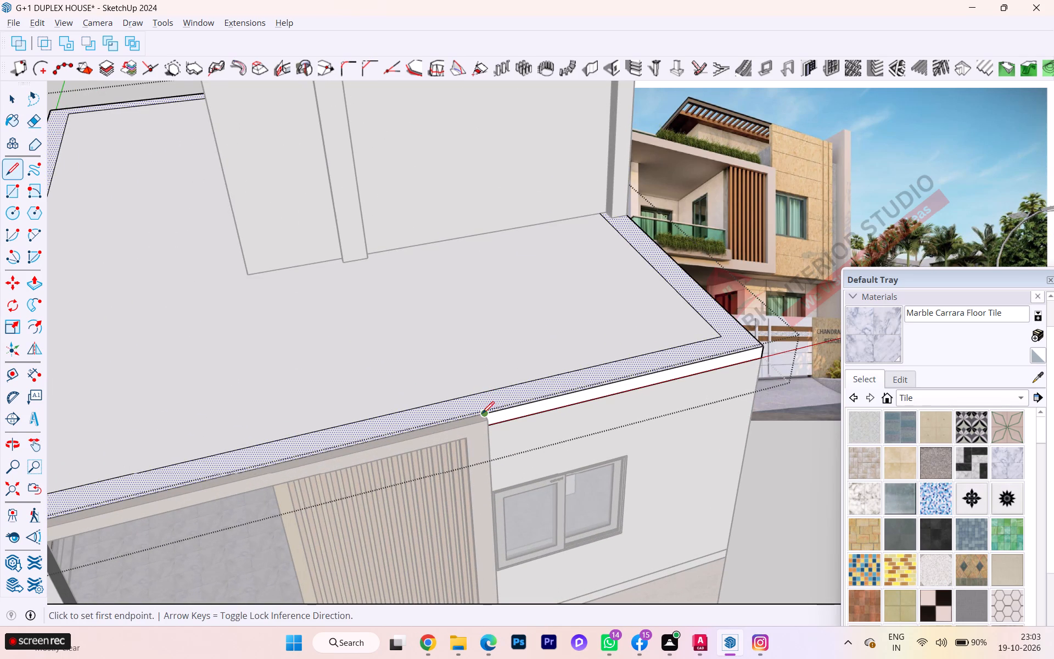
left_click(482, 413)
left_click(473, 393)
key("space")
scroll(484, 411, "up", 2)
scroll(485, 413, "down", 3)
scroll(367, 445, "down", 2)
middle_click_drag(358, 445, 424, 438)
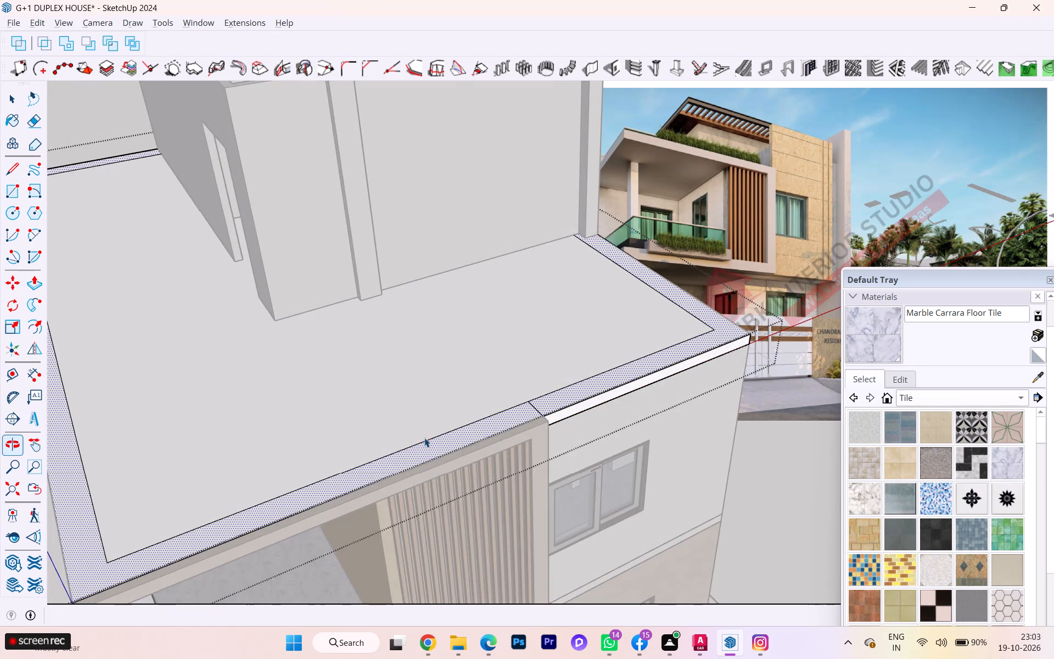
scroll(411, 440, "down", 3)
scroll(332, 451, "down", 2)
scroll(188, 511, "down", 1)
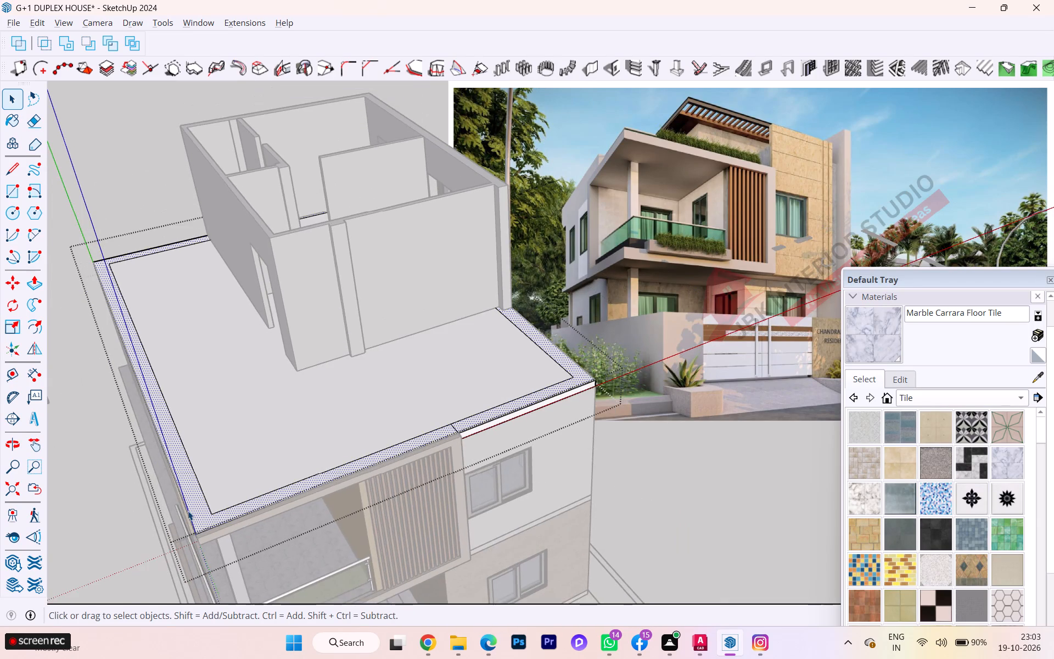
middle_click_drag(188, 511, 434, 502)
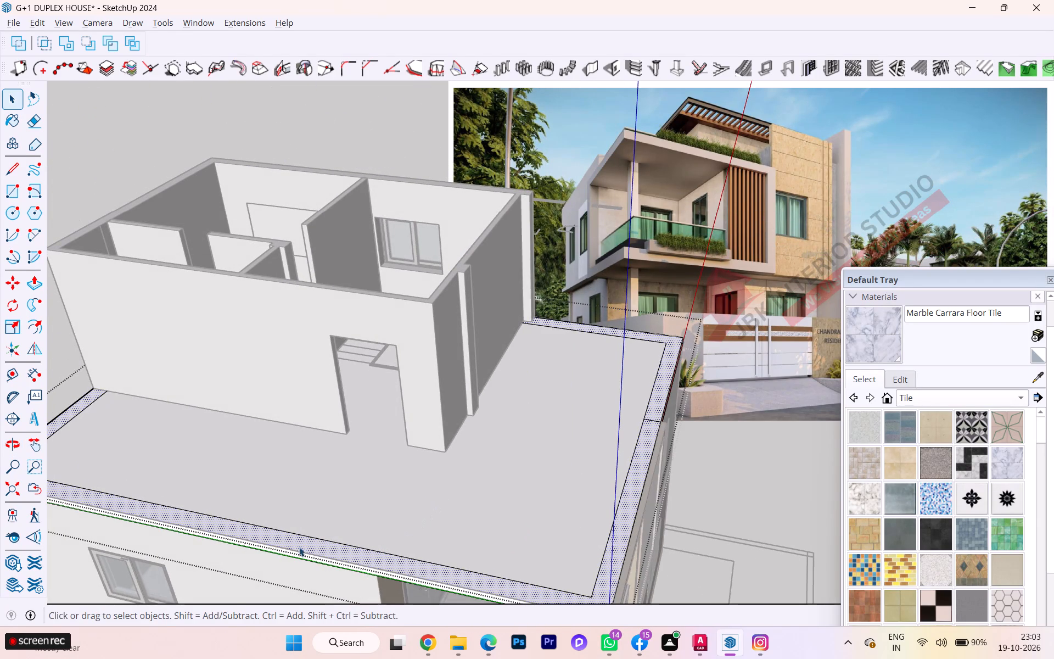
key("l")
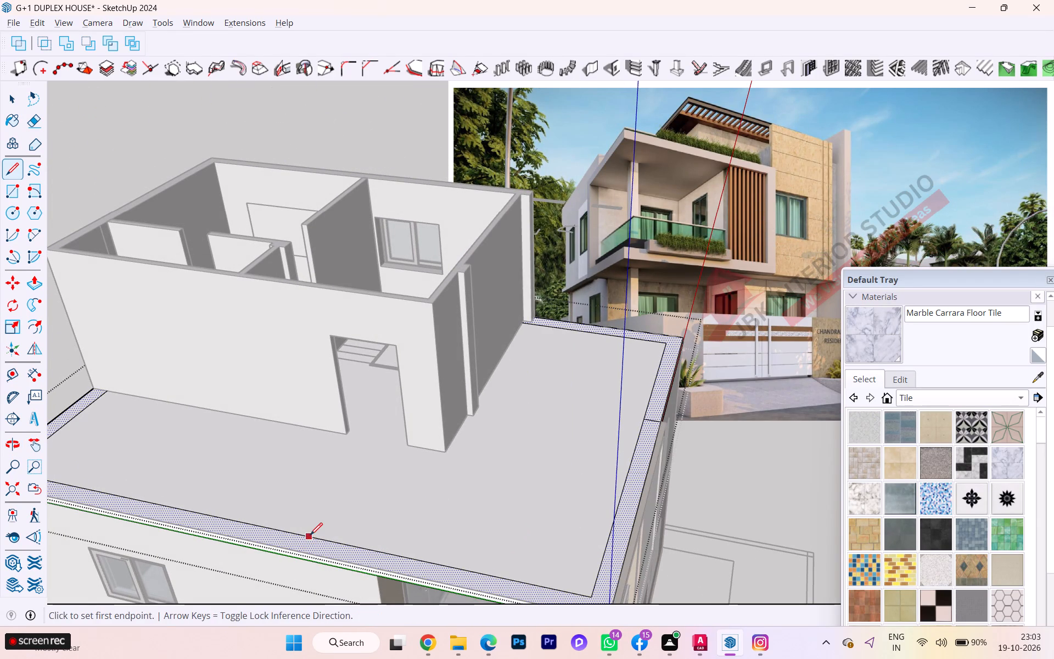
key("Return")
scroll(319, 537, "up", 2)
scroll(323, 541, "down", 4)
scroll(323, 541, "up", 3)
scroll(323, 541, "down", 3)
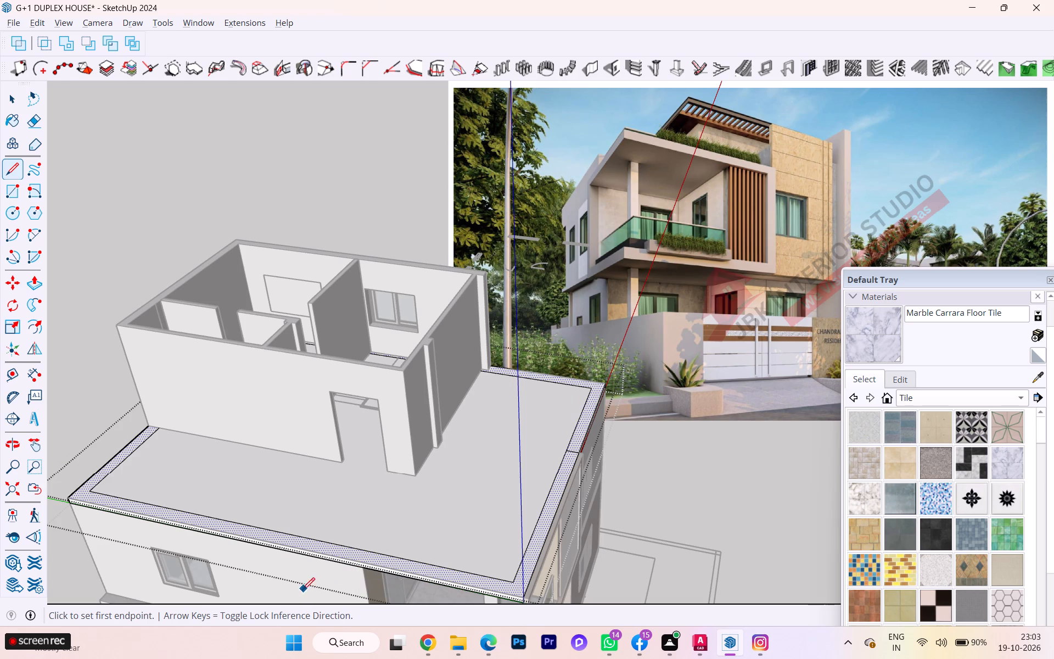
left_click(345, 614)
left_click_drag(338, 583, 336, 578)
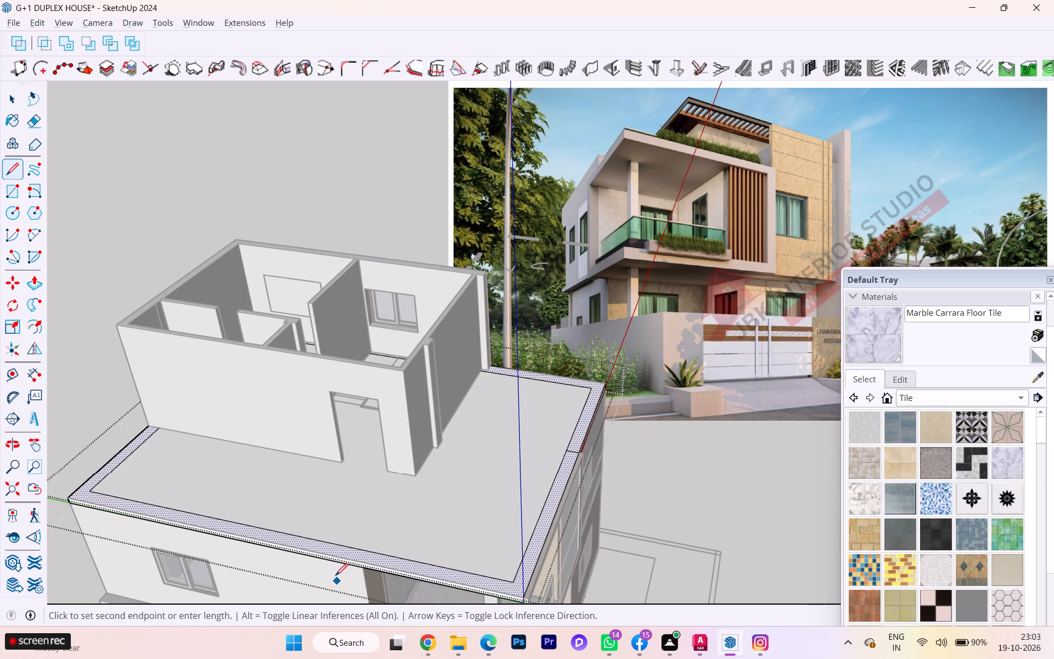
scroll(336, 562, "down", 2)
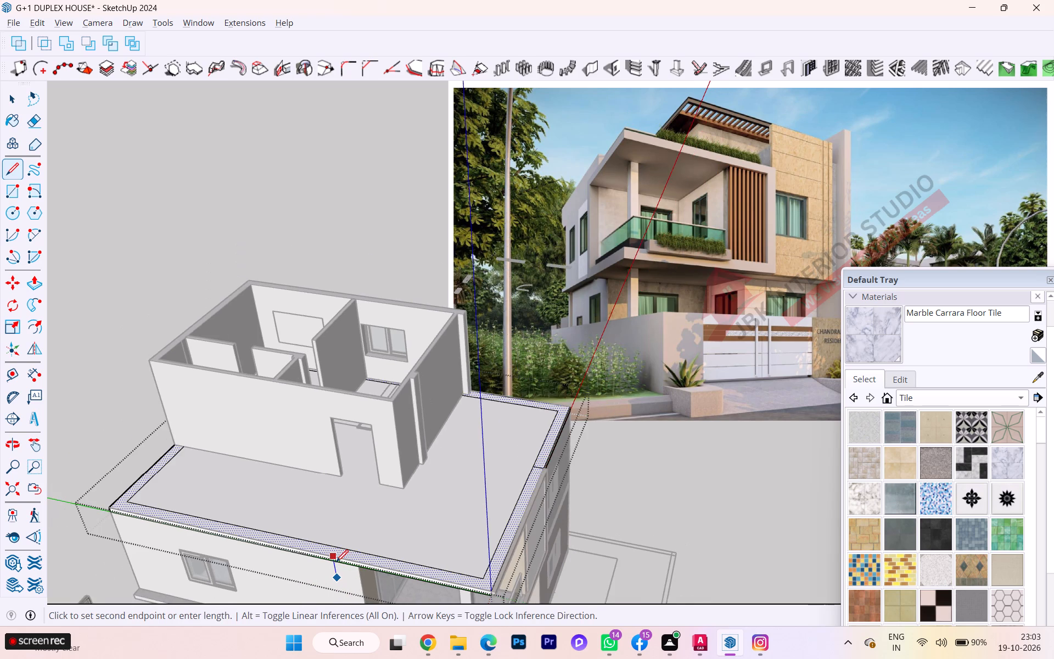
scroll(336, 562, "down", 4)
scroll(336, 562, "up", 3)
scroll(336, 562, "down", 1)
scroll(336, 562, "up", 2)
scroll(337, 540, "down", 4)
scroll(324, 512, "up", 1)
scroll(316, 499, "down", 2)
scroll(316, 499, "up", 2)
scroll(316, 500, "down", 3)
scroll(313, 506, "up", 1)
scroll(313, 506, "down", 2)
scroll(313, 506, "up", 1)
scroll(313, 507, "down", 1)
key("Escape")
Draw a vertical reference line from the side wall beside the balcony opening up to the roof border, locked to the blue axis.
key("l")
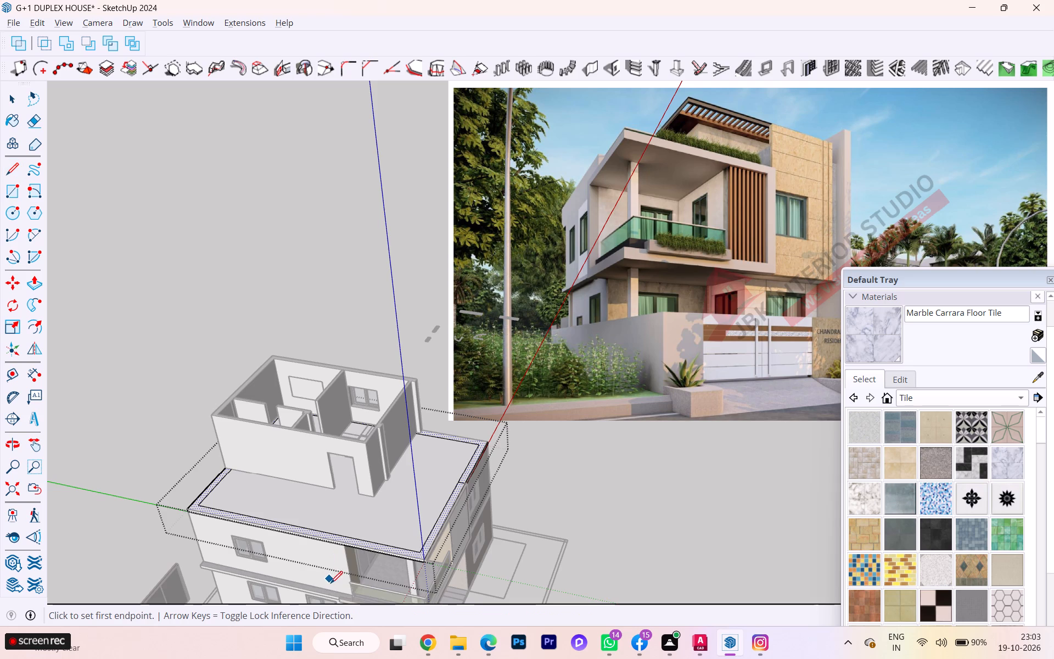
scroll(369, 596, "up", 4)
left_click(327, 588)
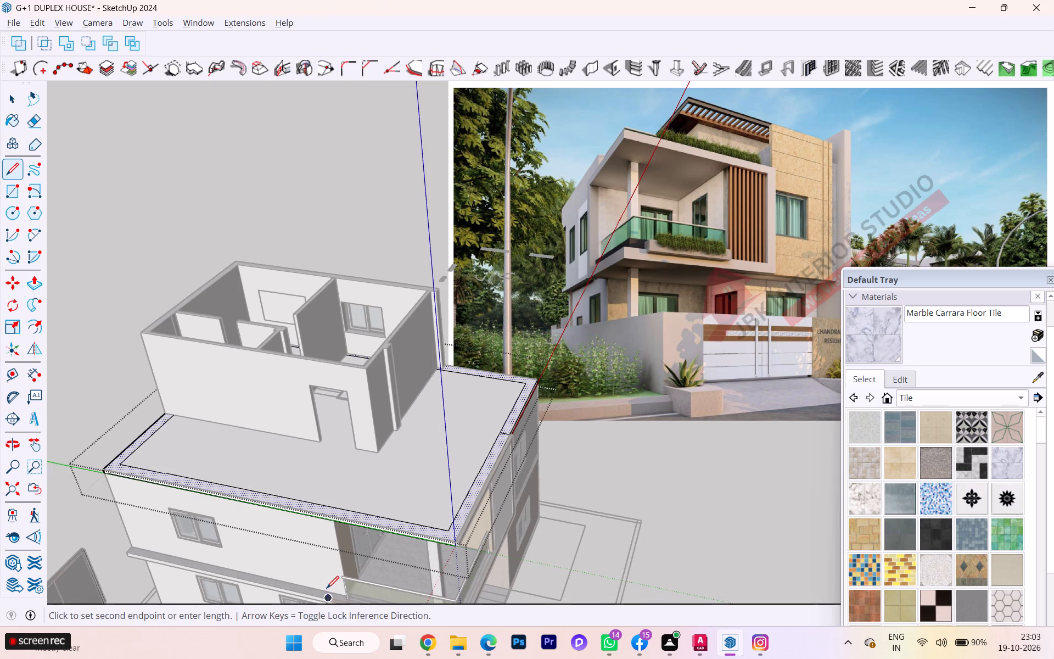
key("Up")
left_click(316, 508)
key("space")
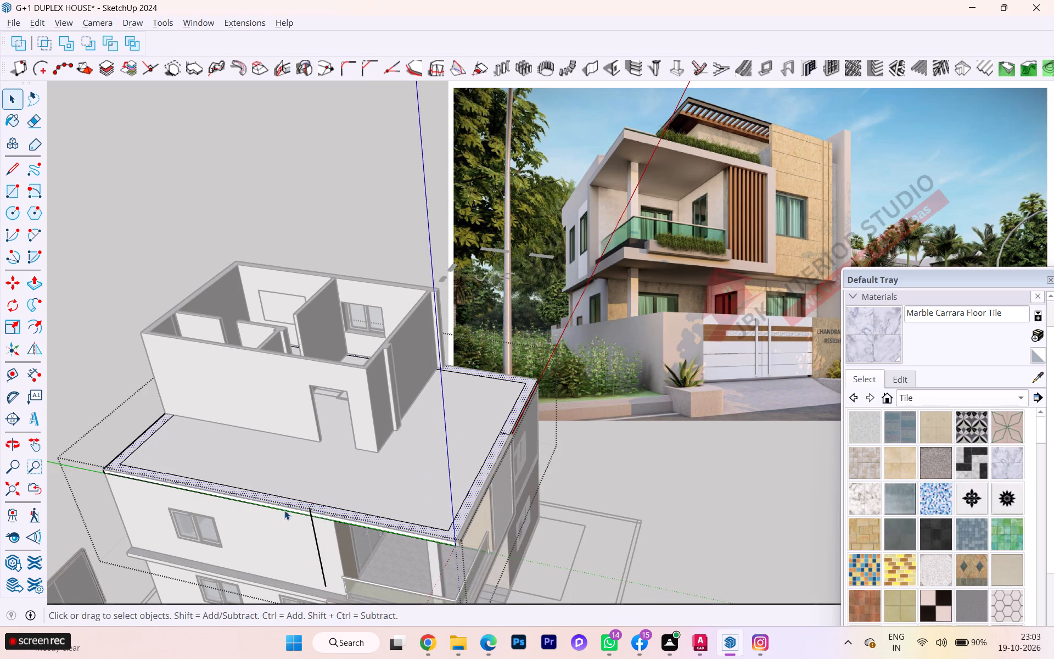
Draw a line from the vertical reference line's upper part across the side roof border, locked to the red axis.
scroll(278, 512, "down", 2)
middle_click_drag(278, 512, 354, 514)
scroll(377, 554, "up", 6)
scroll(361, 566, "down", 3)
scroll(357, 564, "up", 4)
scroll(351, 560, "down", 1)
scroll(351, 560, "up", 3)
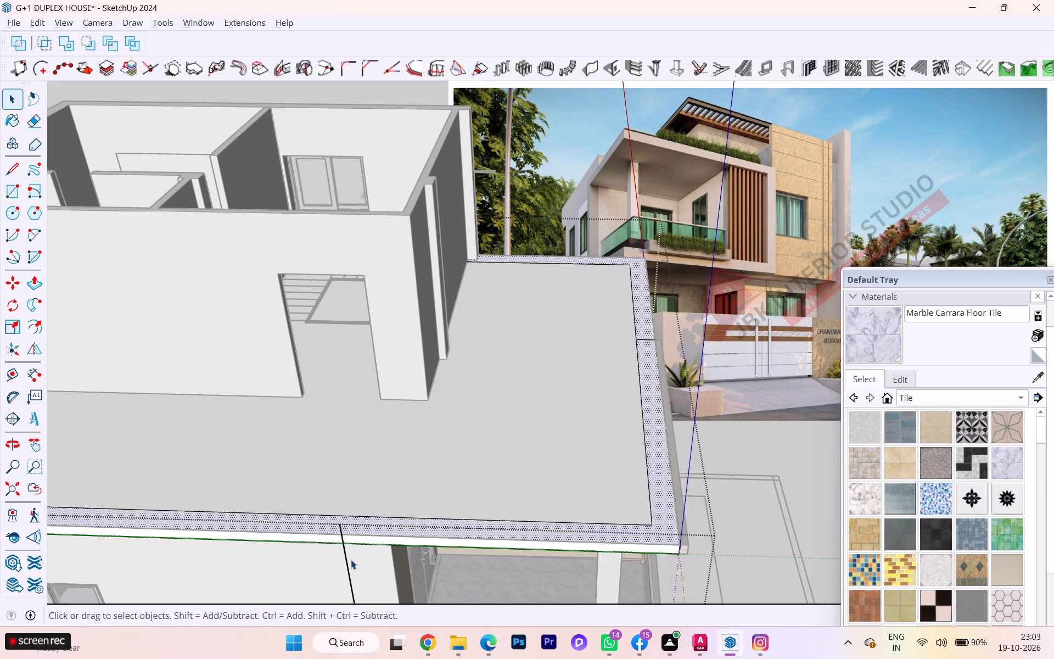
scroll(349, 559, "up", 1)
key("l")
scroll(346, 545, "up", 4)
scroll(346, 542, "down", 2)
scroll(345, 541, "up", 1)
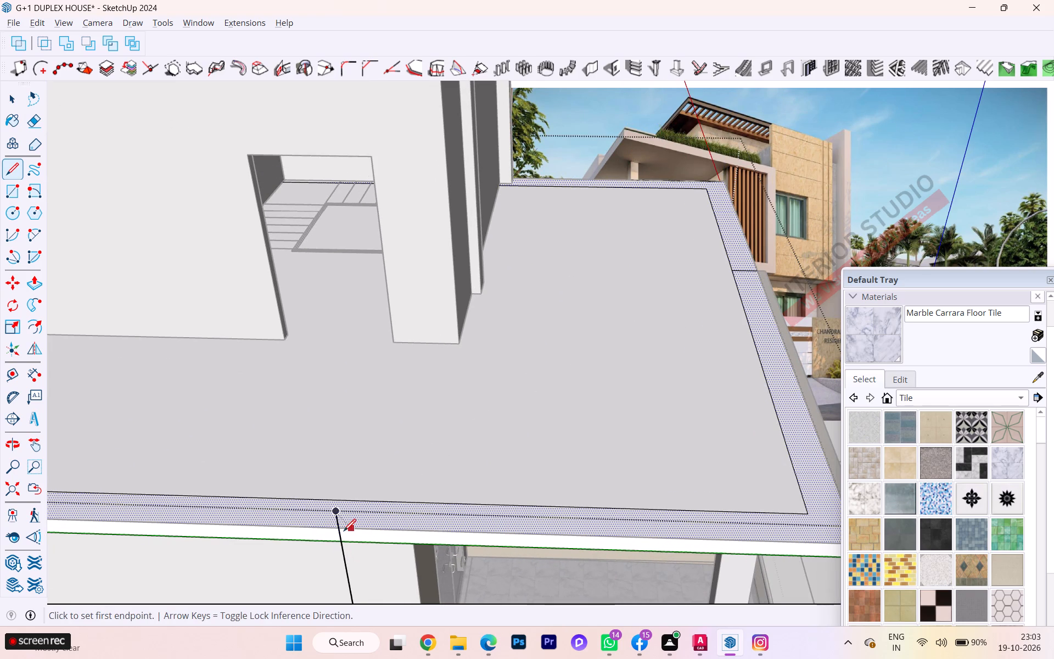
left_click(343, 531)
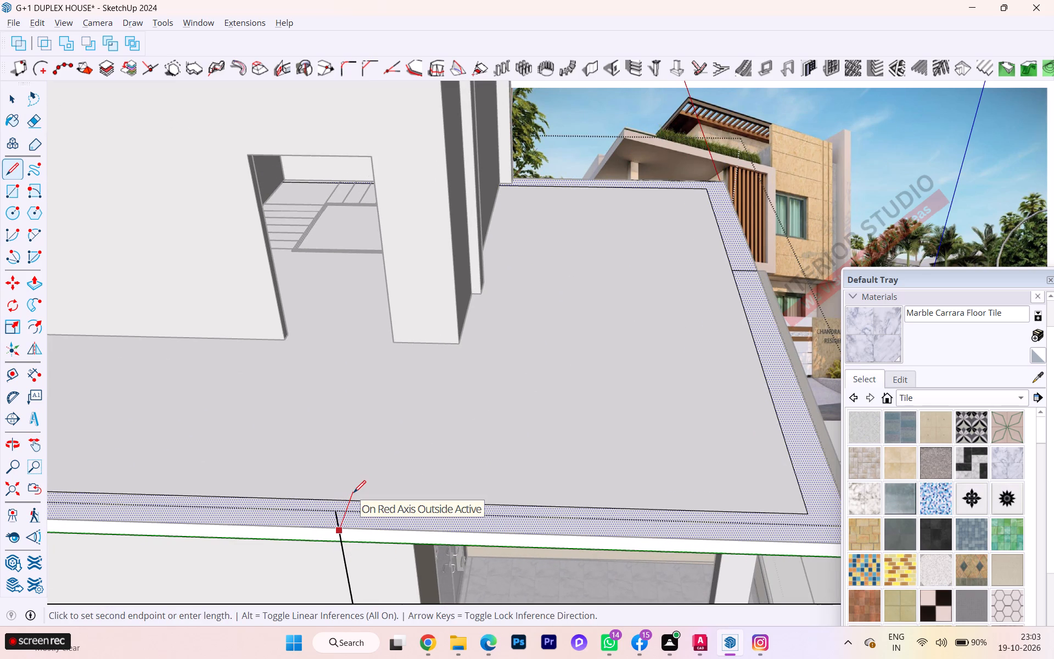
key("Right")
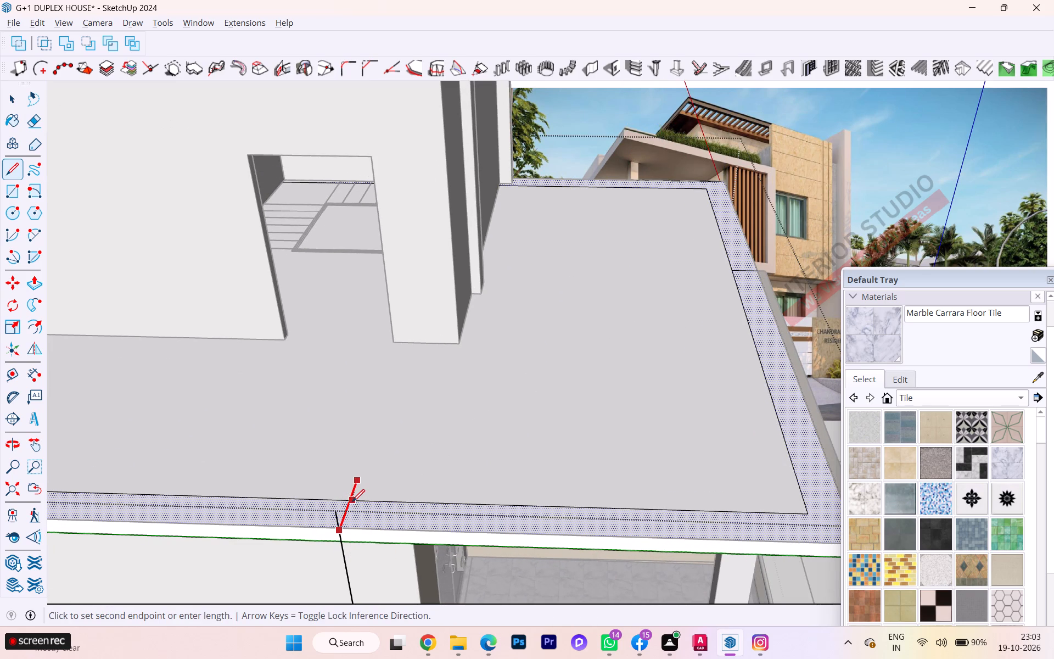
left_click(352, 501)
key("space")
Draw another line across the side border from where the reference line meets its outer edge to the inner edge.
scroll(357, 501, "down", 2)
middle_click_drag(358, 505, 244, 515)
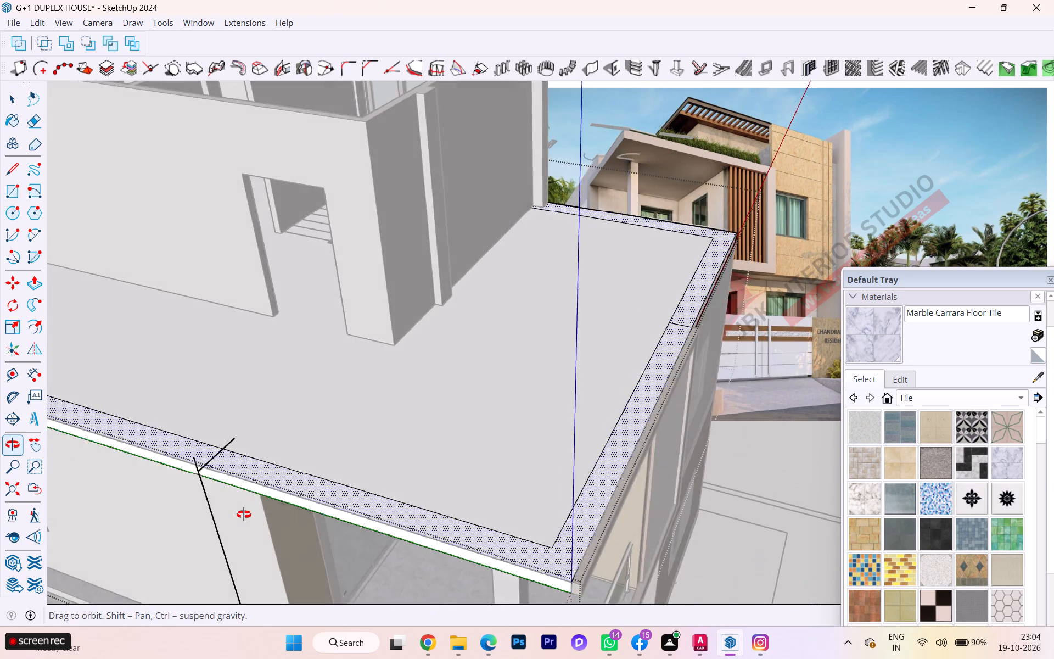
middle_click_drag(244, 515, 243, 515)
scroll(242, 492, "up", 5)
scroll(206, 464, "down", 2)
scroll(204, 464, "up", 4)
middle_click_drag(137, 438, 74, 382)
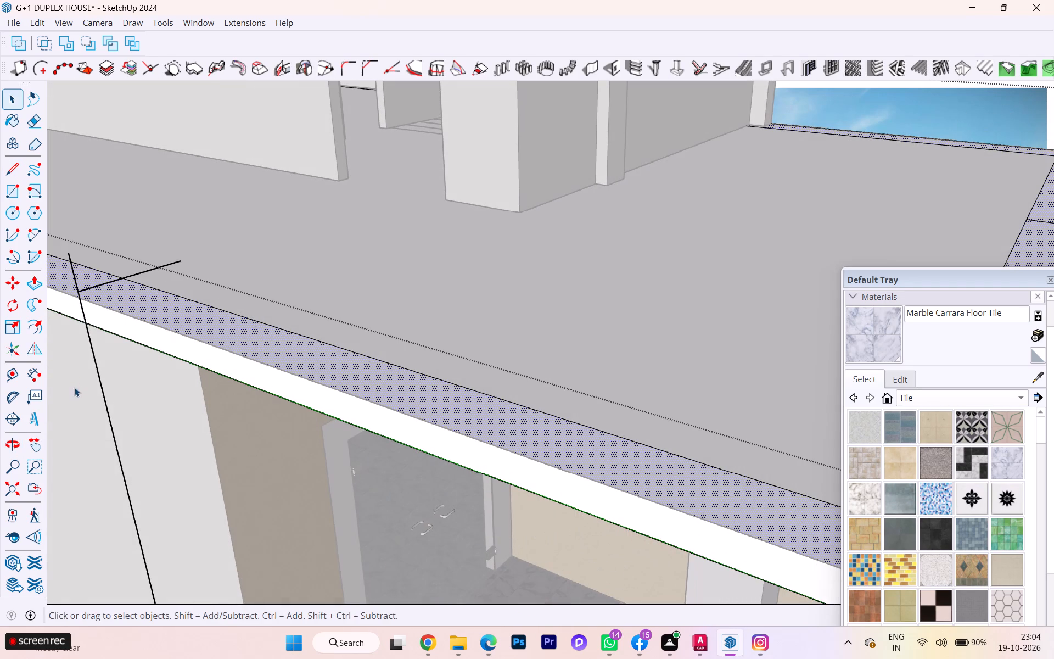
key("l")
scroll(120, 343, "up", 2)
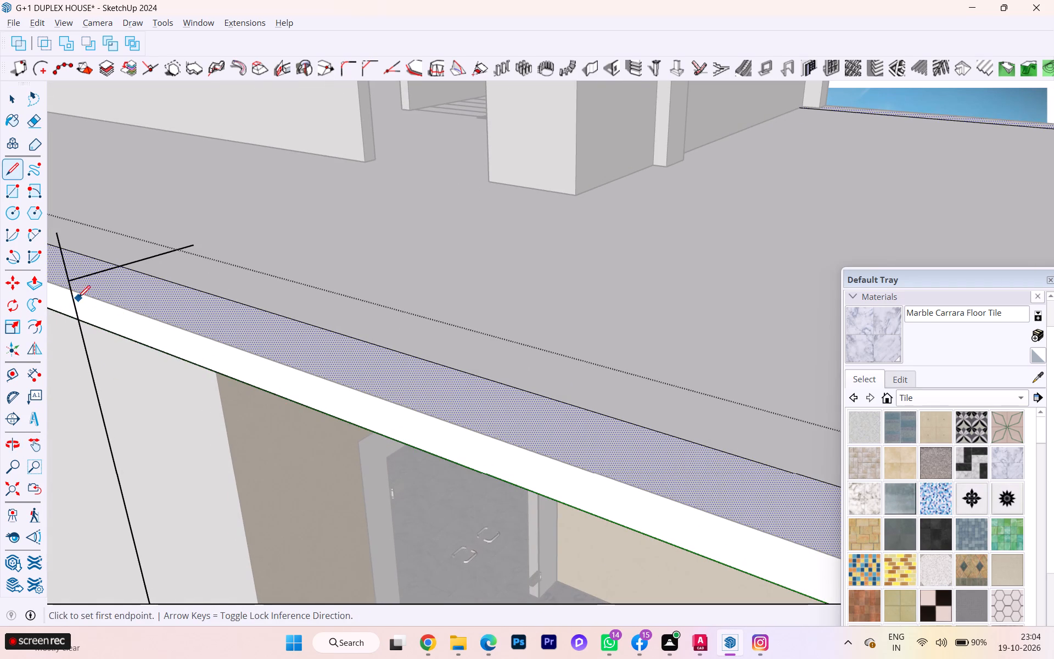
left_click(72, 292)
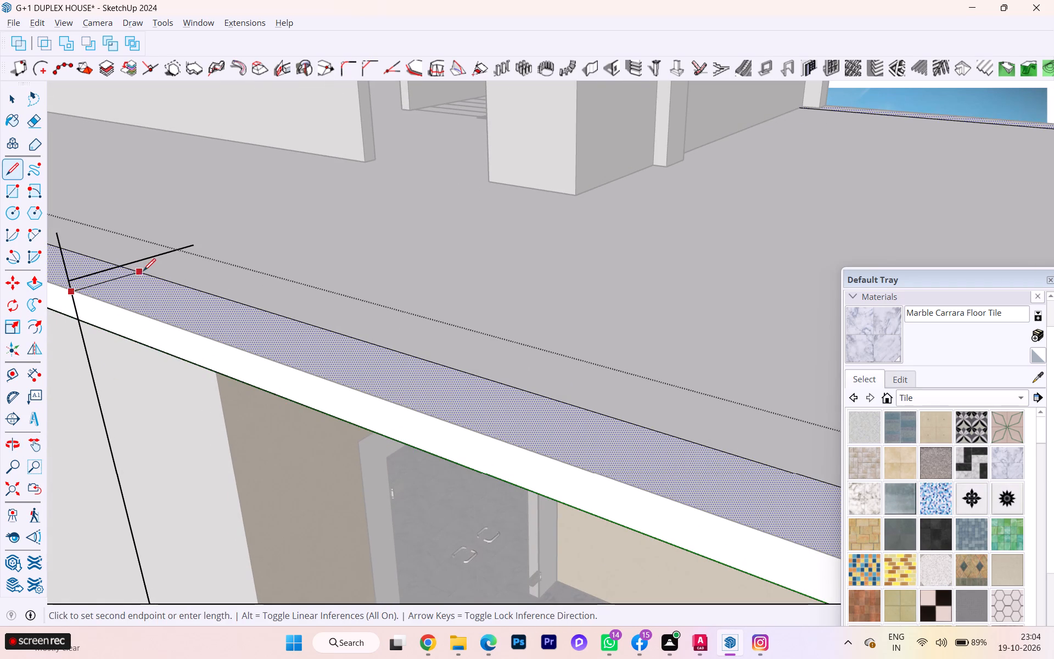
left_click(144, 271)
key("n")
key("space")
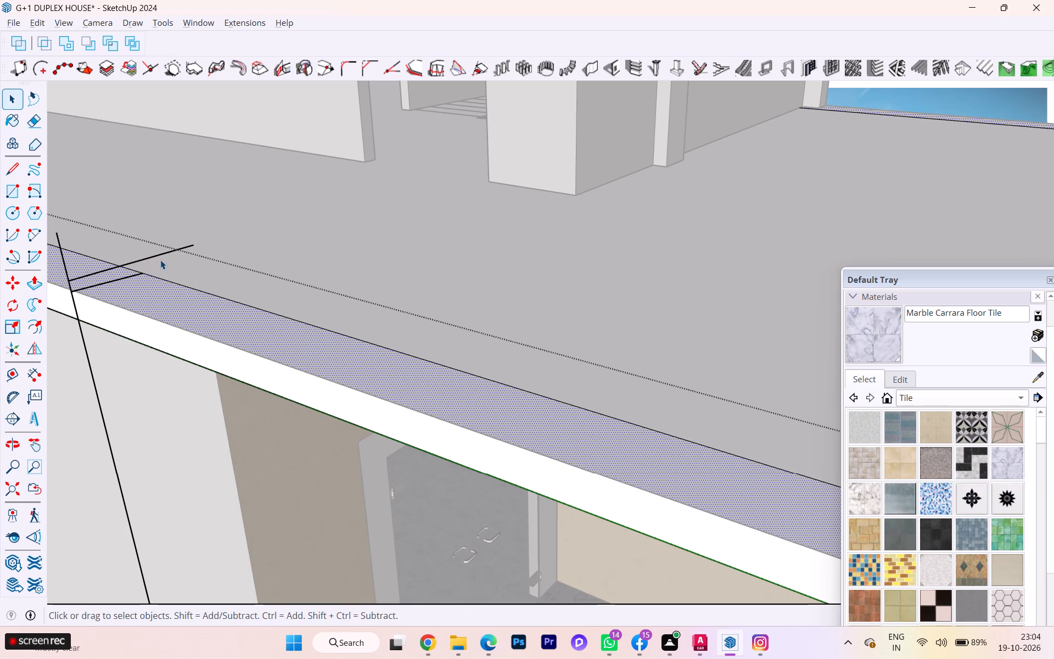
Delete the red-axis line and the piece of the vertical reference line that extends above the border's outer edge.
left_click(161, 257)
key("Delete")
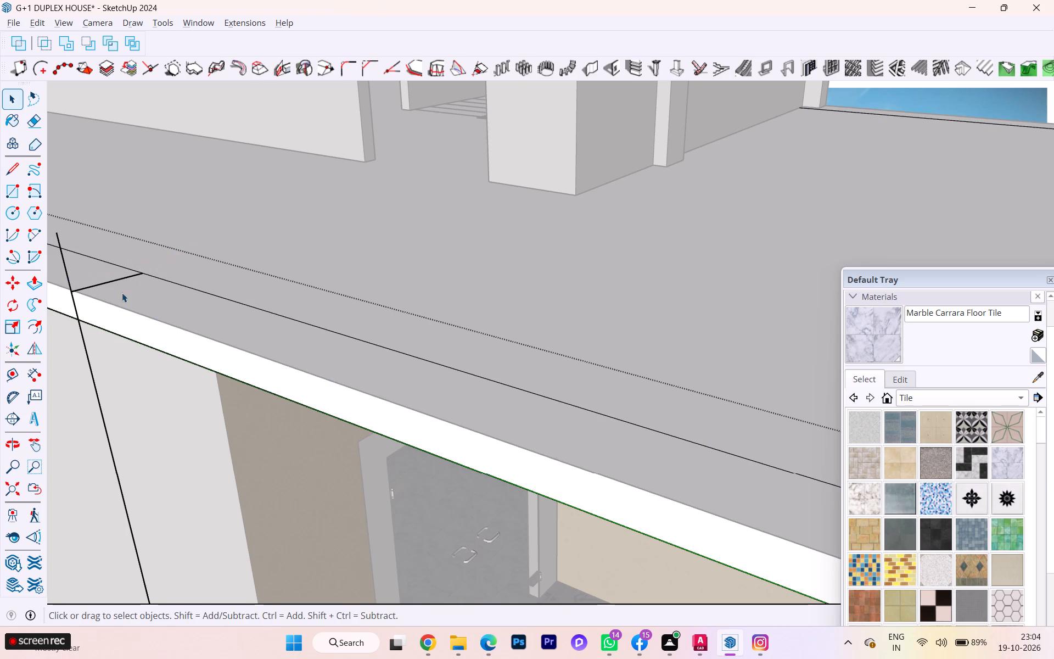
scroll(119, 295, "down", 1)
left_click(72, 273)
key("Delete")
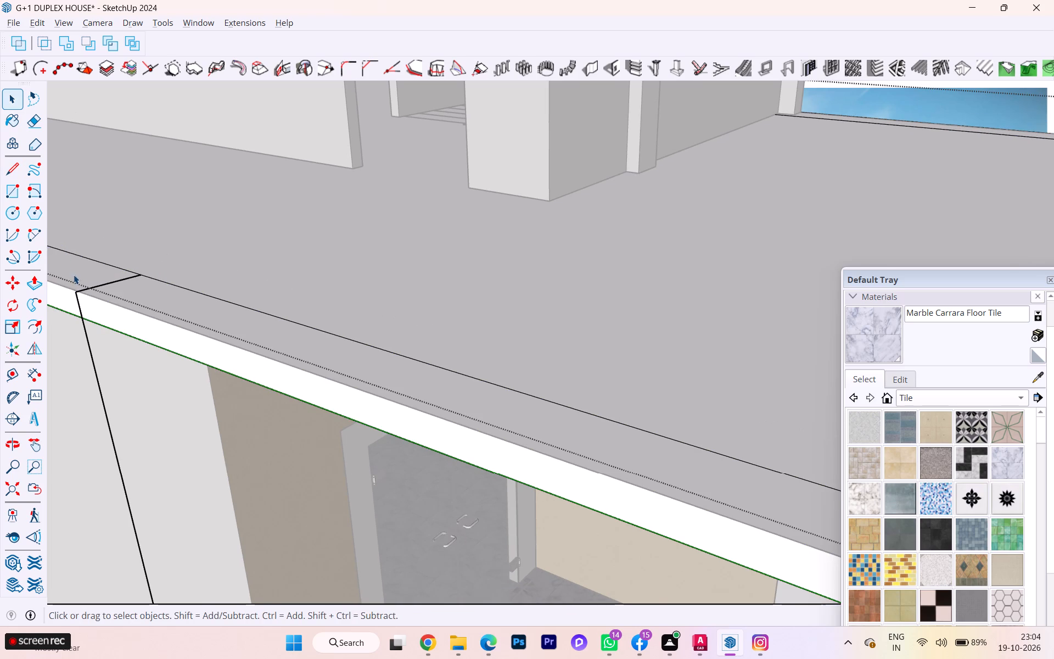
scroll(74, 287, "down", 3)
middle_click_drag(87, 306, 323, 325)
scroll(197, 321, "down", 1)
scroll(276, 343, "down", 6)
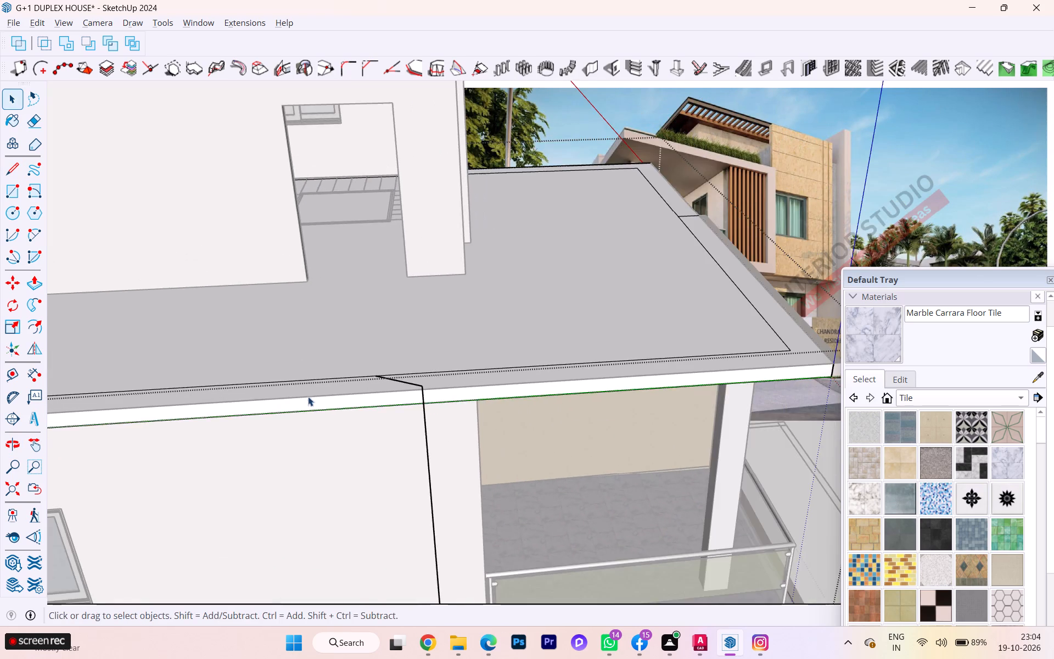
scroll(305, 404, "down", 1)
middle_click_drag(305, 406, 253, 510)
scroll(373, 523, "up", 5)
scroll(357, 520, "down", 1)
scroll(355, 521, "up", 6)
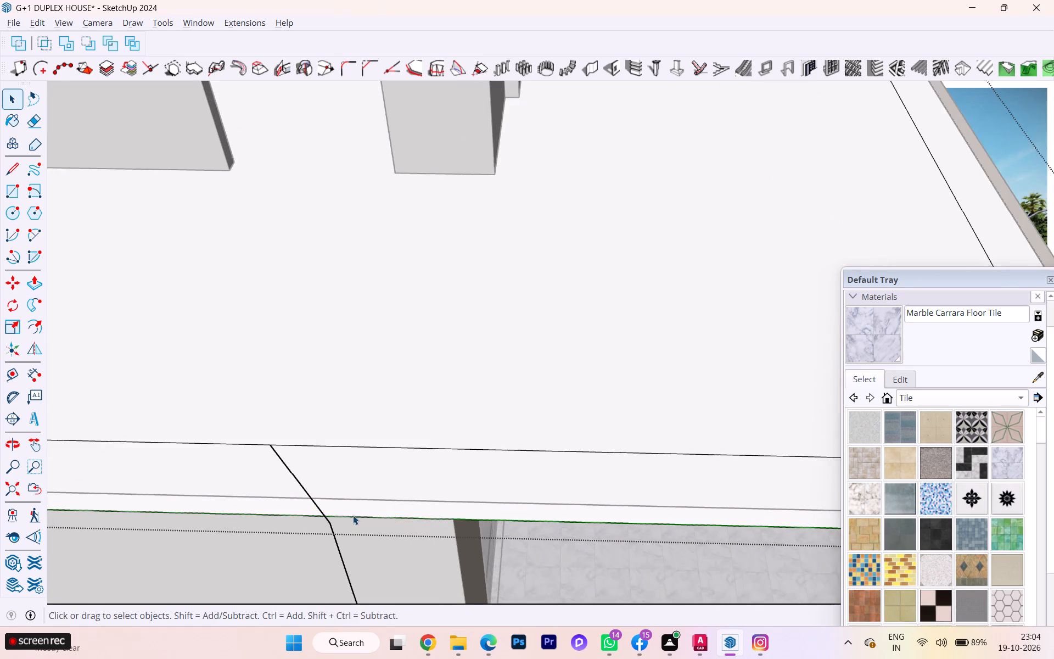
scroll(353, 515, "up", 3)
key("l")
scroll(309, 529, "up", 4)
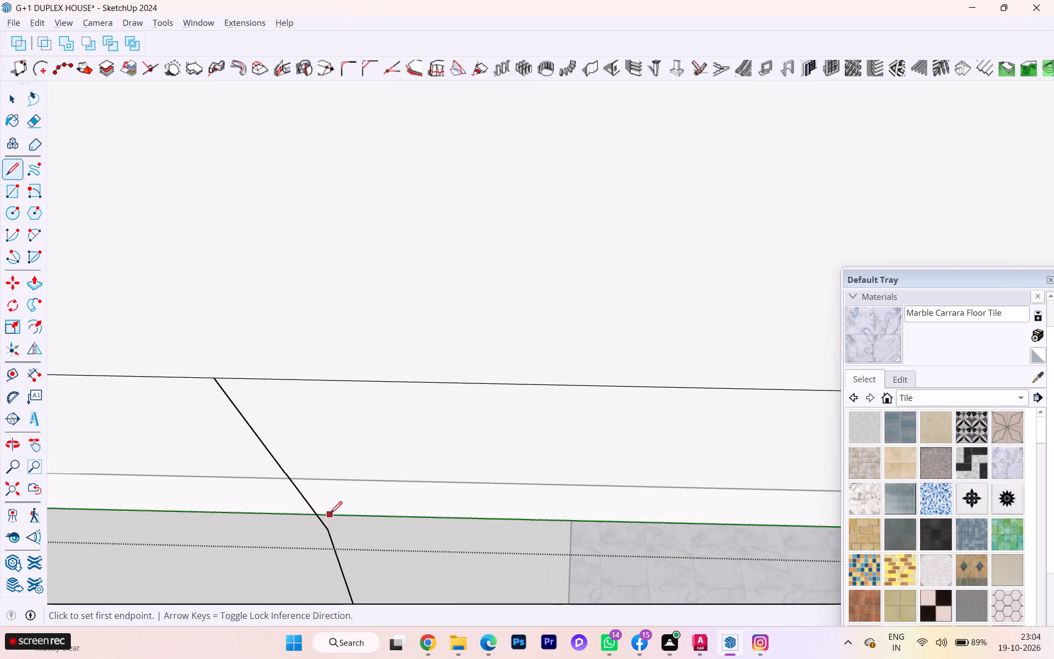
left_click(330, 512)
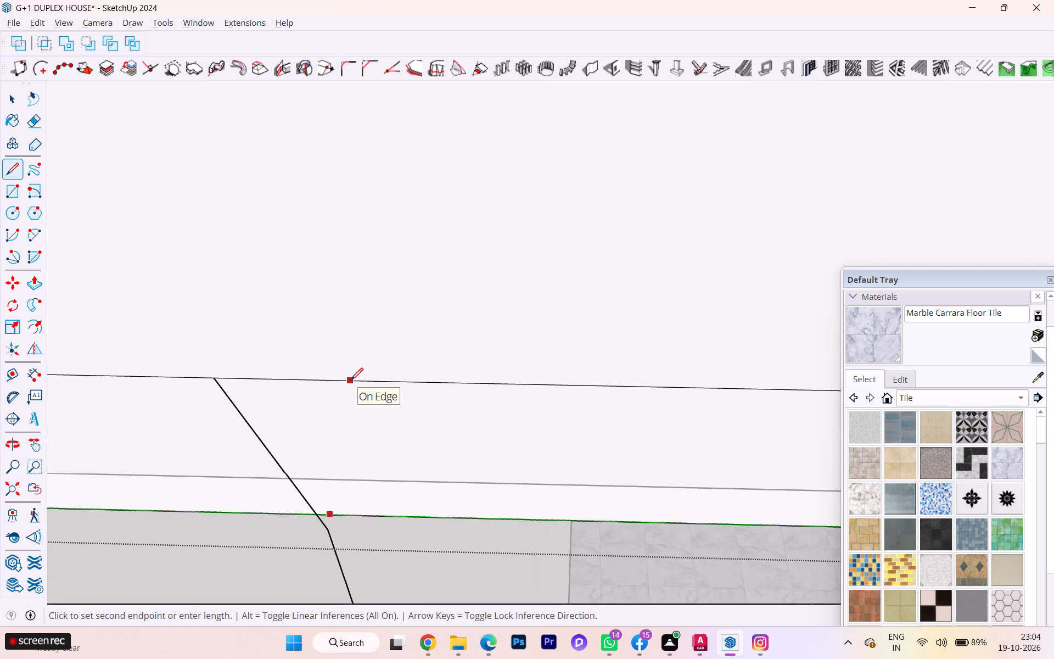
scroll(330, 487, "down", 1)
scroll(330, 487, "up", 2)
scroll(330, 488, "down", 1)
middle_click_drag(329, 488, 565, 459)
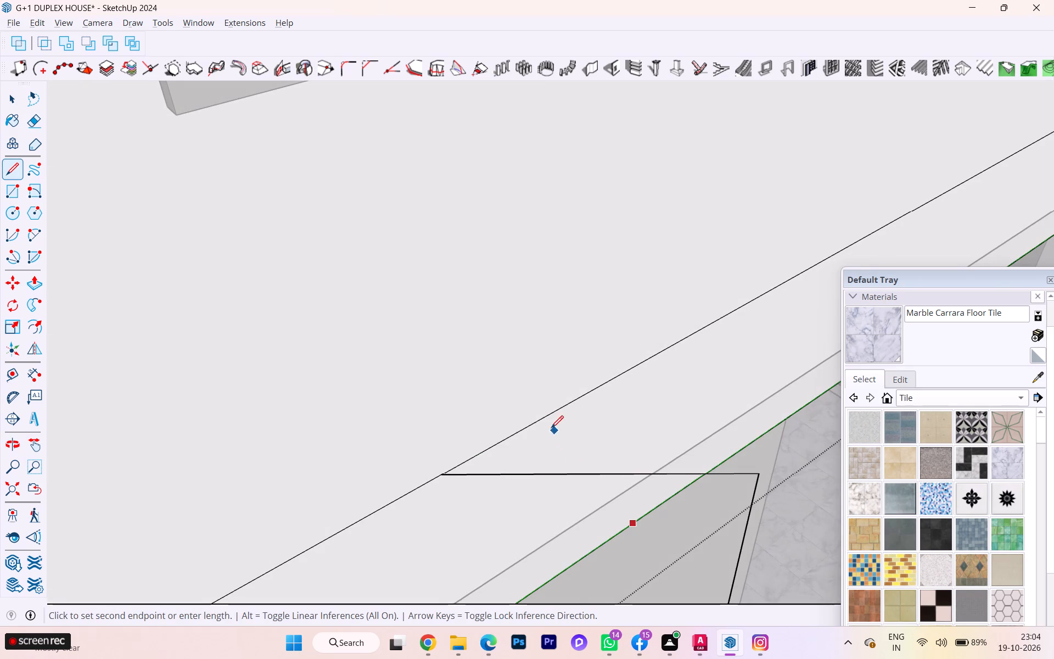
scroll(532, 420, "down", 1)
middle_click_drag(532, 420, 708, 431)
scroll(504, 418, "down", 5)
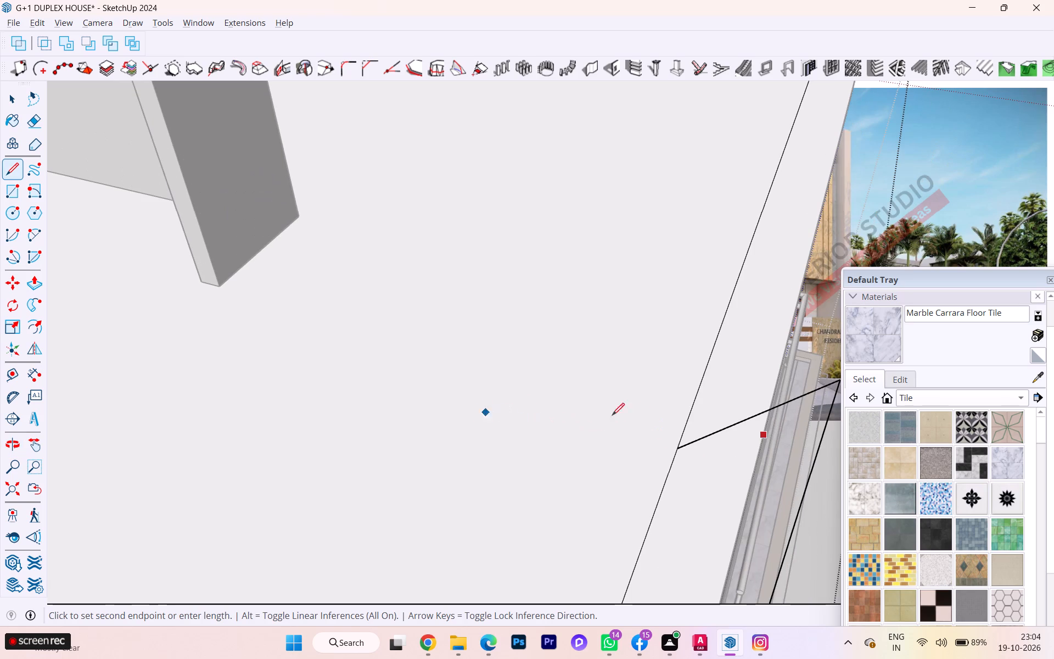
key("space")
Delete the slanted line at the side border and the vertical reference line beside the balcony opening.
scroll(250, 471, "down", 2)
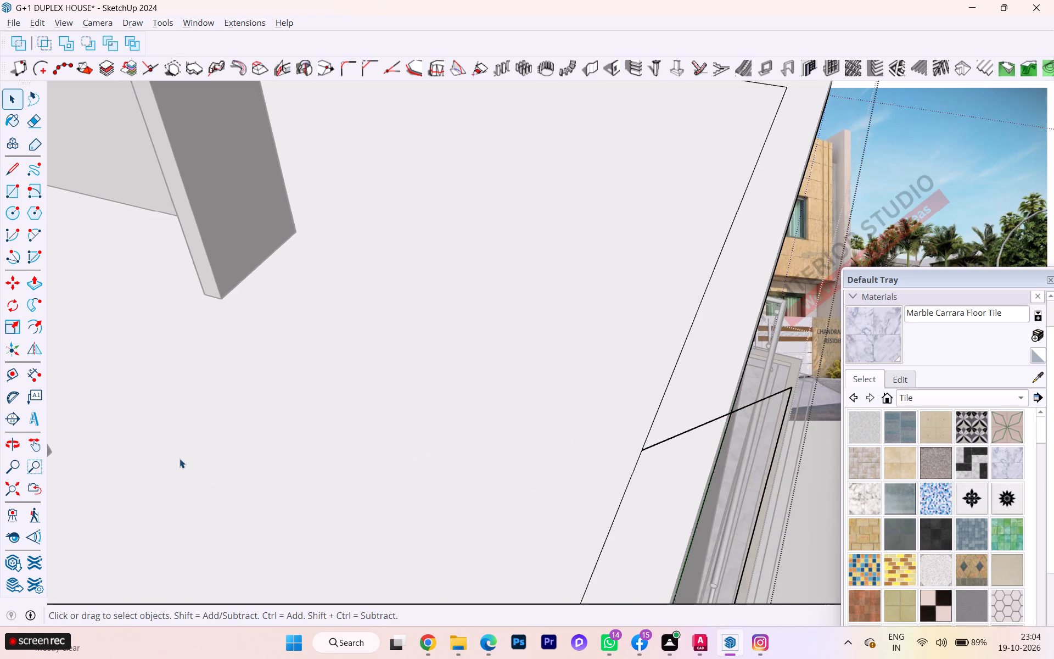
scroll(180, 459, "down", 1)
scroll(180, 456, "up", 1)
scroll(180, 456, "down", 1)
middle_click_drag(233, 453, 304, 342)
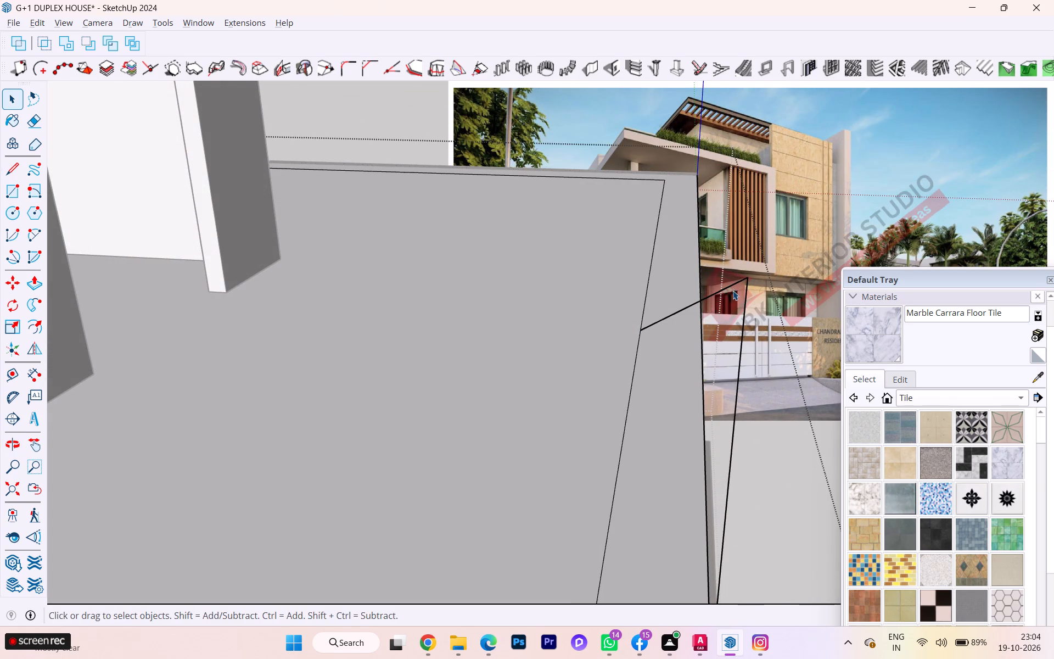
left_click(726, 288)
key("Delete")
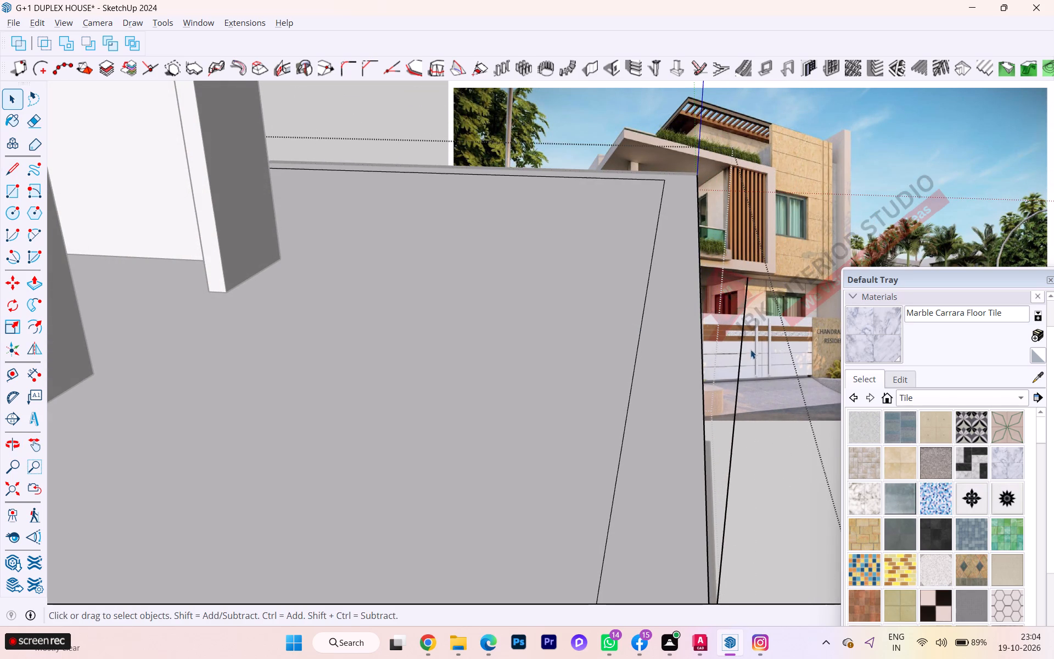
left_click(738, 365)
key("Delete")
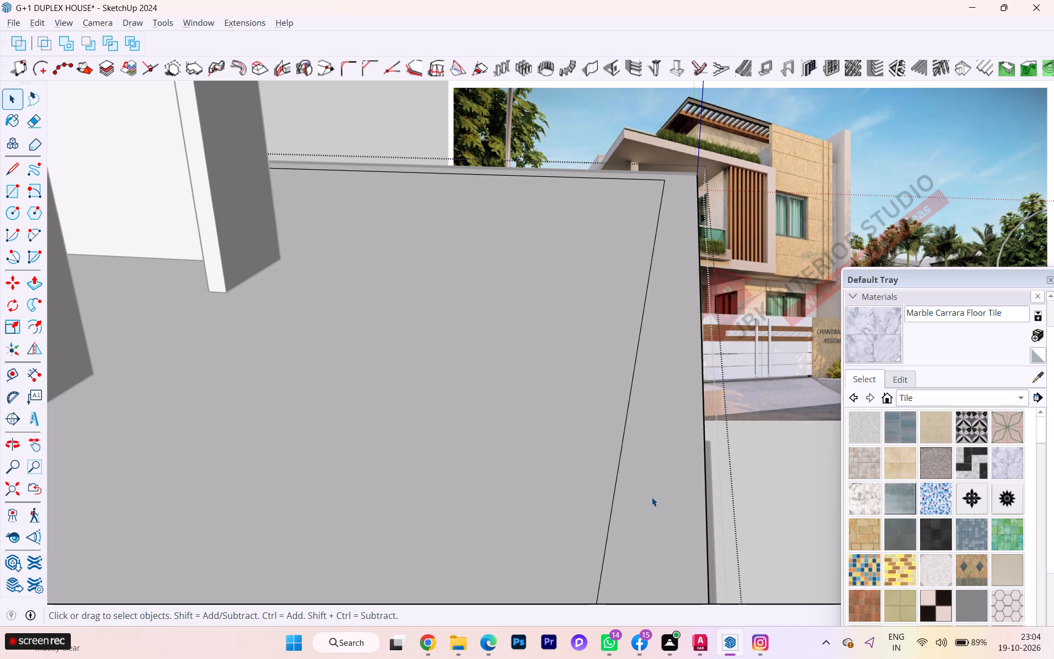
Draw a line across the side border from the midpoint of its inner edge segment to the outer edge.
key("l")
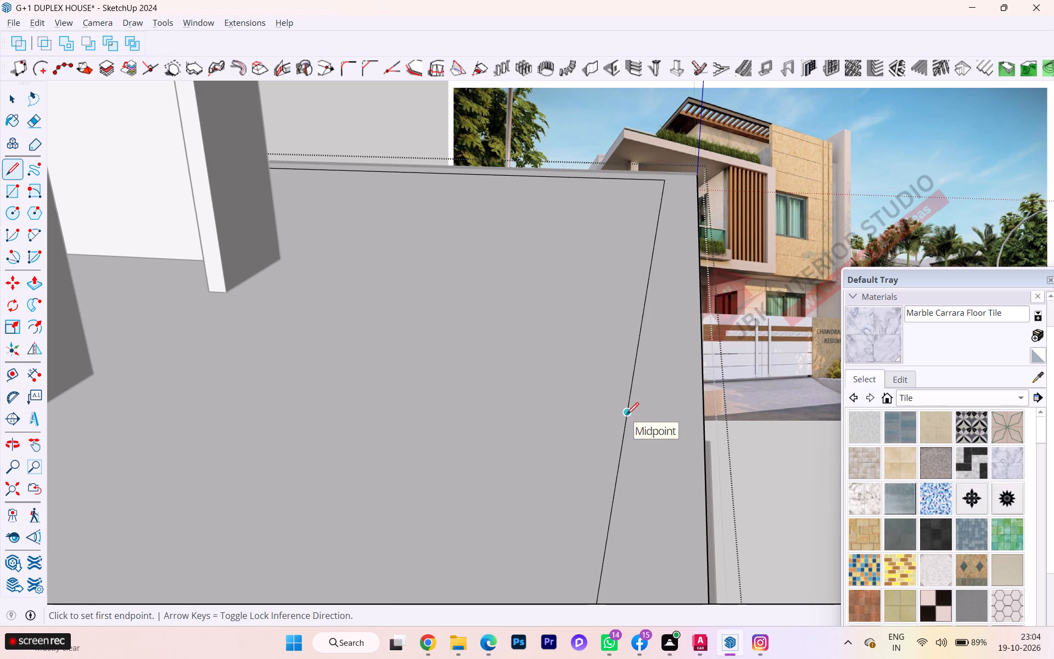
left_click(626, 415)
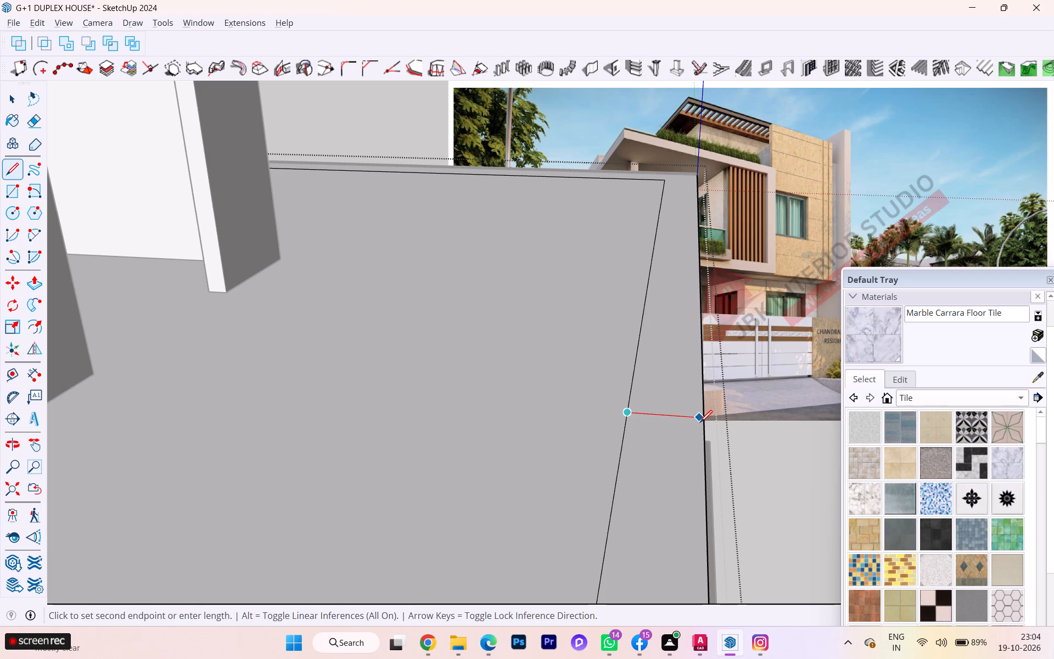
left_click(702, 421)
Draw a line across the side border close to the balcony opening's wall end, from the inner edge to the outer edge.
middle_click_drag(699, 425, 382, 440)
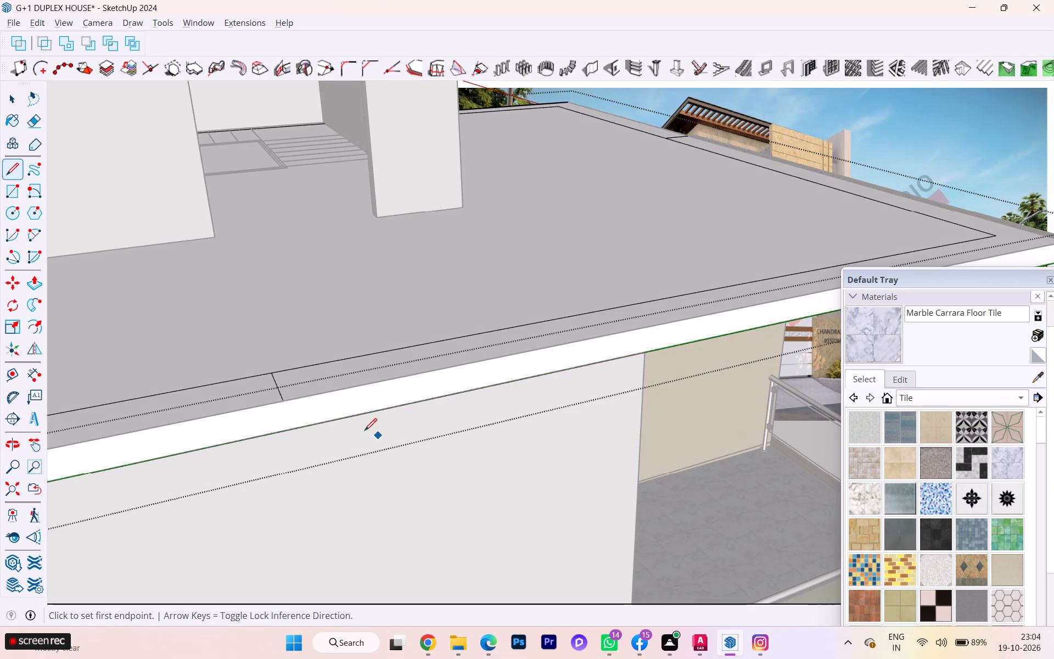
scroll(253, 395, "down", 2)
scroll(247, 401, "up", 1)
scroll(250, 406, "down", 4)
scroll(359, 428, "up", 1)
scroll(359, 428, "down", 1)
middle_click_drag(279, 455, 129, 480)
scroll(316, 415, "down", 2)
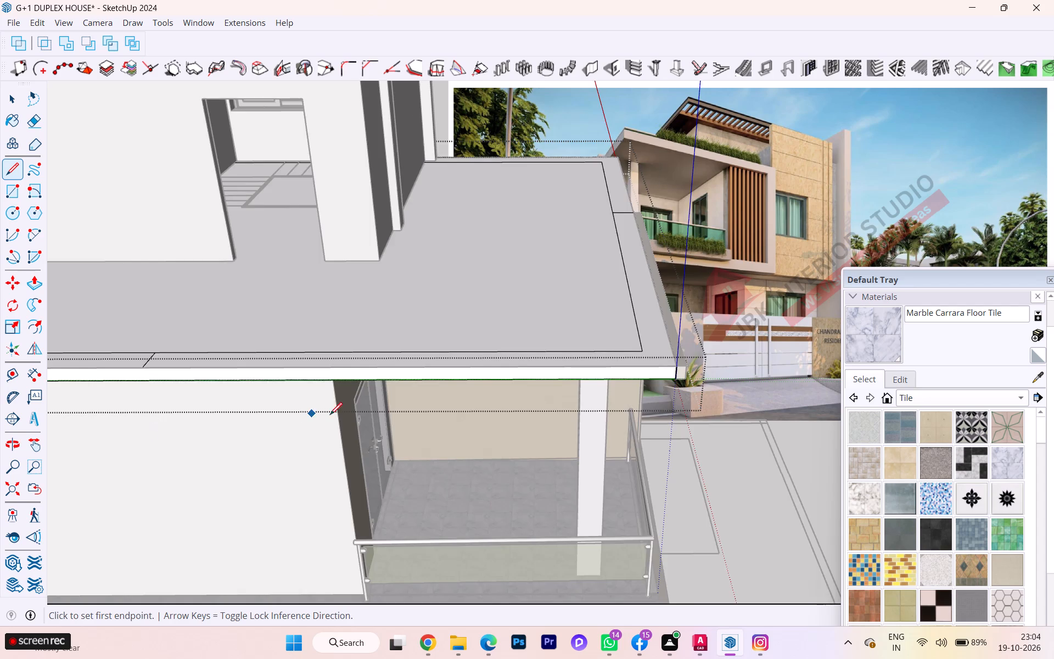
scroll(330, 415, "down", 5)
scroll(365, 414, "up", 1)
scroll(301, 373, "up", 9)
scroll(304, 376, "down", 2)
scroll(305, 377, "up", 2)
left_click(351, 383)
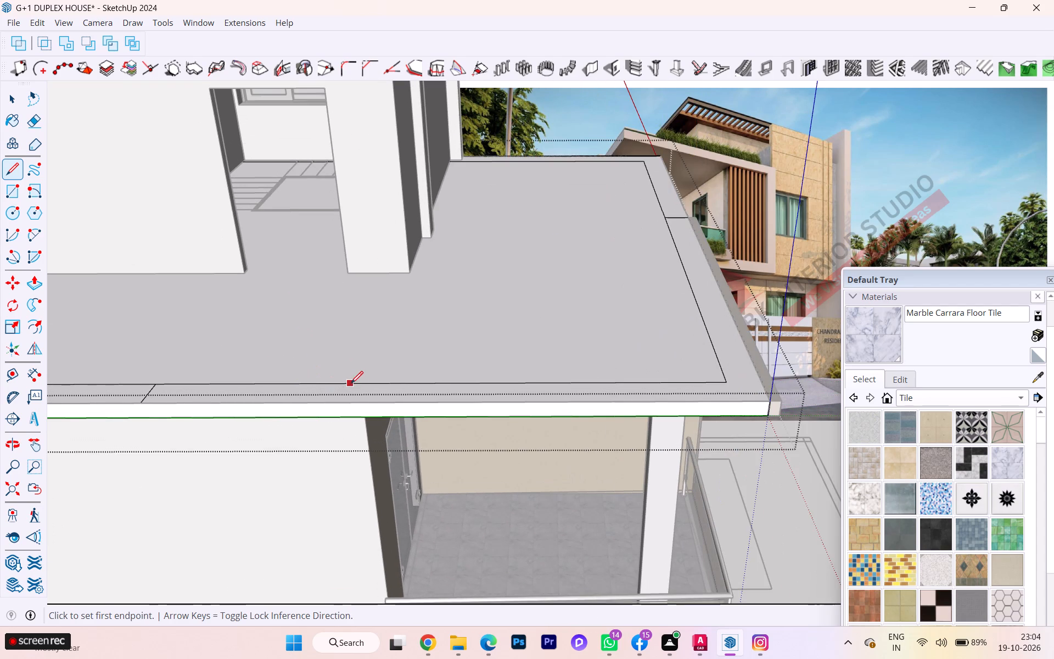
left_click(343, 408)
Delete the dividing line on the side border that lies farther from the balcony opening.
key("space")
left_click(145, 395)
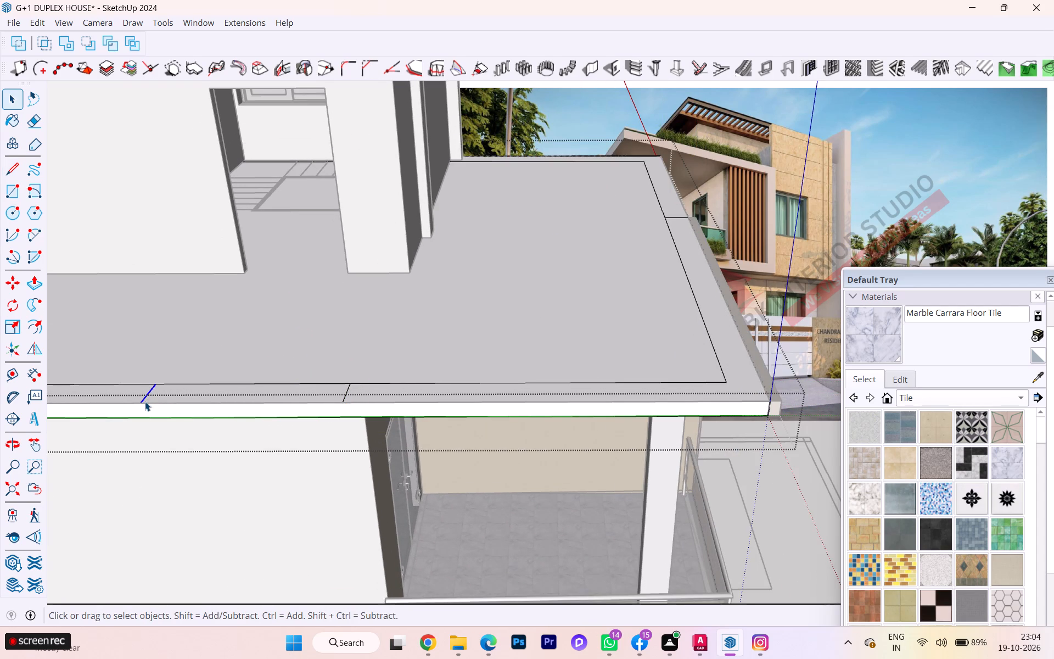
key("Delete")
Open the beige edge band below the balcony railing for editing and select its top face.
scroll(212, 392, "down", 2)
scroll(227, 388, "up", 1)
scroll(229, 387, "down", 4)
scroll(232, 356, "up", 1)
scroll(232, 356, "down", 5)
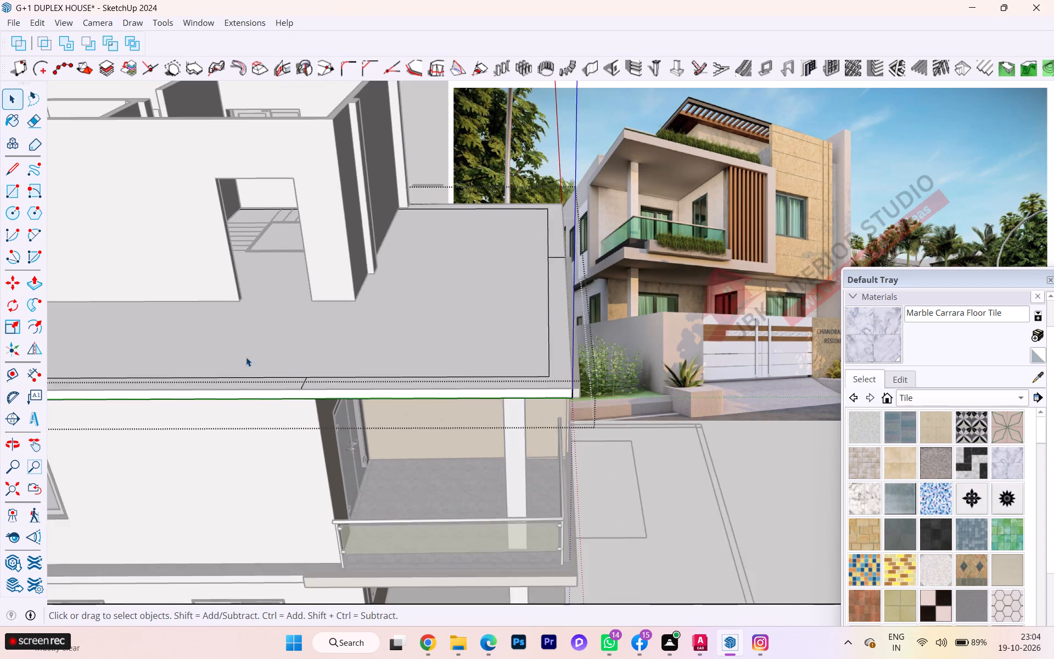
scroll(246, 357, "down", 5)
double_click(645, 495)
scroll(322, 503, "up", 5)
middle_click_drag(313, 481, 341, 533)
scroll(296, 535, "up", 4)
scroll(295, 534, "down", 1)
scroll(295, 534, "up", 6)
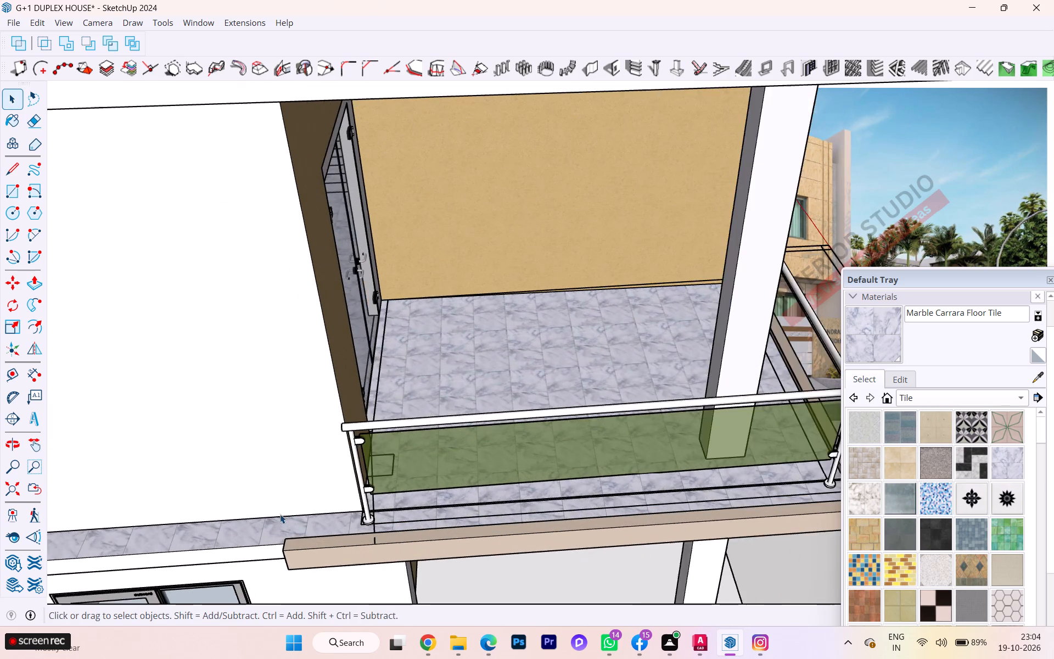
scroll(283, 517, "up", 2)
left_click(304, 547)
double_click(295, 548)
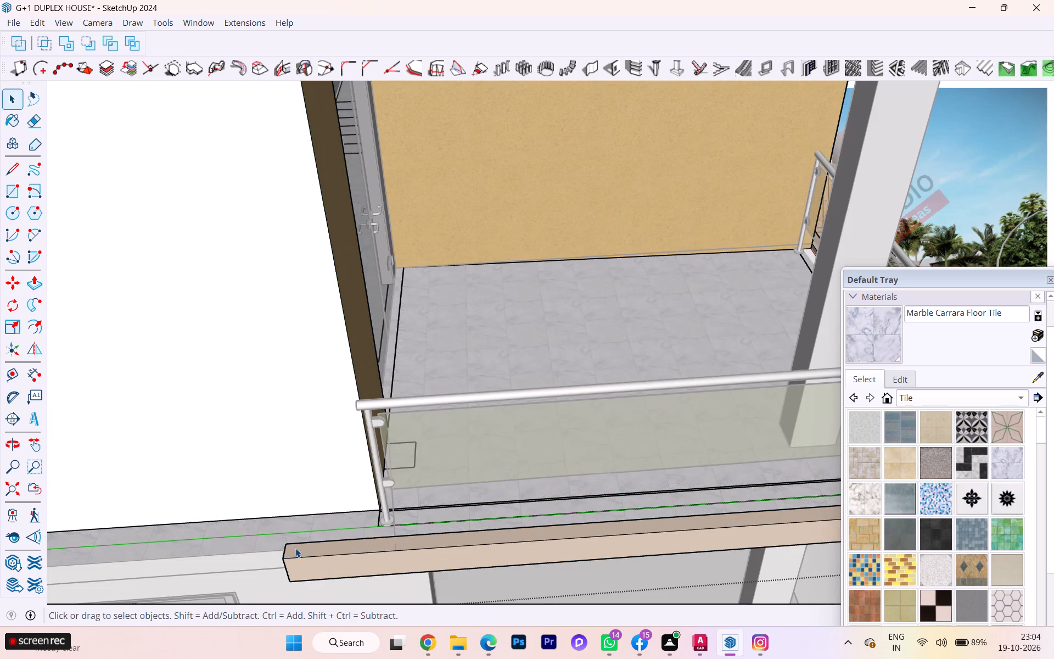
left_click(295, 551)
double_click(301, 551)
left_click(301, 551)
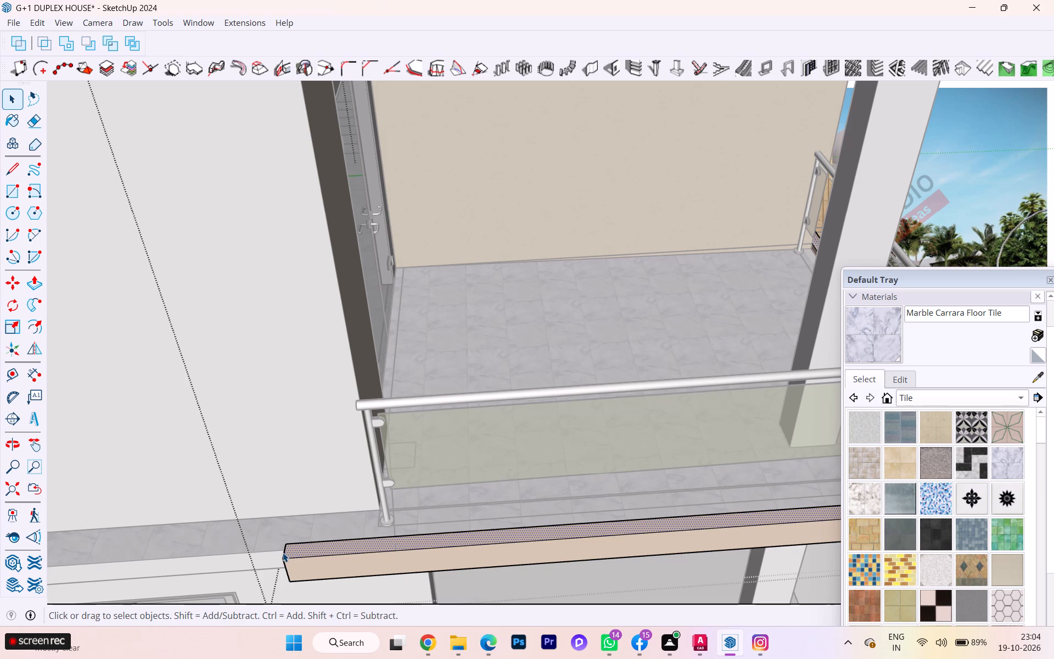
Draw a line across the top face of the balcony edge band near its wall-side end, marking off a small end piece.
scroll(286, 549, "up", 2)
scroll(286, 548, "down", 1)
middle_click_drag(292, 545, 336, 538)
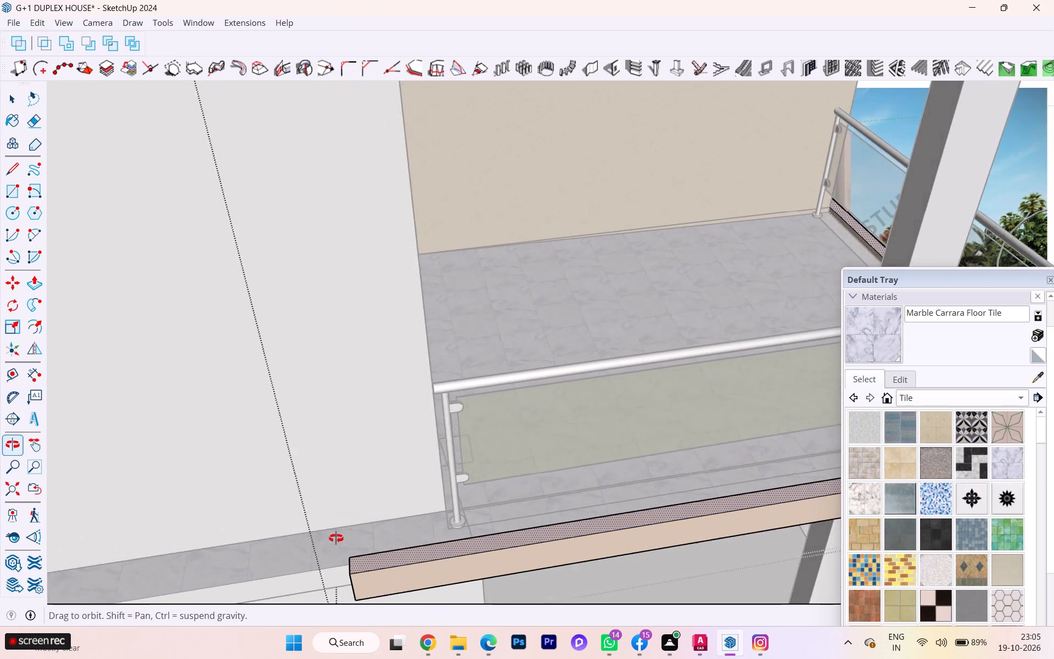
middle_click_drag(336, 538, 369, 531)
left_click_drag(369, 531, 386, 533)
left_click(393, 536)
scroll(434, 551, "up", 3)
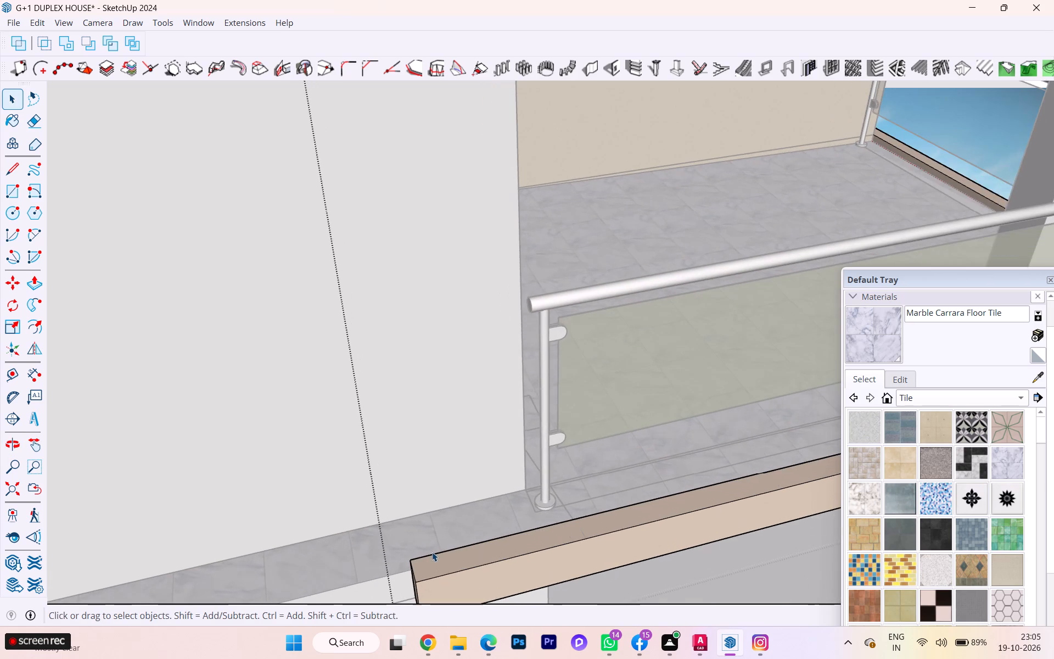
middle_click_drag(421, 554, 617, 561)
middle_click_drag(627, 565, 632, 591)
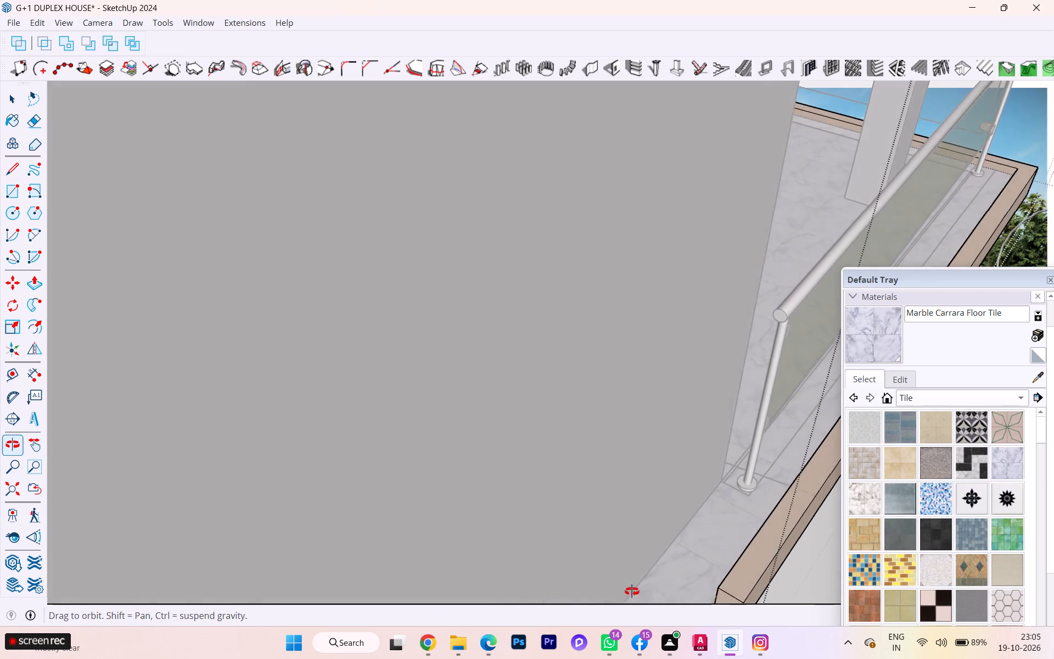
middle_click_drag(632, 591, 687, 605)
scroll(690, 605, "down", 2)
middle_click_drag(685, 590, 68, 605)
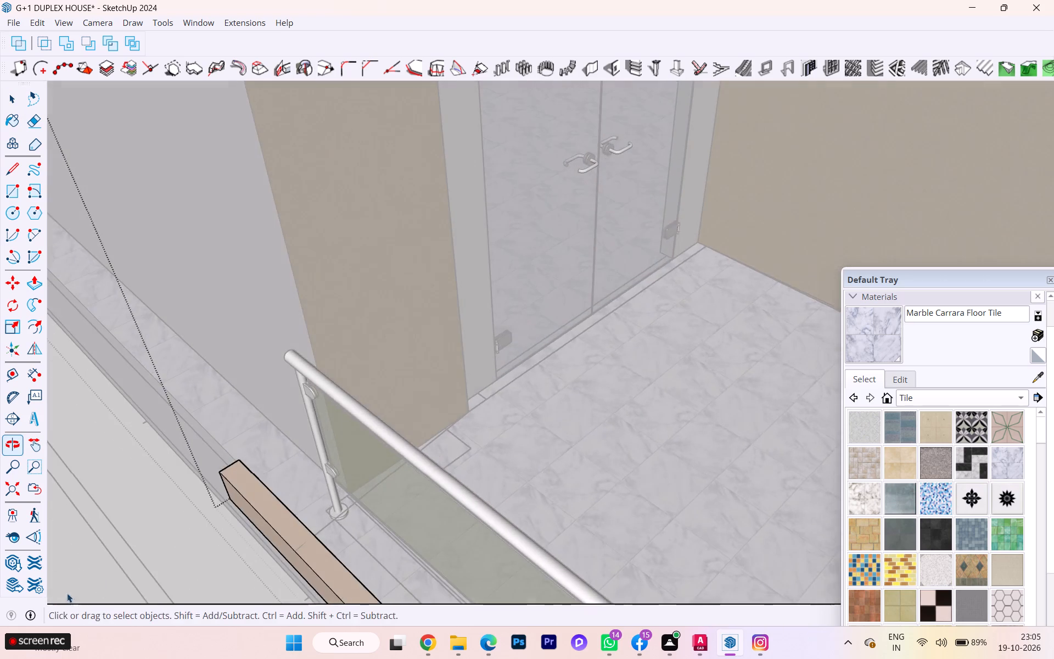
scroll(222, 558, "down", 1)
middle_click_drag(222, 557, 208, 545)
scroll(304, 509, "up", 2)
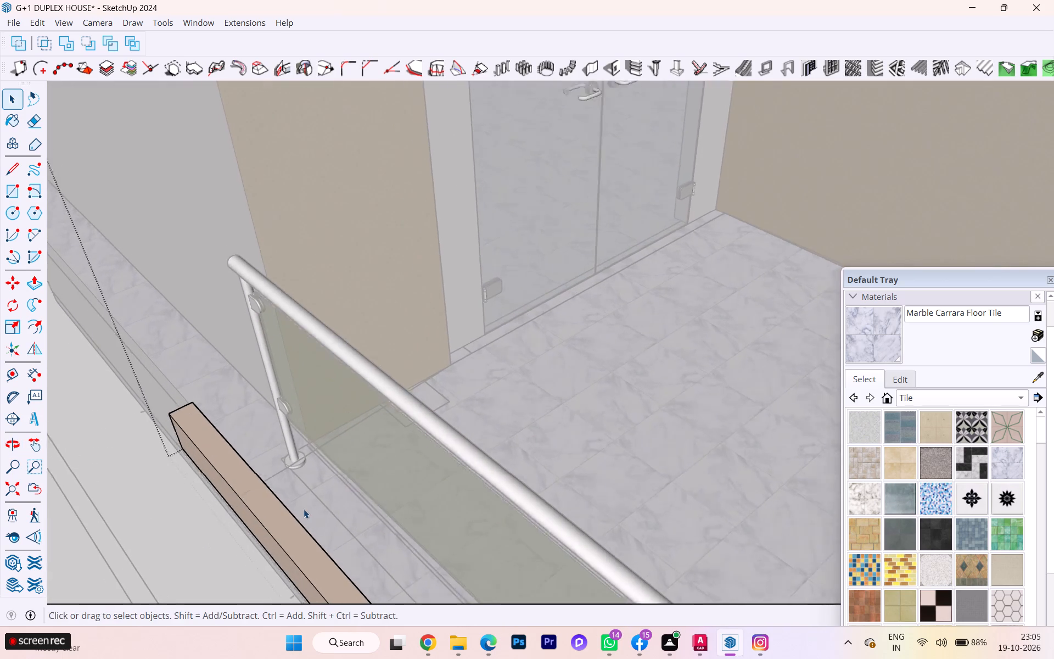
scroll(304, 509, "up", 2)
middle_click_drag(267, 501, 193, 521)
scroll(201, 404, "up", 6)
scroll(181, 379, "down", 1)
scroll(181, 379, "up", 2)
scroll(181, 379, "down", 1)
scroll(181, 379, "up", 1)
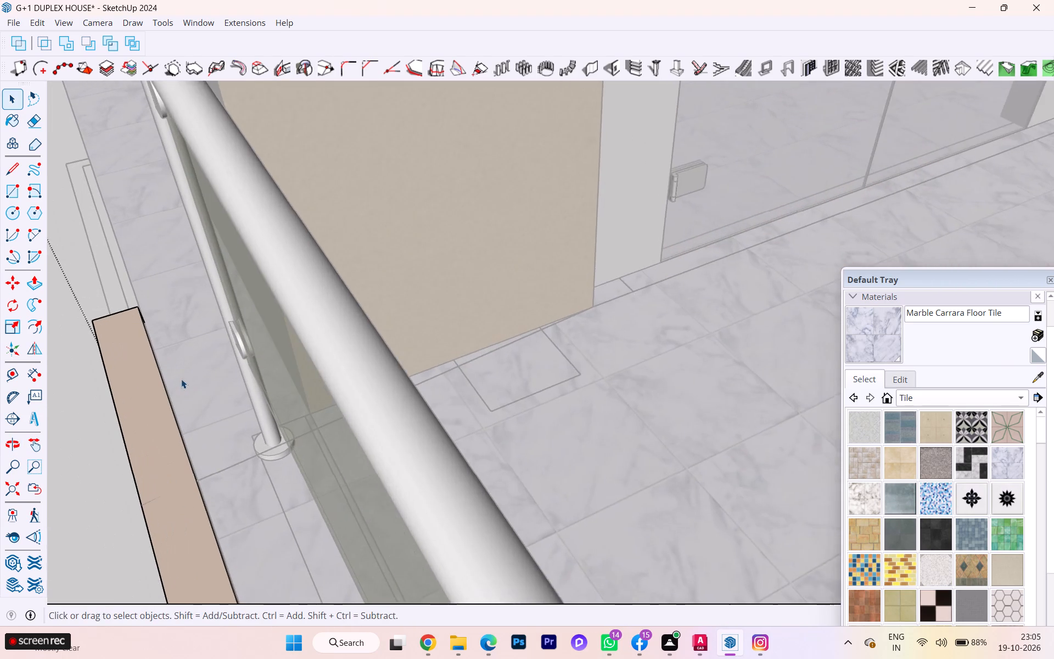
scroll(164, 389, "down", 1)
middle_click_drag(165, 388, 148, 384)
scroll(150, 371, "up", 2)
middle_click_drag(153, 358, 211, 362)
left_click_drag(209, 362, 182, 383)
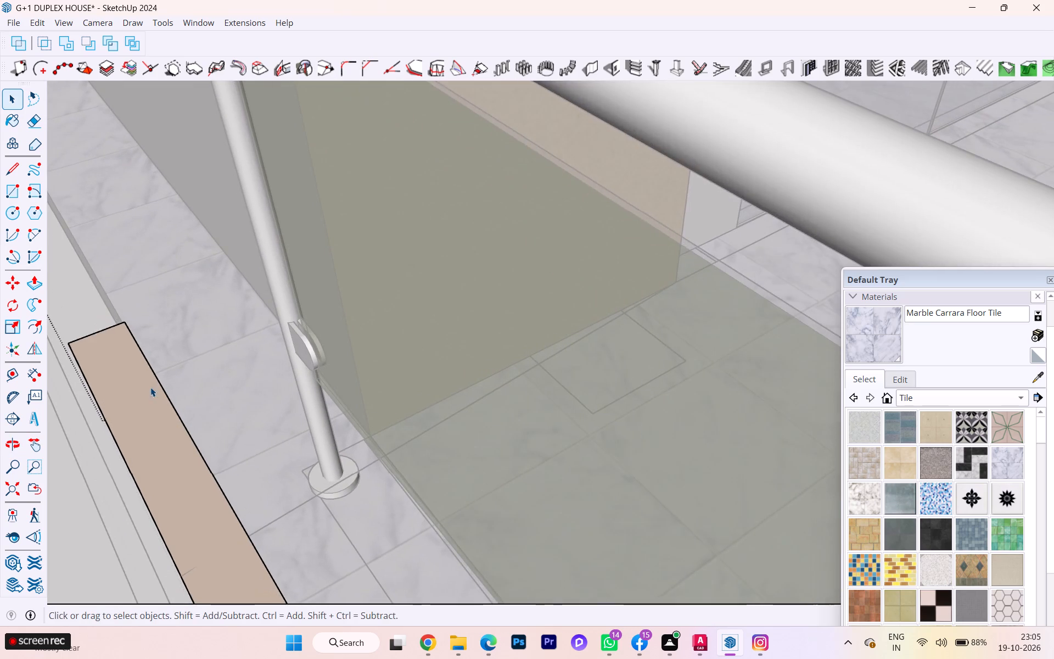
scroll(149, 390, "down", 2)
left_click(129, 406)
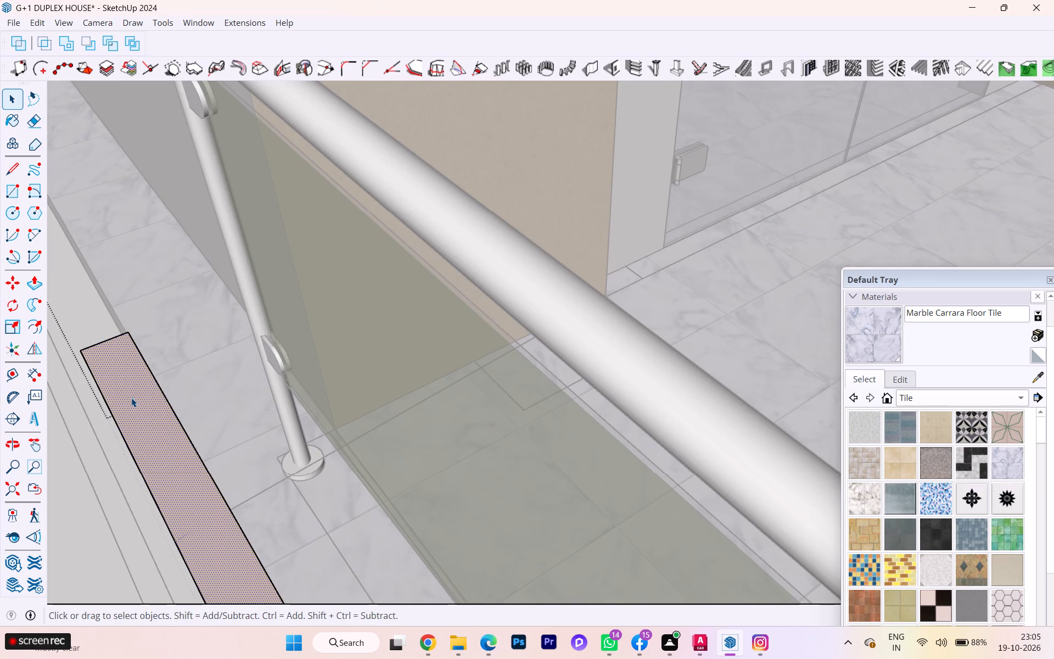
key("l")
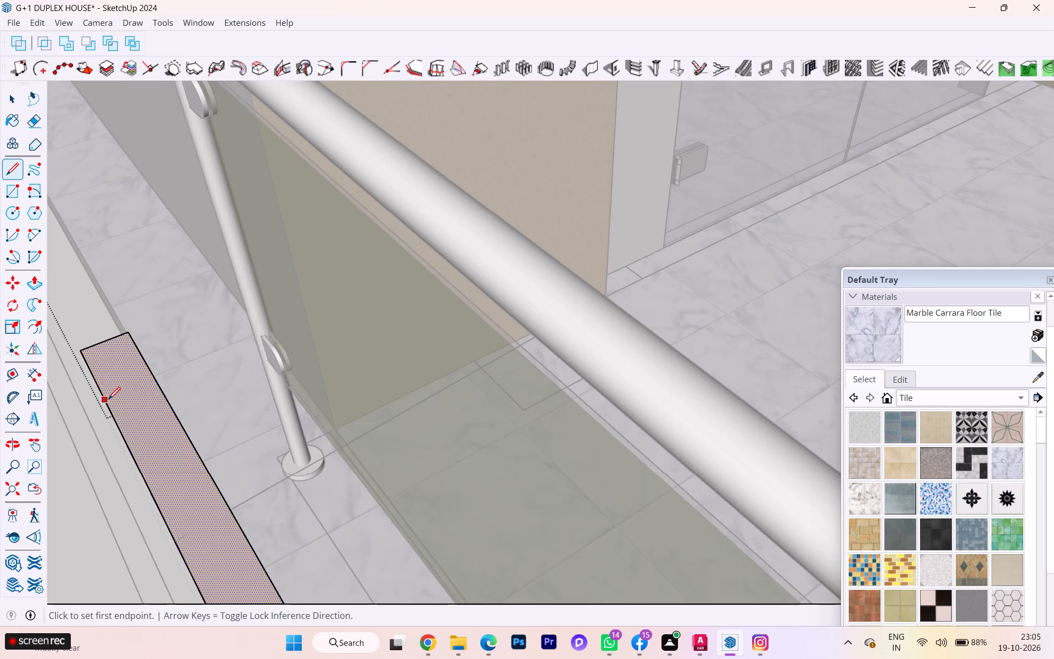
left_click(108, 396)
left_click(152, 378)
key("space")
Push/Pull the small end piece of the band's top face up to the roof slab's top level as a post.
left_click(129, 376)
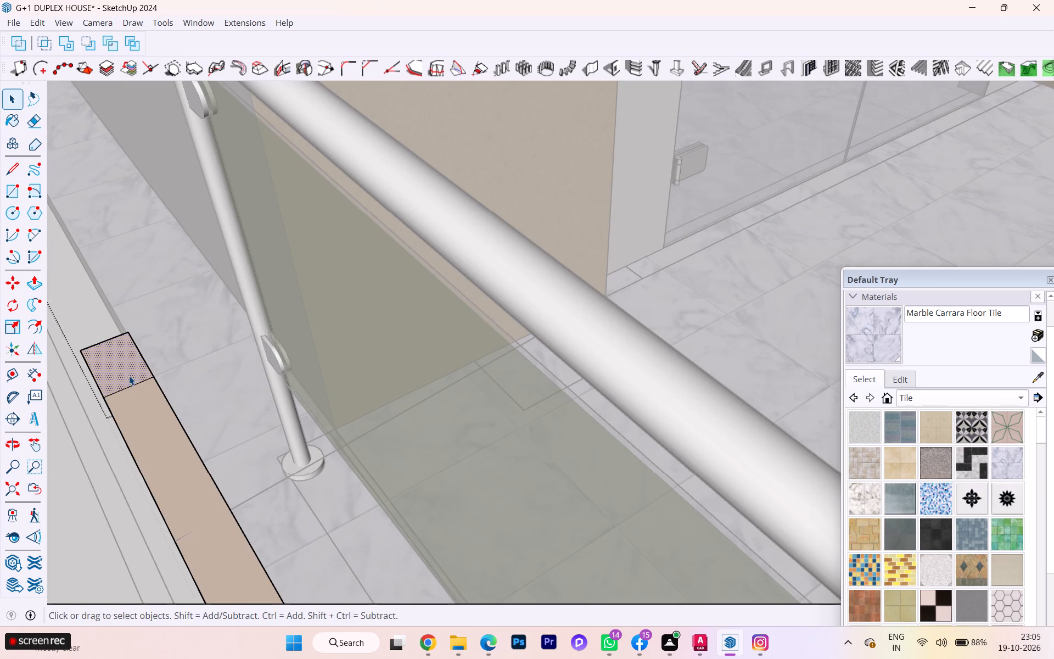
key("p")
left_click(129, 376)
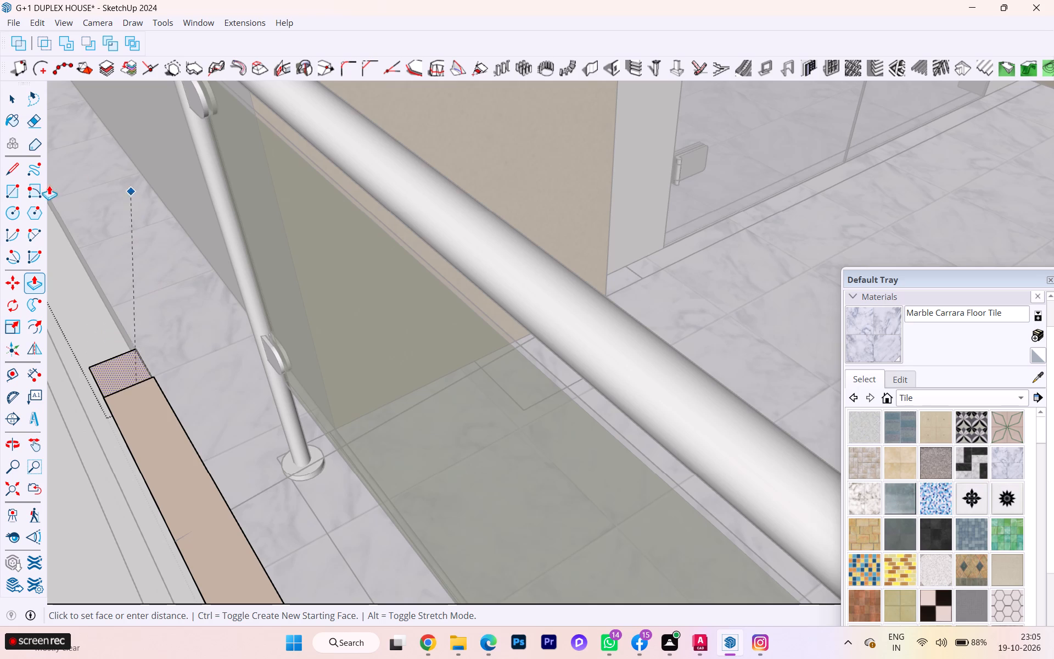
scroll(135, 289, "down", 6)
scroll(161, 336, "up", 3)
scroll(177, 364, "down", 7)
scroll(178, 379, "up", 1)
scroll(178, 380, "down", 2)
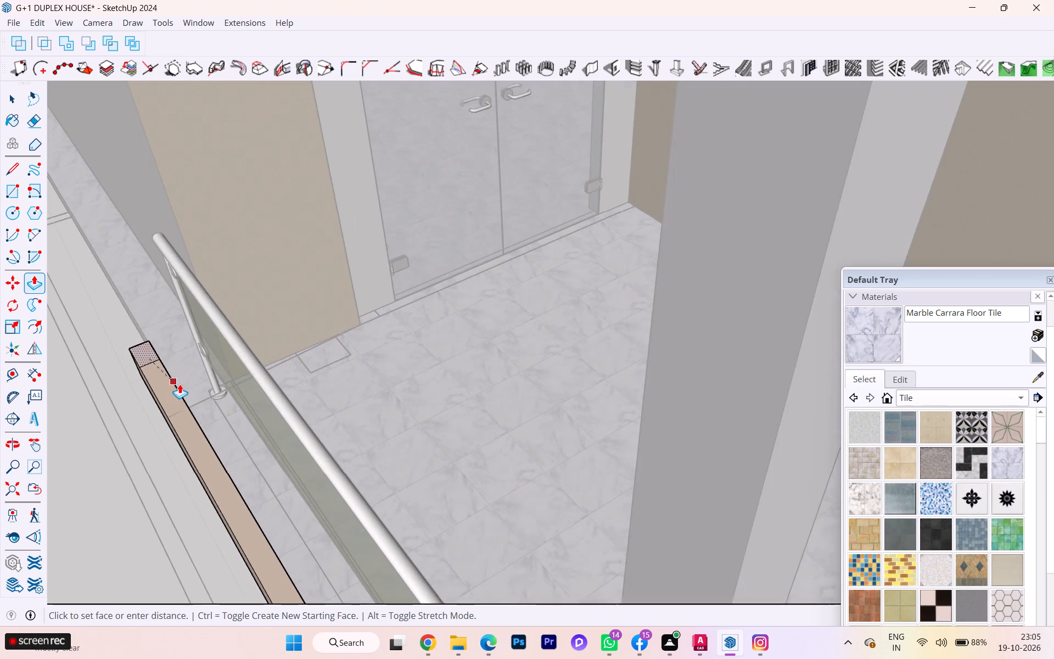
scroll(180, 384, "down", 2)
scroll(184, 387, "up", 2)
scroll(186, 389, "down", 2)
scroll(192, 395, "up", 3)
scroll(192, 395, "down", 3)
scroll(192, 395, "up", 1)
scroll(206, 397, "down", 1)
scroll(206, 397, "up", 2)
scroll(206, 397, "down", 2)
scroll(206, 397, "up", 3)
scroll(206, 397, "down", 8)
scroll(215, 396, "up", 1)
scroll(215, 396, "down", 3)
scroll(215, 396, "up", 1)
scroll(215, 396, "down", 2)
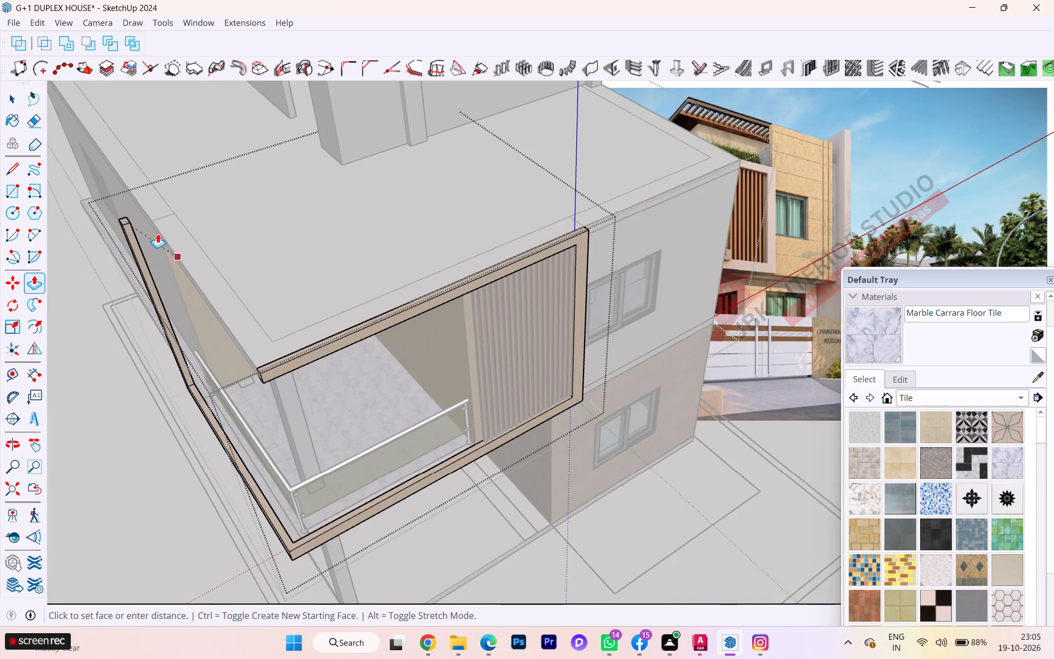
scroll(133, 193, "up", 6)
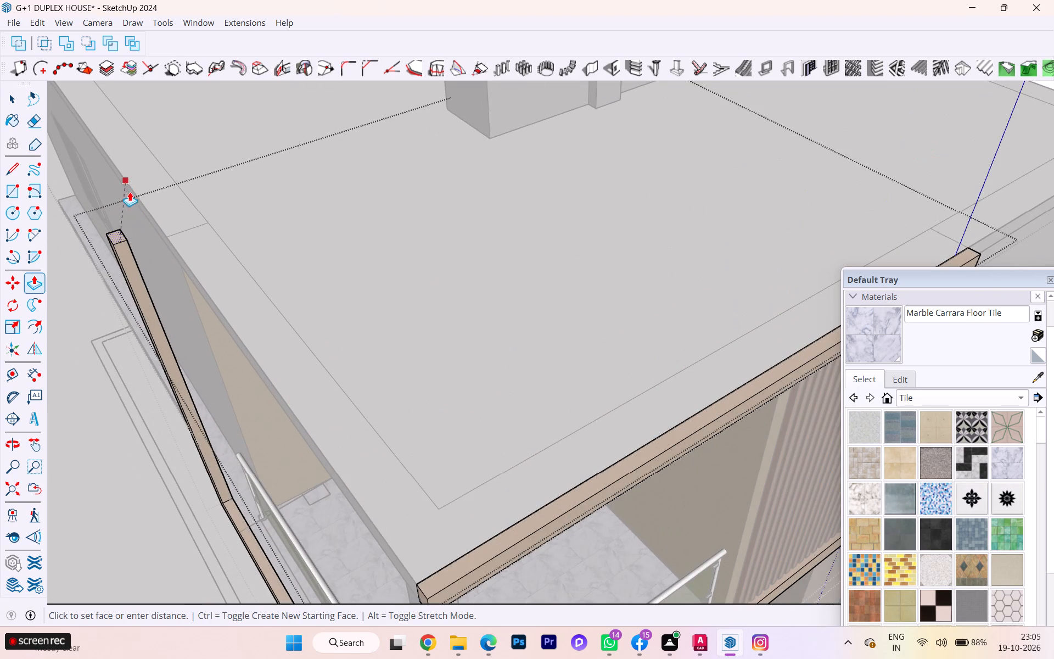
scroll(144, 230, "down", 1)
middle_click_drag(144, 230, 315, 211)
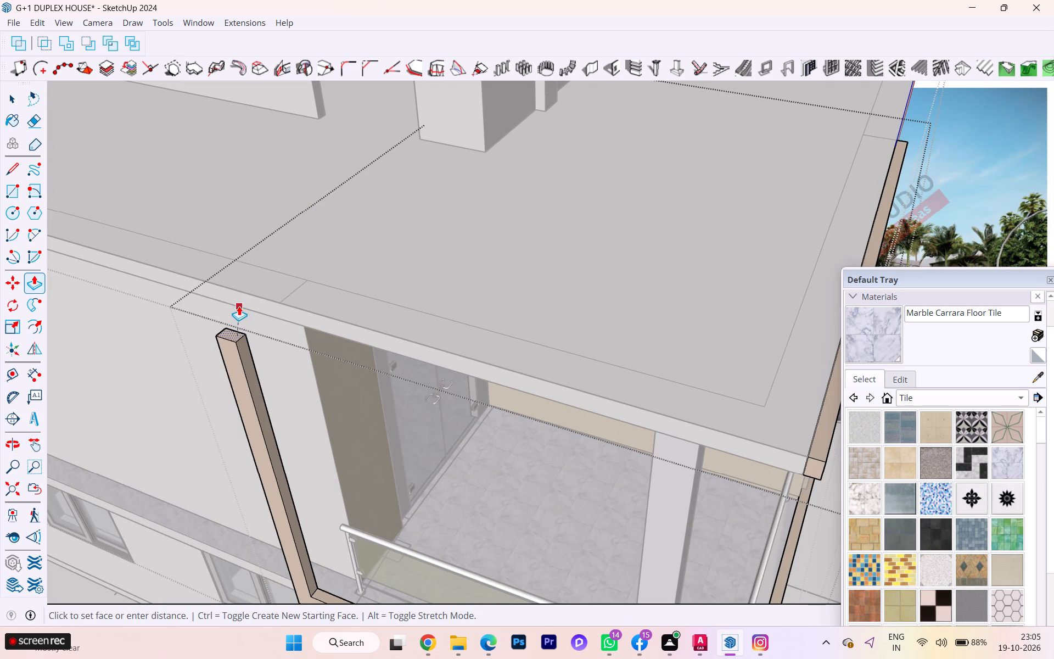
left_click(230, 290)
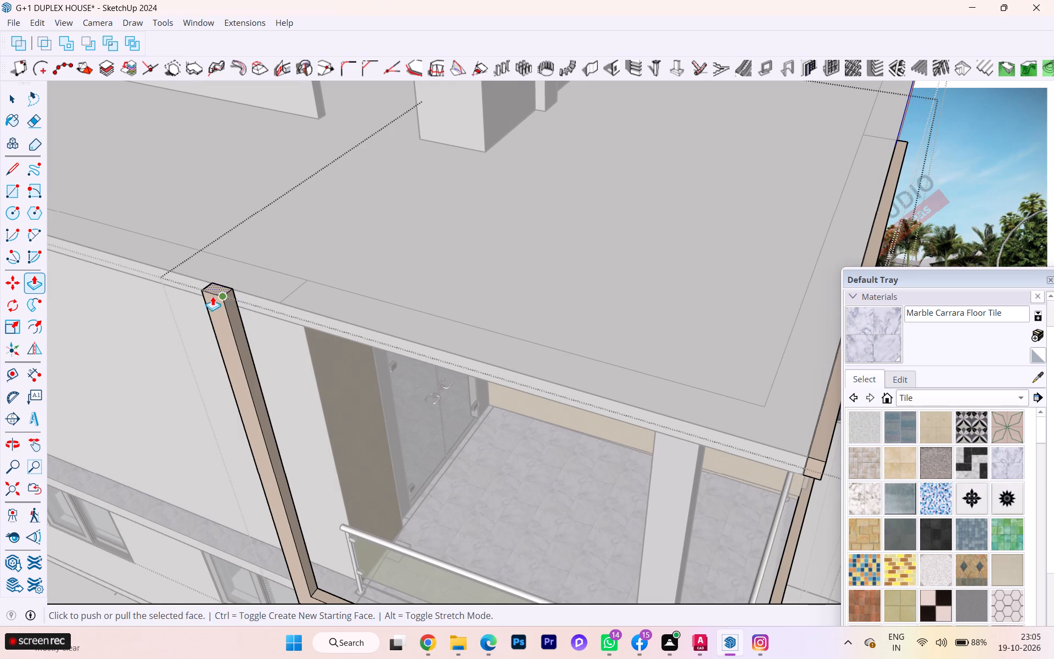
Push/Pull the end face of the roof-level band at the balcony's outer corner outward by 4.
scroll(210, 295, "down", 1)
middle_click_drag(206, 293, 266, 281)
scroll(192, 265, "down", 5)
scroll(102, 281, "down", 3)
scroll(94, 288, "up", 1)
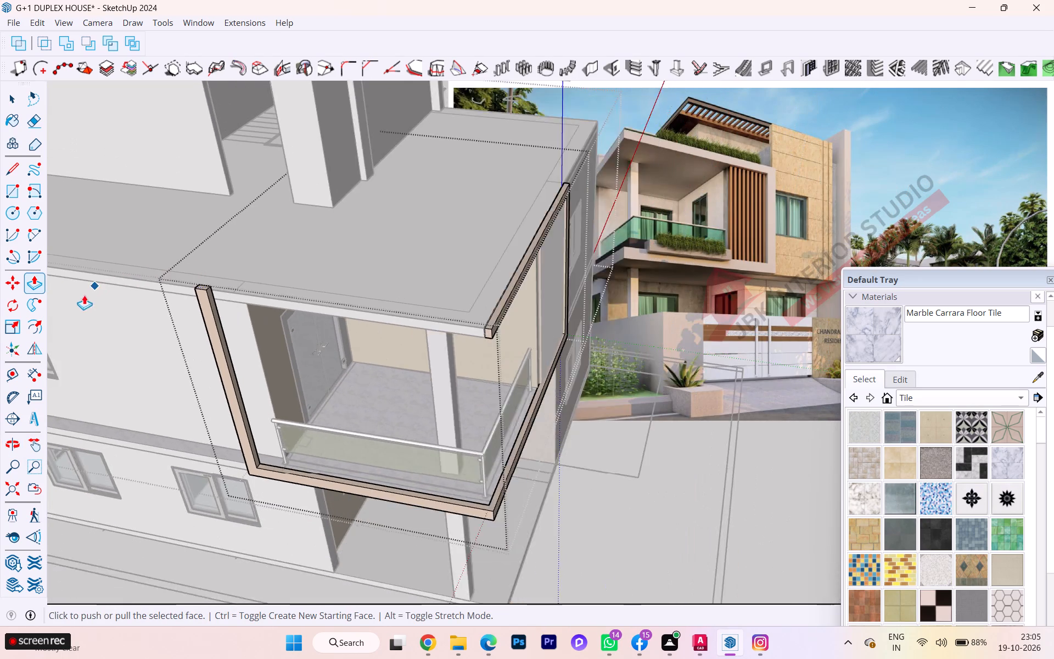
scroll(78, 303, "down", 5)
scroll(190, 318, "up", 1)
scroll(190, 318, "down", 5)
scroll(190, 317, "up", 6)
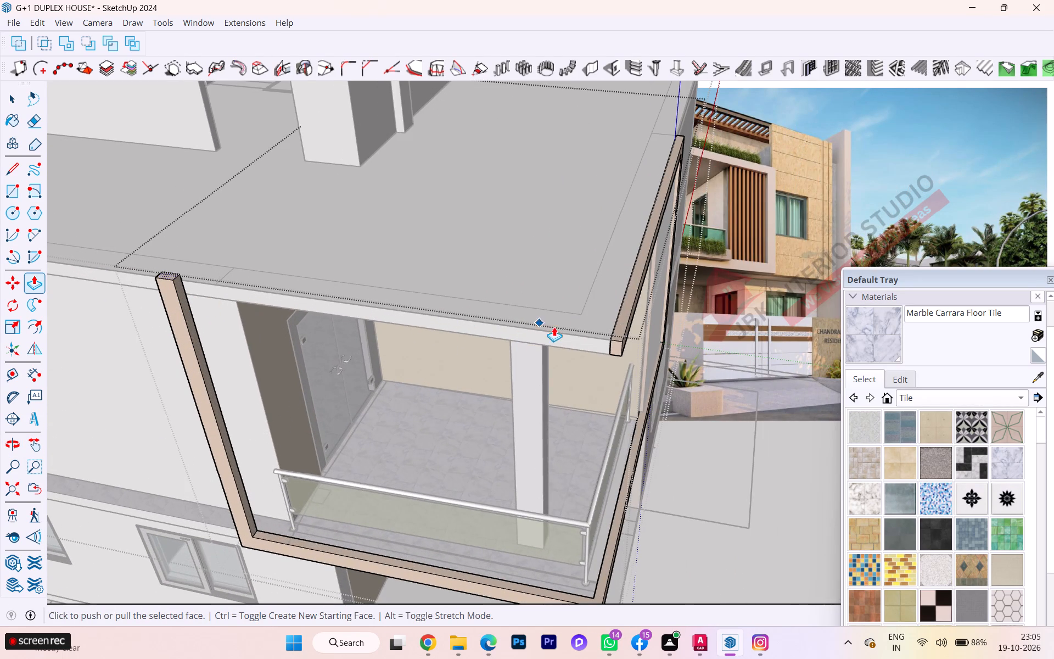
scroll(546, 329, "down", 1)
scroll(574, 335, "up", 1)
scroll(575, 335, "down", 1)
scroll(581, 336, "up", 2)
scroll(624, 348, "up", 3)
key("space")
scroll(612, 350, "up", 4)
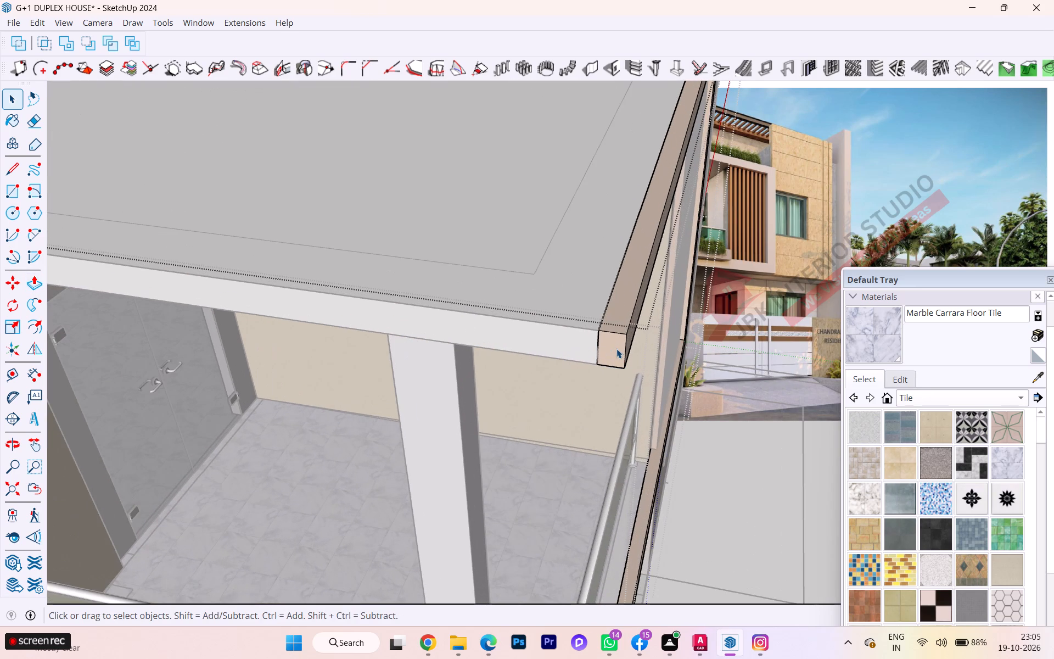
left_click(616, 349)
key("p")
left_click(616, 349)
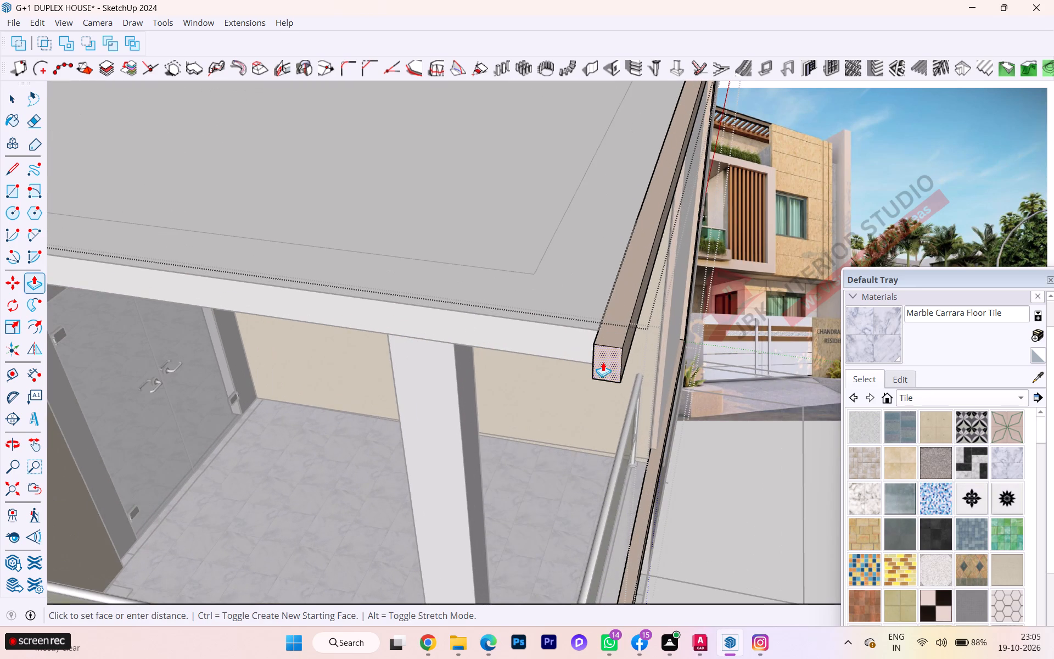
key("4")
key("Return")
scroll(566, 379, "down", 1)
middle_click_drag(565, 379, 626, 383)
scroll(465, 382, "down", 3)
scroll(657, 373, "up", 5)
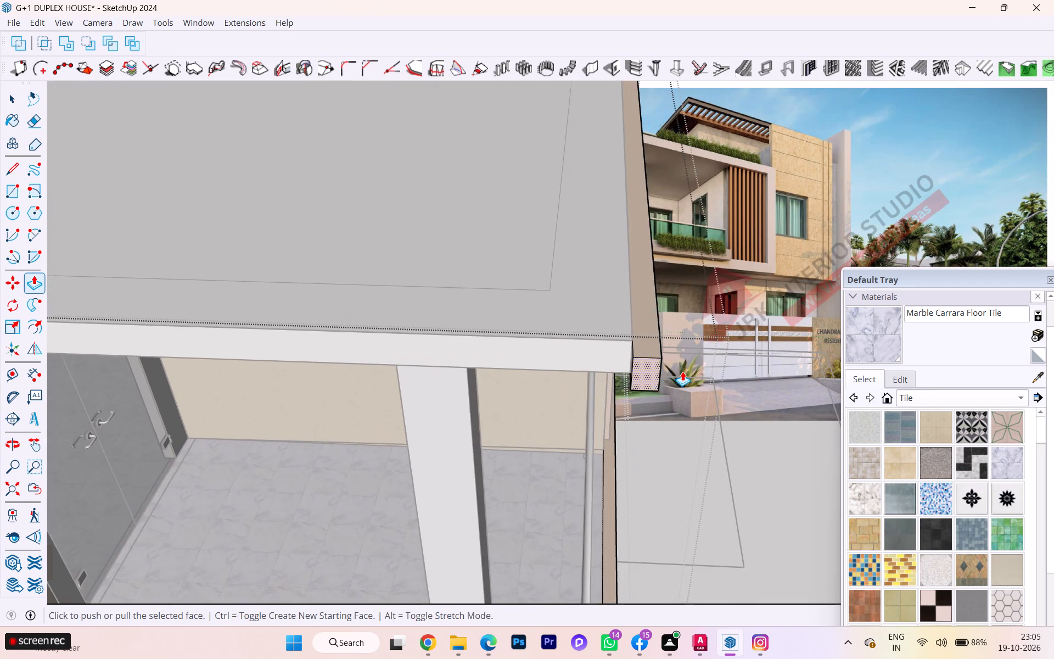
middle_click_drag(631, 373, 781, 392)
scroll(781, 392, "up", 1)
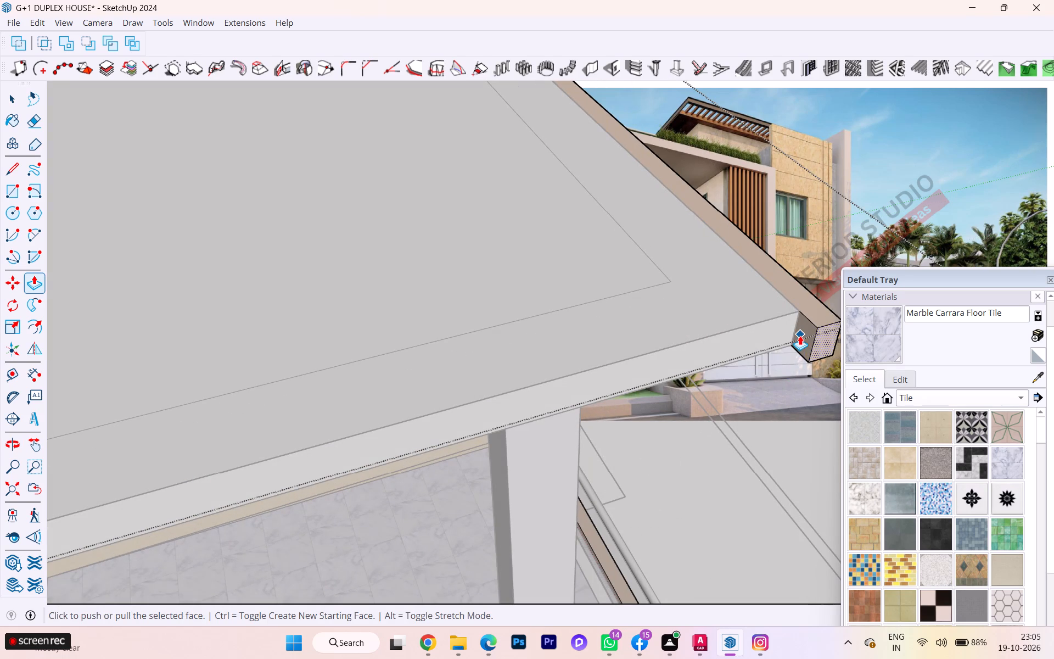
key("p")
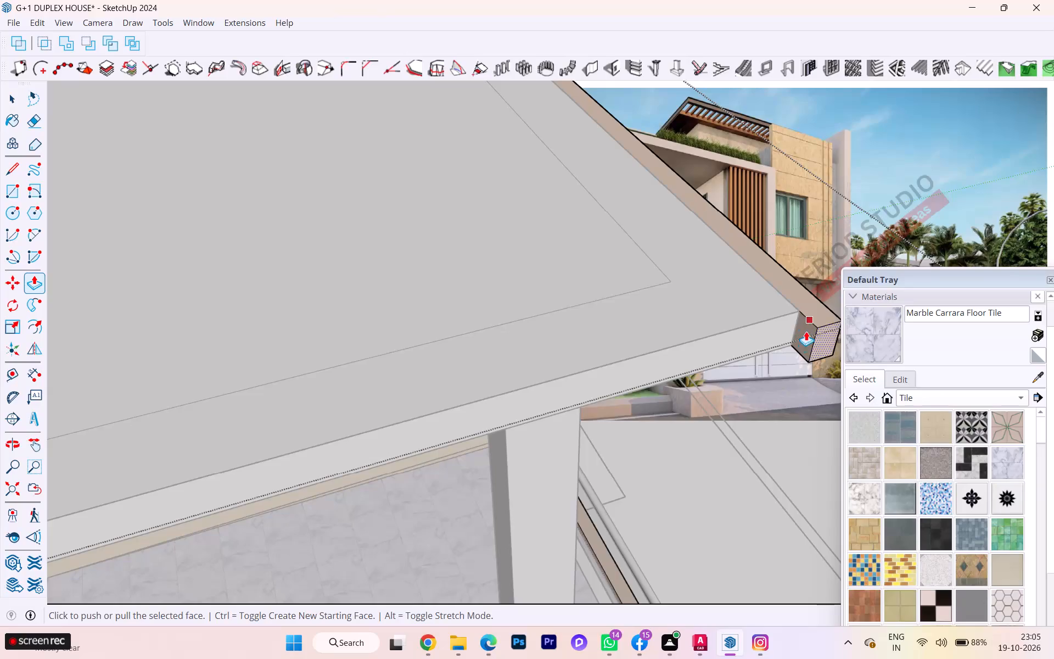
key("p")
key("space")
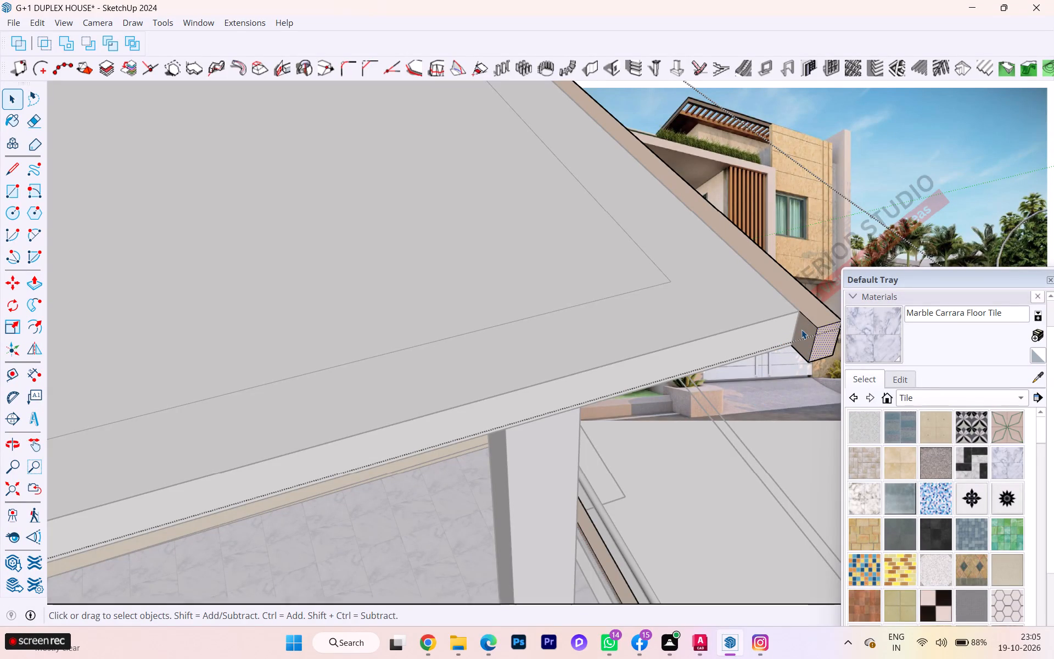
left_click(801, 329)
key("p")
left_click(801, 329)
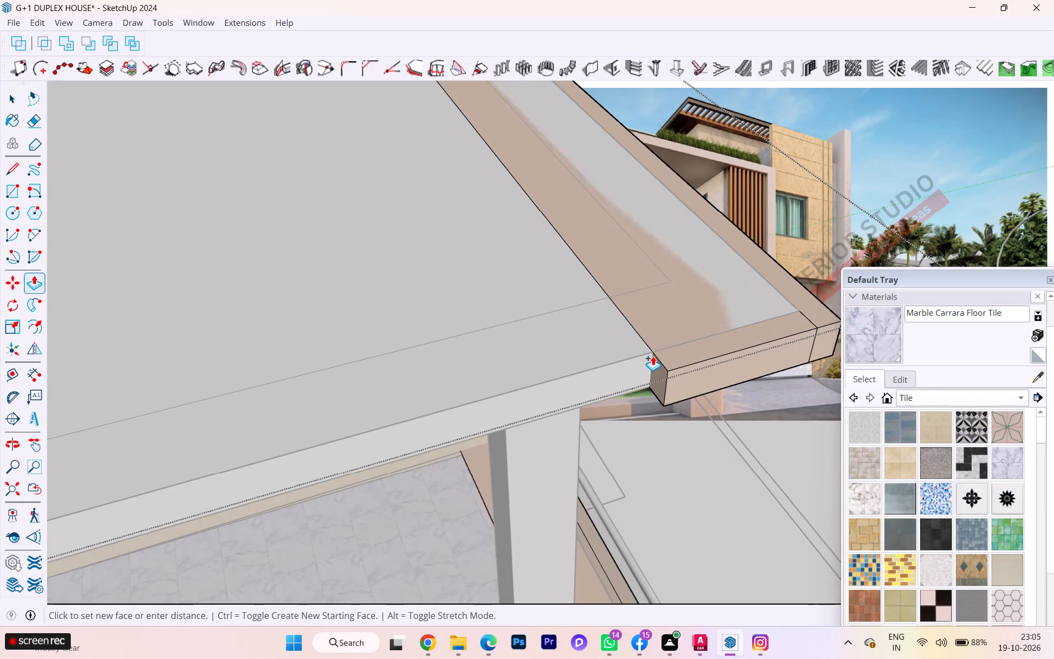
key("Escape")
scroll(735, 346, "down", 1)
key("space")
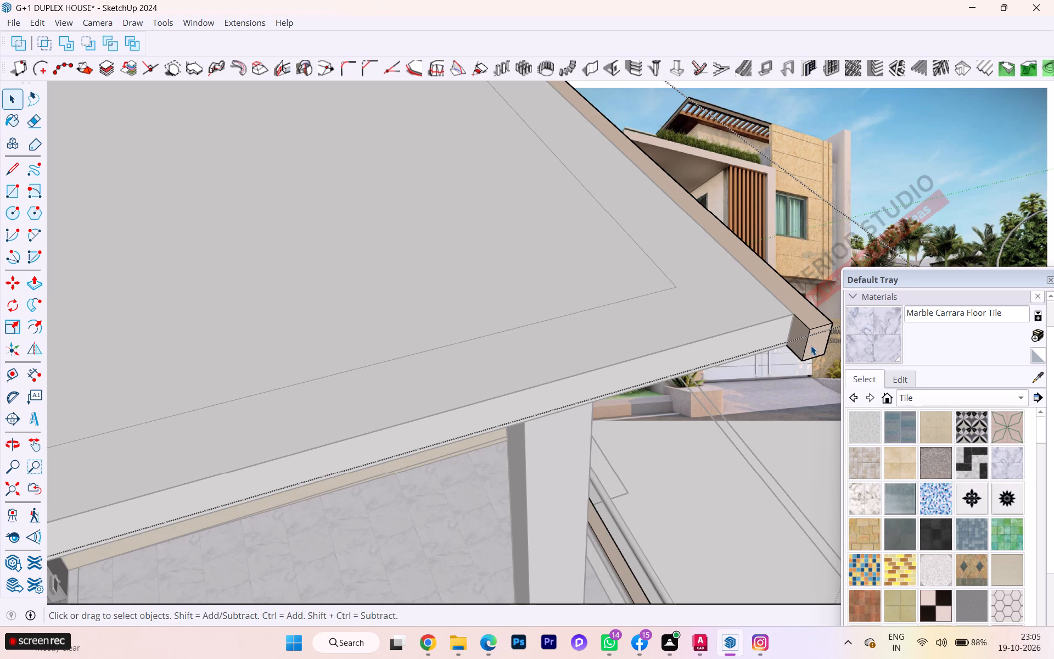
Draw a vertical line on the roof band's inner side face at the slab corner, from the slab's top edge to its bottom.
key("l")
scroll(812, 337, "up", 1)
scroll(812, 336, "down", 3)
scroll(812, 336, "up", 2)
left_click(793, 317)
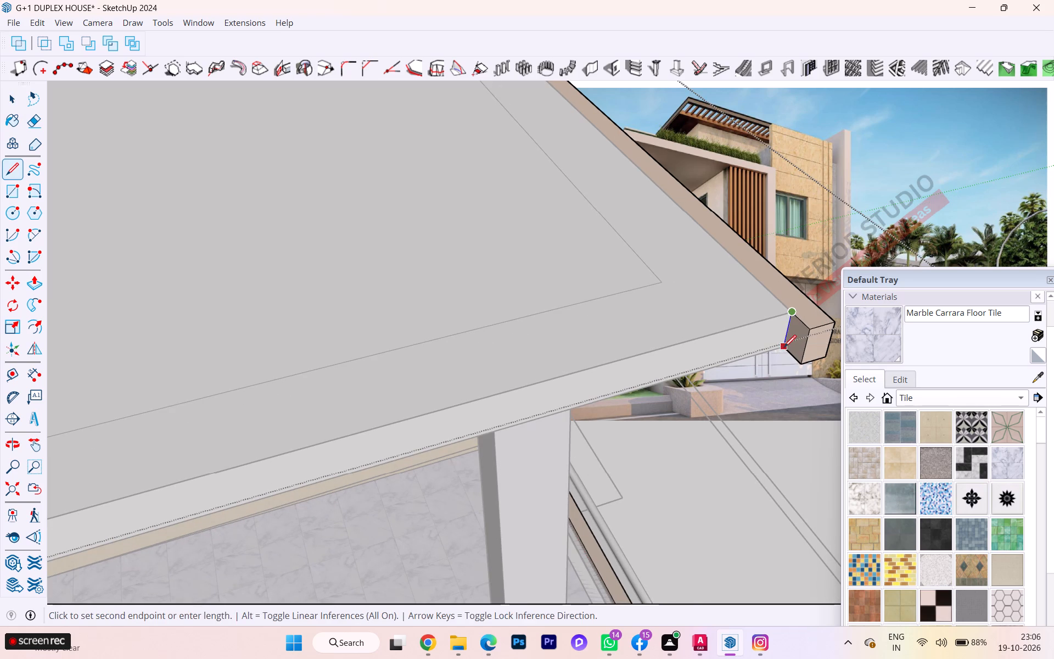
left_click(784, 348)
key("space")
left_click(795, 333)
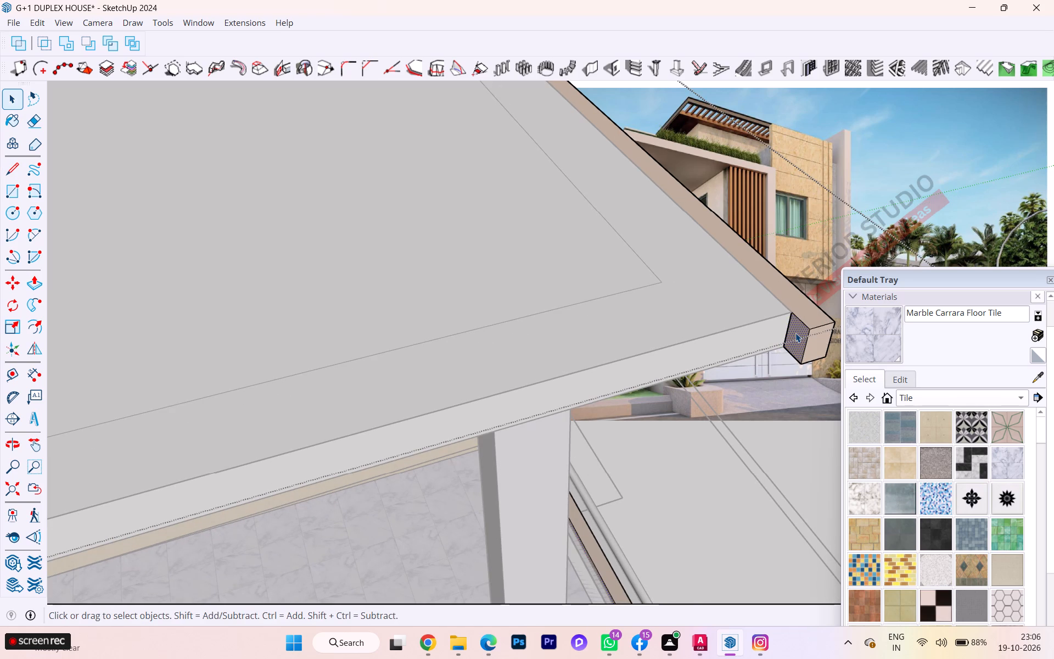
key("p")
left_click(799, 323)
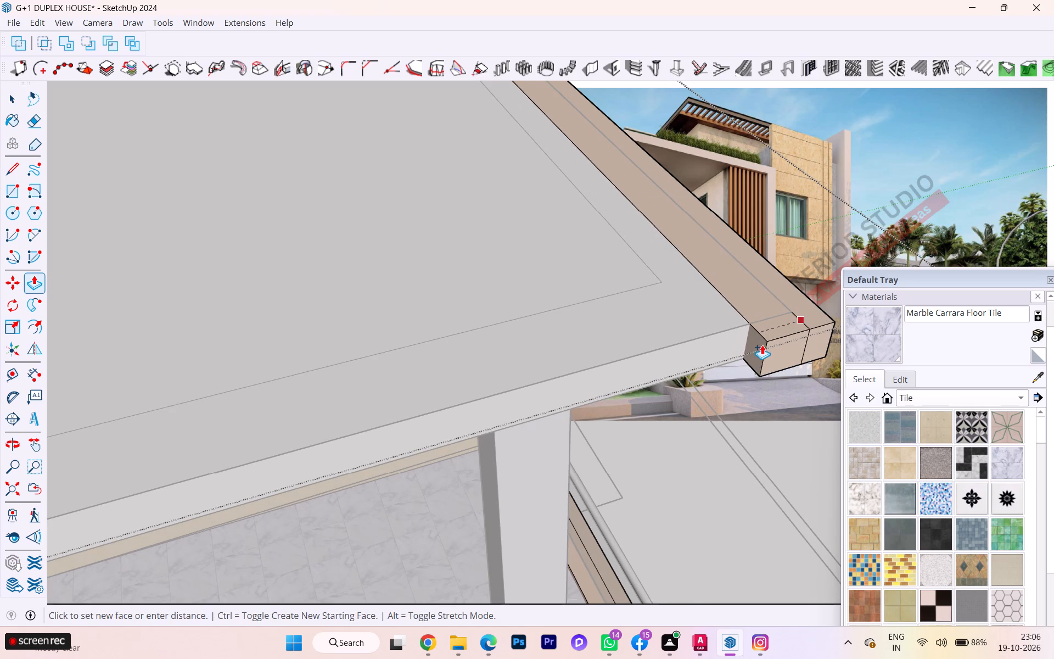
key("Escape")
Examine the inner side face of the roof band's extended end at the slab corner from below.
scroll(817, 322, "up", 3)
scroll(864, 285, "down", 1)
scroll(855, 290, "up", 2)
scroll(833, 309, "down", 1)
scroll(824, 317, "up", 2)
scroll(674, 410, "down", 1)
middle_click_drag(679, 406, 717, 359)
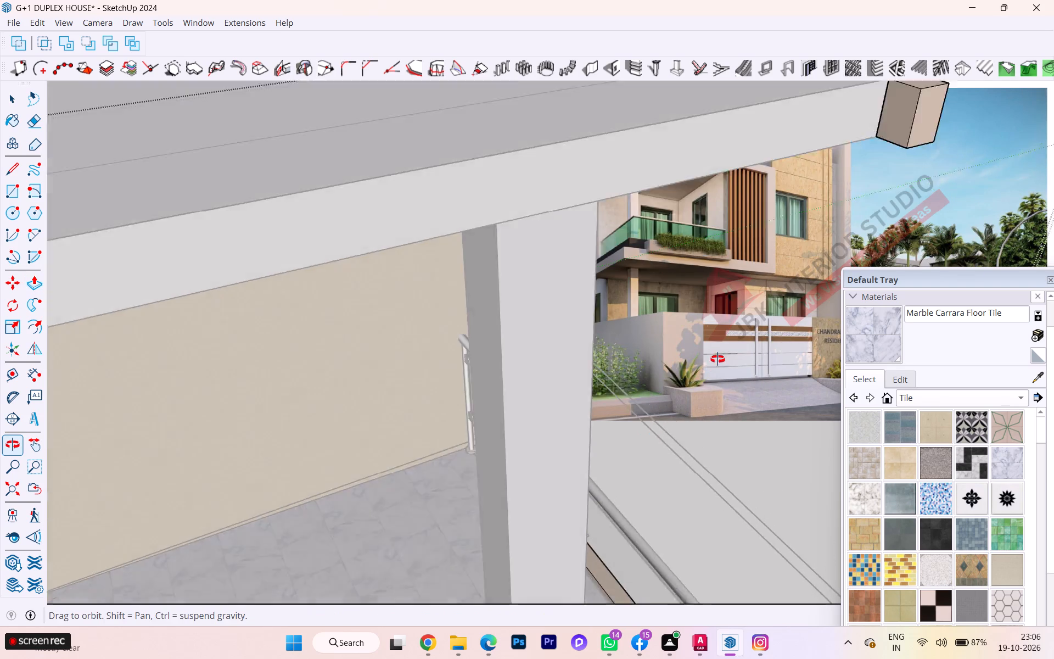
middle_click_drag(717, 359, 686, 383)
key("space")
scroll(837, 279, "up", 3)
scroll(685, 200, "up", 4)
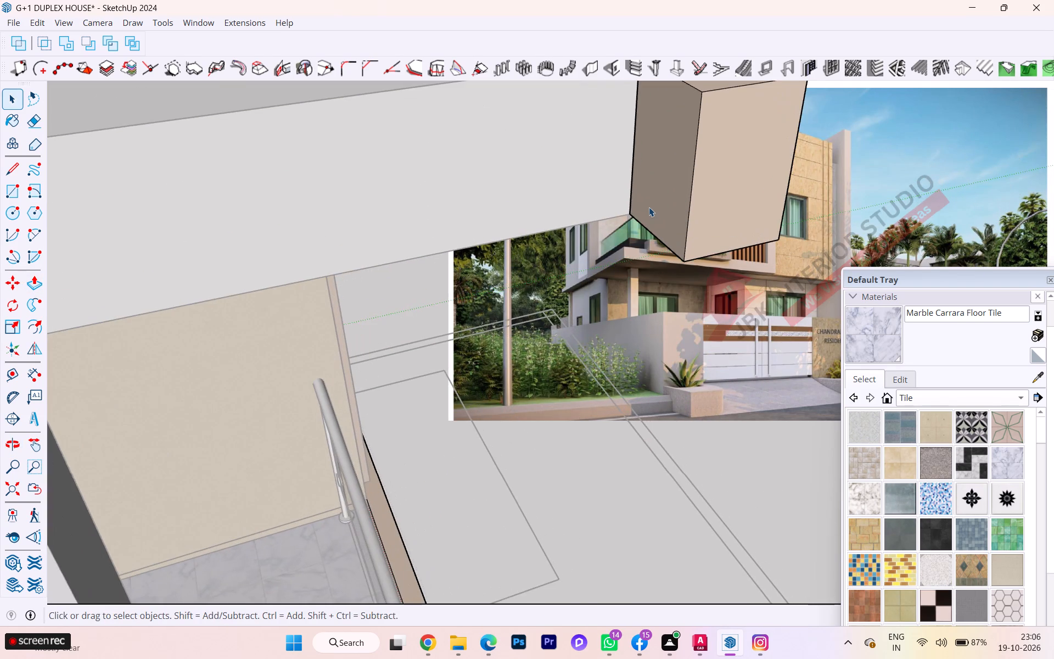
Examine the joint between the roof band's end and the roof slab corner from below and from above.
middle_click_drag(644, 218, 624, 77)
middle_click_drag(653, 189, 597, 63)
middle_click_drag(682, 192, 610, 90)
scroll(618, 194, "up", 2)
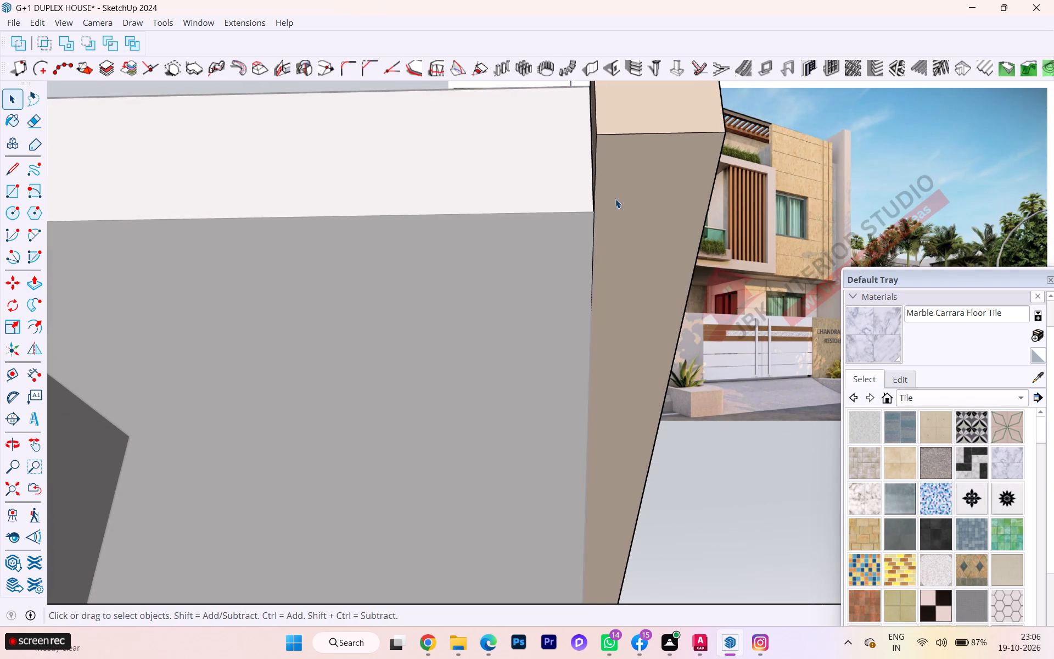
scroll(604, 232, "down", 3)
middle_click_drag(588, 256, 541, 409)
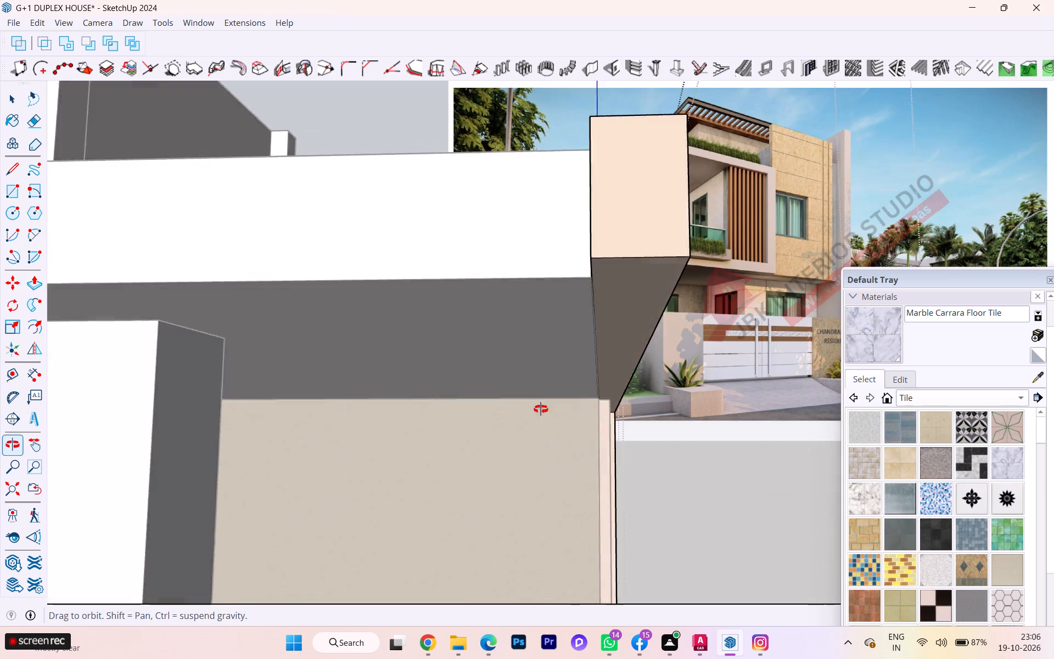
middle_click_drag(541, 409, 378, 358)
middle_click_drag(520, 281, 656, 223)
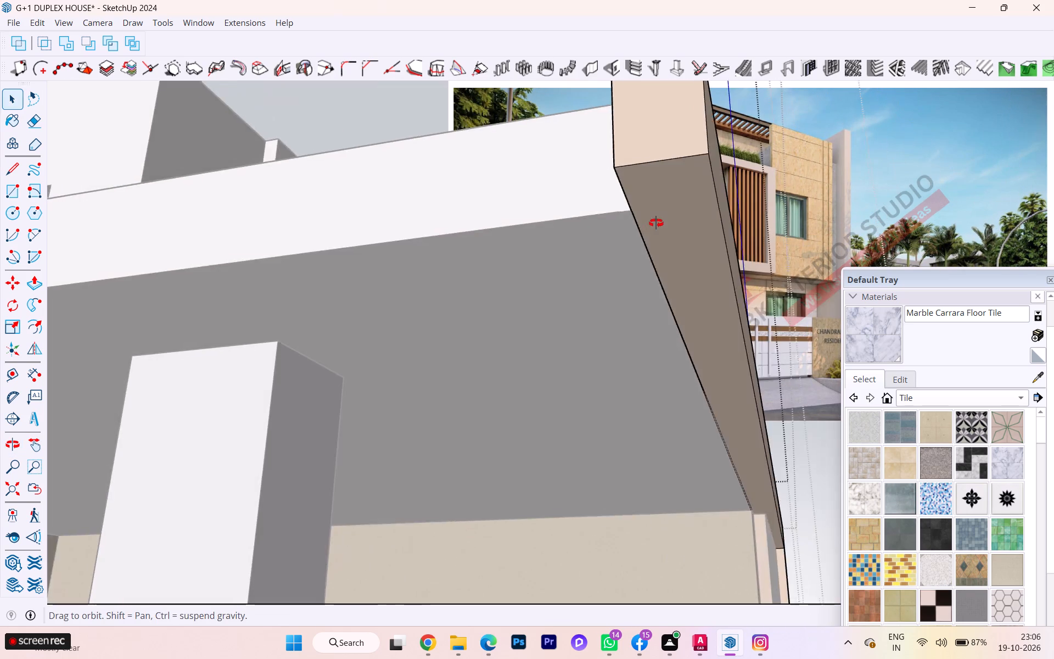
middle_click_drag(656, 223, 659, 220)
scroll(659, 220, "up", 6)
scroll(651, 212, "down", 1)
scroll(650, 211, "up", 5)
scroll(625, 177, "down", 2)
scroll(625, 177, "up", 15)
scroll(646, 184, "down", 1)
scroll(646, 184, "up", 4)
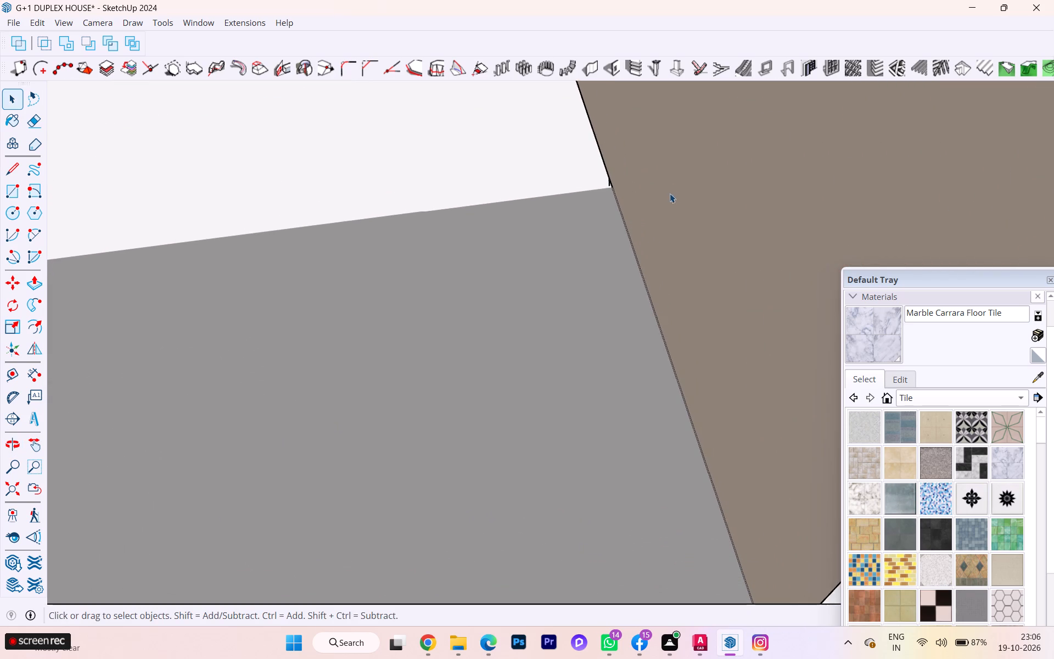
scroll(670, 193, "up", 2)
scroll(629, 203, "down", 1)
middle_click_drag(629, 203, 773, 347)
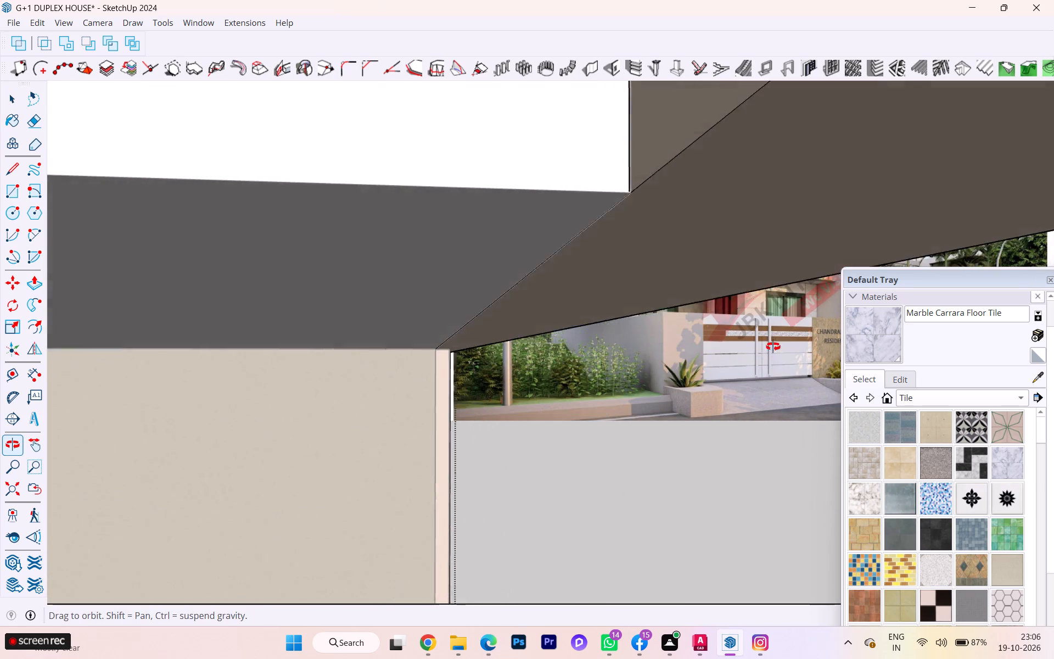
middle_click_drag(773, 347, 935, 443)
middle_click_drag(822, 366, 1034, 428)
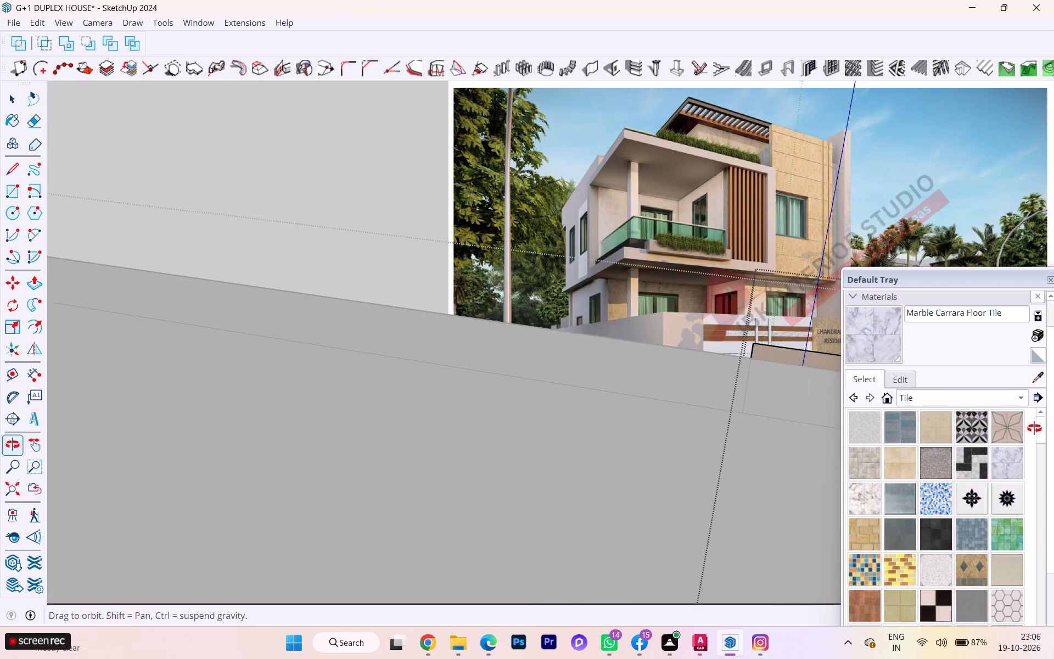
middle_click_drag(1034, 428, 952, 404)
Examine how the beige post at the far end of the balcony's side stands against the roof slab's edge.
scroll(648, 367, "down", 4)
scroll(527, 372, "down", 4)
scroll(500, 377, "up", 3)
scroll(496, 377, "down", 17)
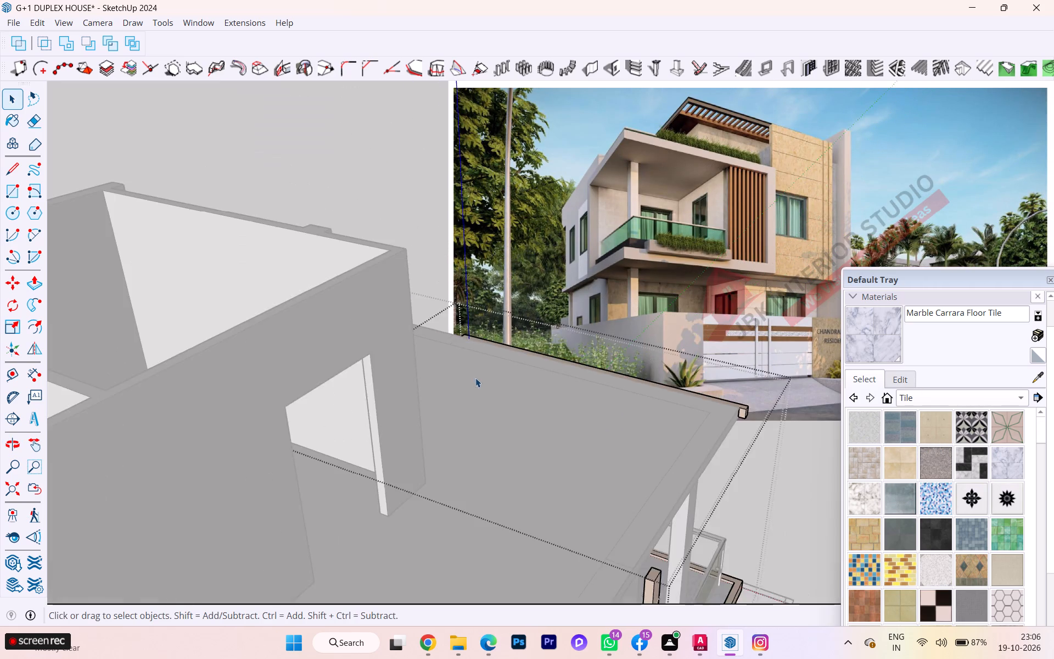
scroll(475, 378, "down", 3)
scroll(479, 376, "up", 1)
scroll(479, 376, "down", 5)
scroll(562, 404, "down", 2)
left_click(647, 459)
middle_click_drag(599, 440, 302, 457)
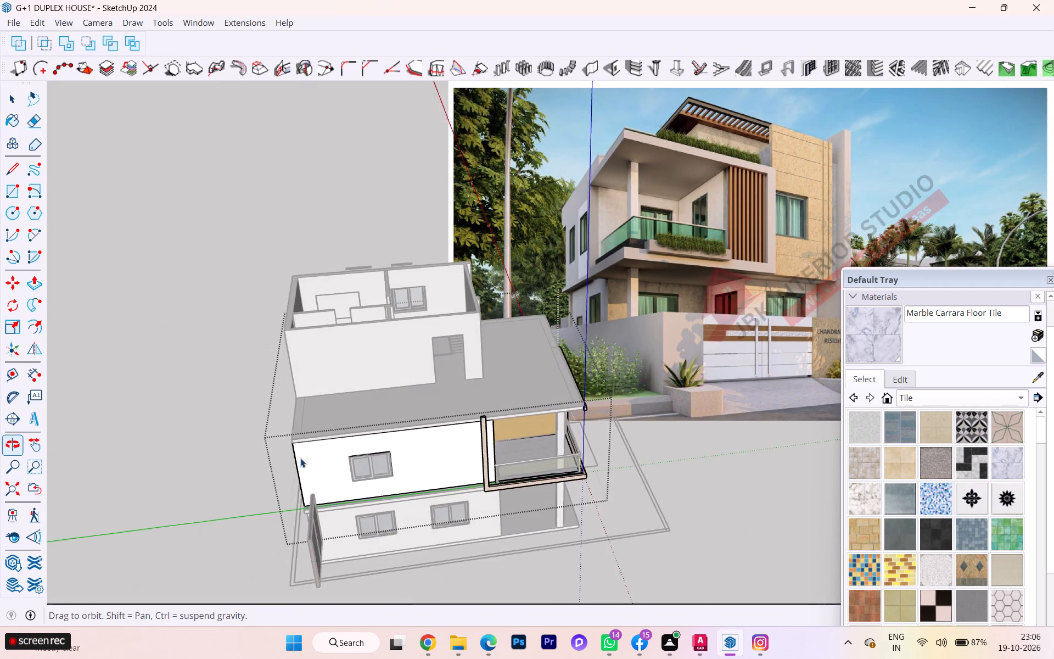
middle_click_drag(495, 455, 276, 473)
scroll(396, 432, "up", 8)
scroll(430, 390, "up", 2)
middle_click_drag(478, 367, 470, 373)
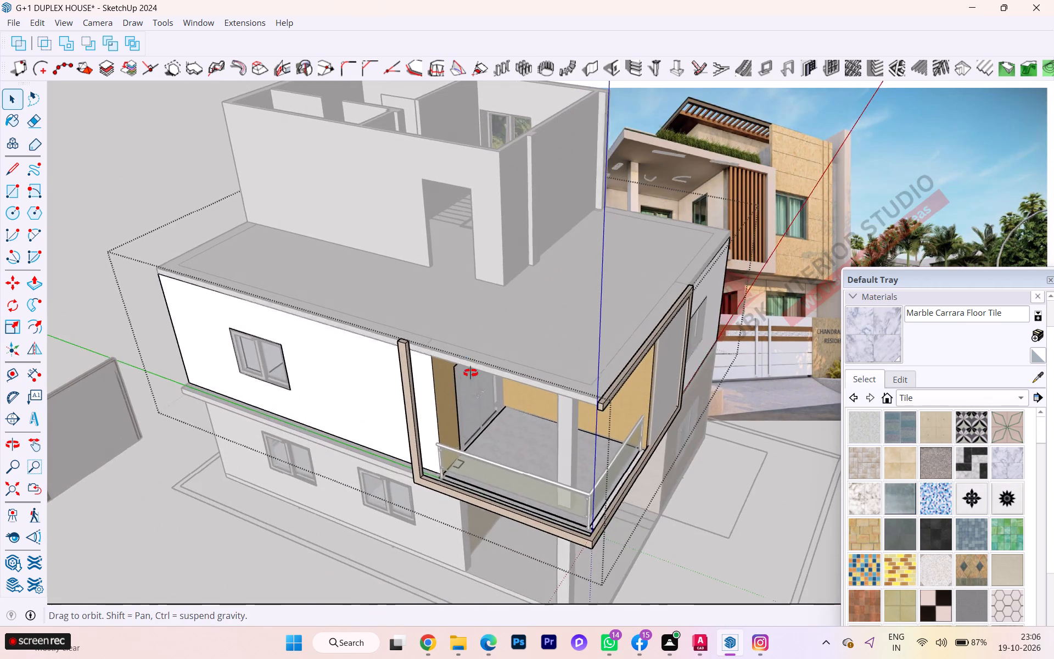
middle_click_drag(470, 373, 265, 382)
scroll(329, 330, "up", 6)
scroll(301, 300, "down", 1)
scroll(301, 297, "up", 3)
scroll(301, 285, "down", 1)
scroll(301, 284, "up", 1)
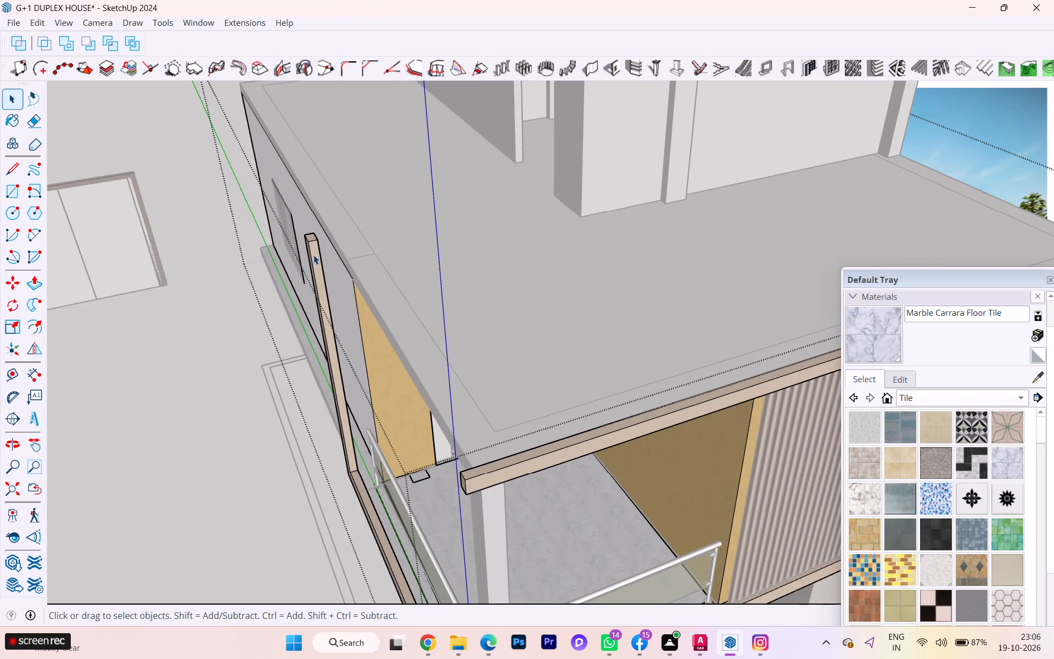
left_click(313, 254)
scroll(313, 254, "up", 1)
scroll(313, 254, "down", 2)
scroll(313, 254, "up", 5)
middle_click_drag(313, 254, 264, 267)
key("space")
left_click(162, 323)
scroll(267, 343, "up", 3)
scroll(277, 350, "down", 1)
scroll(278, 350, "up", 2)
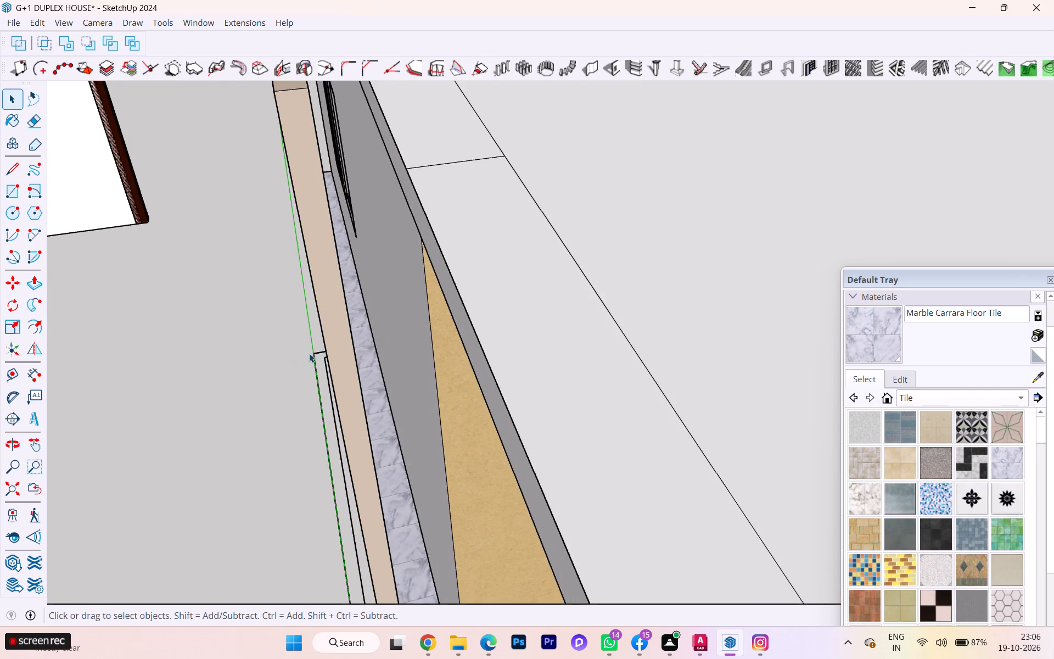
scroll(335, 352, "up", 1)
scroll(338, 351, "down", 2)
scroll(339, 351, "up", 1)
scroll(339, 351, "down", 1)
middle_click_drag(346, 354, 283, 368)
scroll(283, 368, "down", 3)
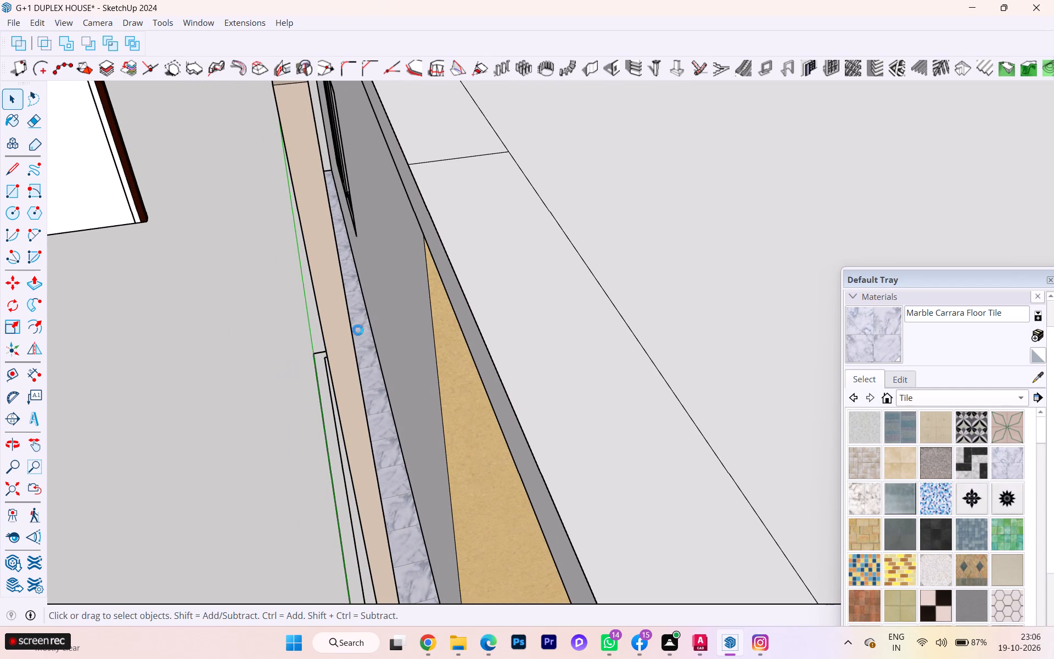
scroll(358, 330, "up", 1)
scroll(358, 329, "down", 1)
middle_click_drag(335, 333, 290, 336)
key("space")
middle_click_drag(354, 341, 299, 344)
scroll(306, 316, "down", 6)
scroll(344, 323, "up", 1)
scroll(344, 323, "down", 9)
scroll(345, 323, "up", 1)
scroll(379, 250, "down", 6)
middle_click_drag(366, 349, 341, 319)
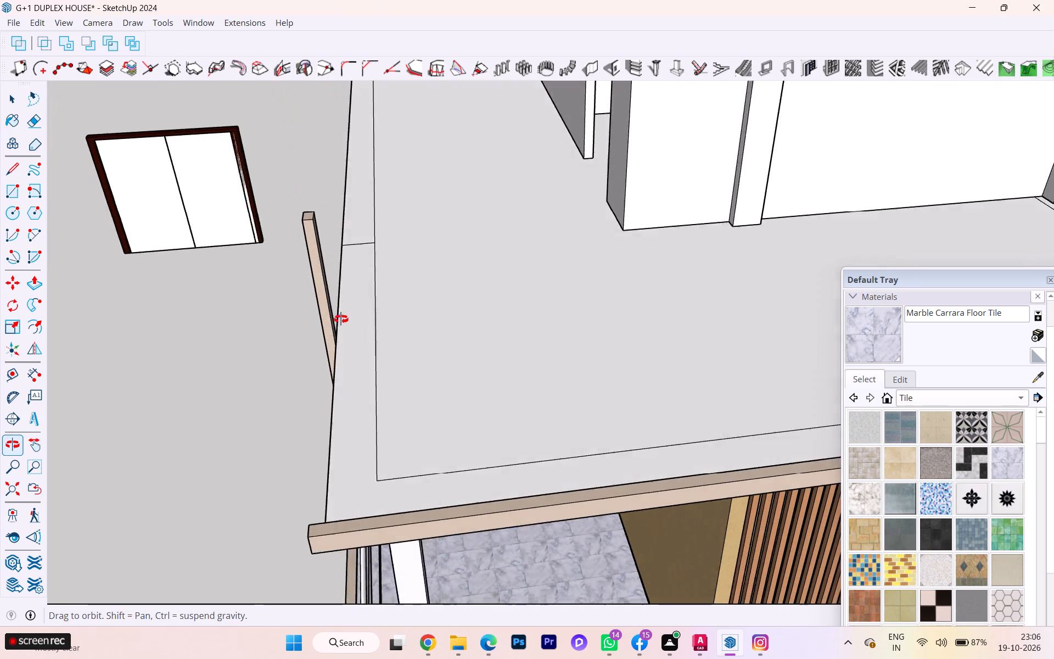
middle_click_drag(341, 319, 322, 234)
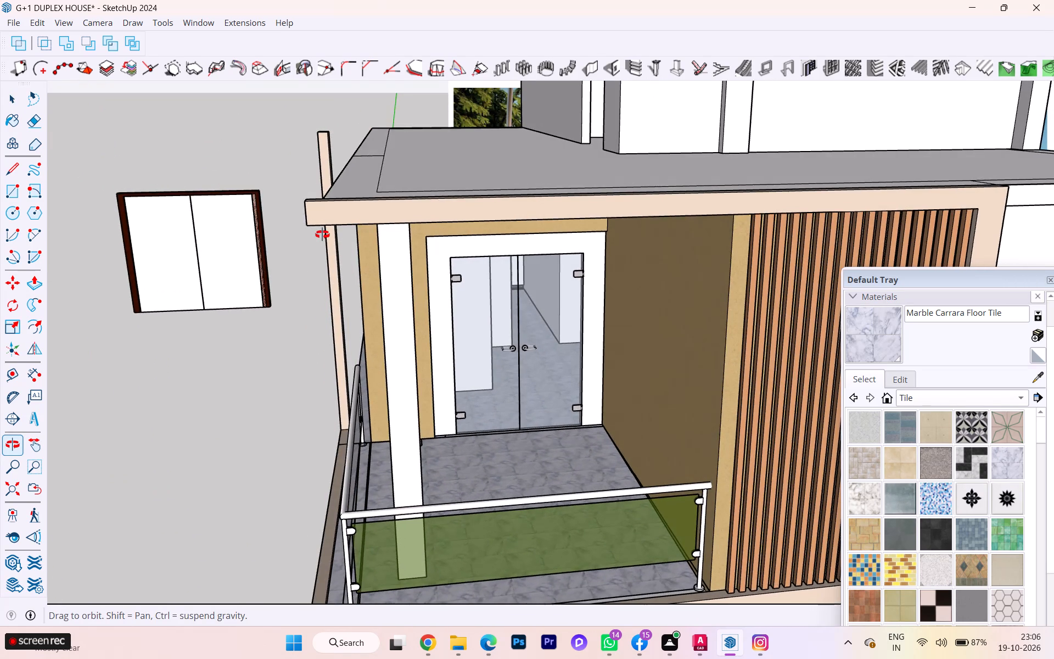
middle_click_drag(322, 234, 316, 347)
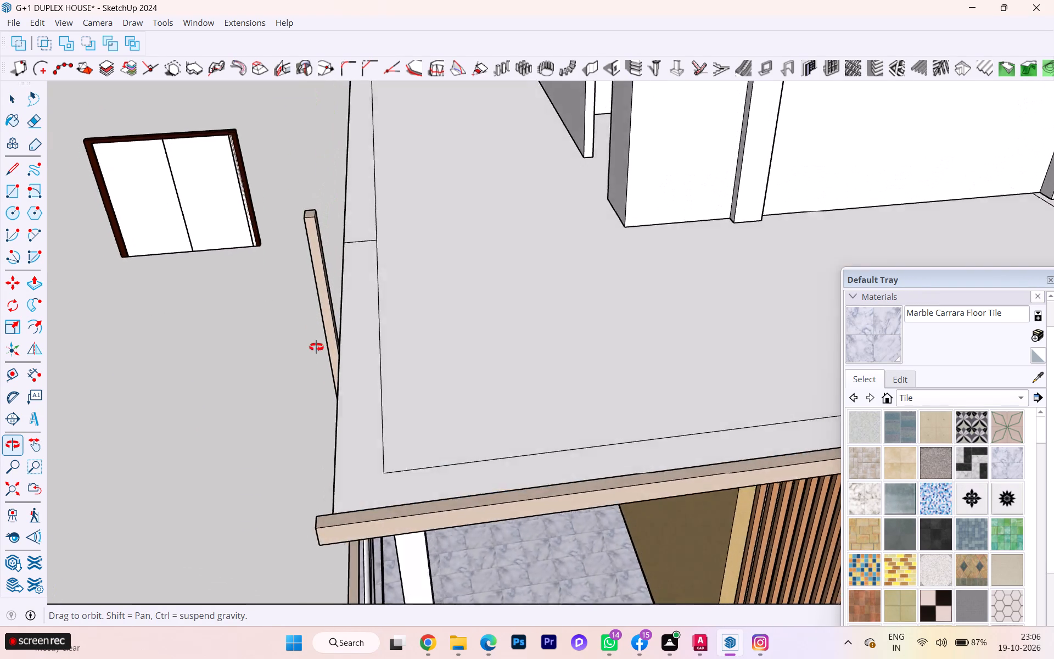
middle_click_drag(316, 347, 293, 395)
scroll(317, 283, "up", 7)
scroll(290, 264, "down", 1)
scroll(290, 264, "up", 6)
Open the group holding the beige band for editing and select the post's inner side face.
left_click(271, 250)
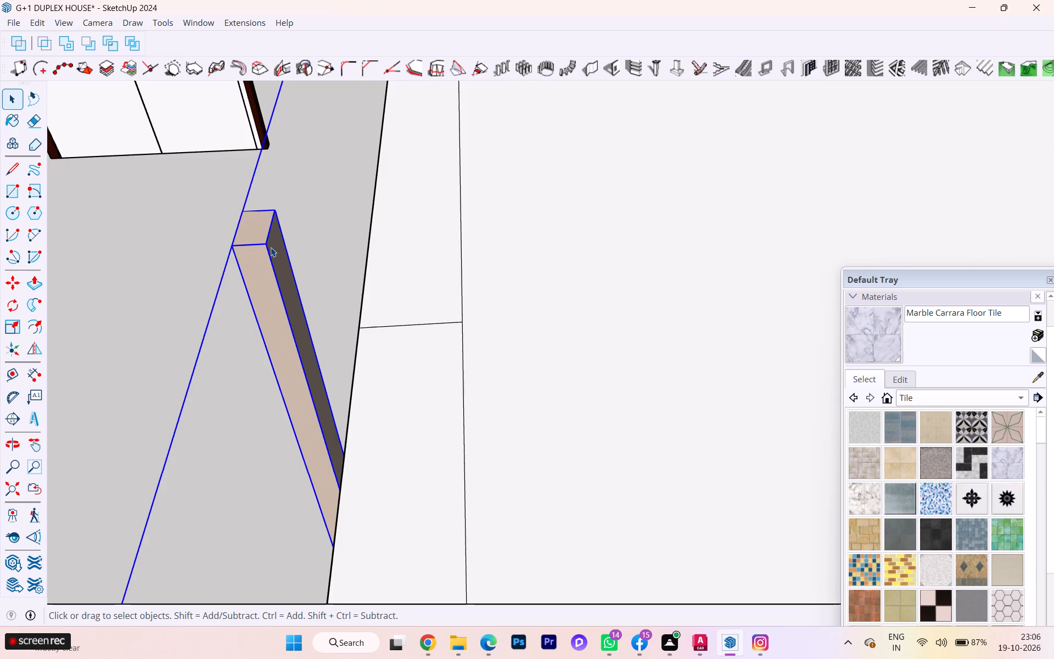
double_click(272, 245)
left_click(273, 245)
triple_click(273, 244)
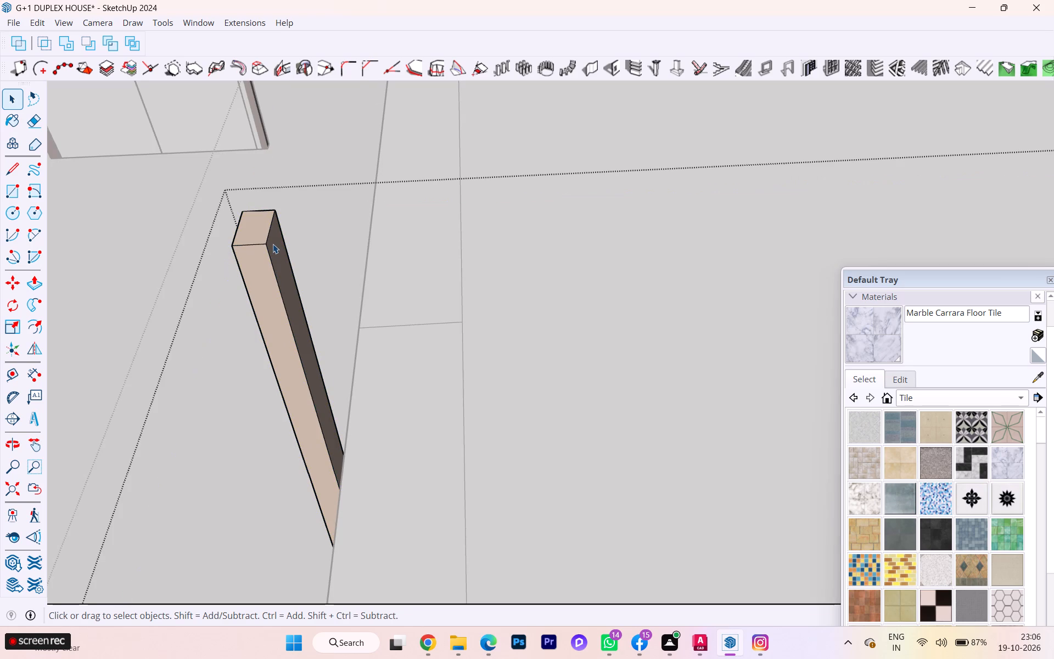
triple_click(273, 244)
left_click(271, 242)
left_click(274, 237)
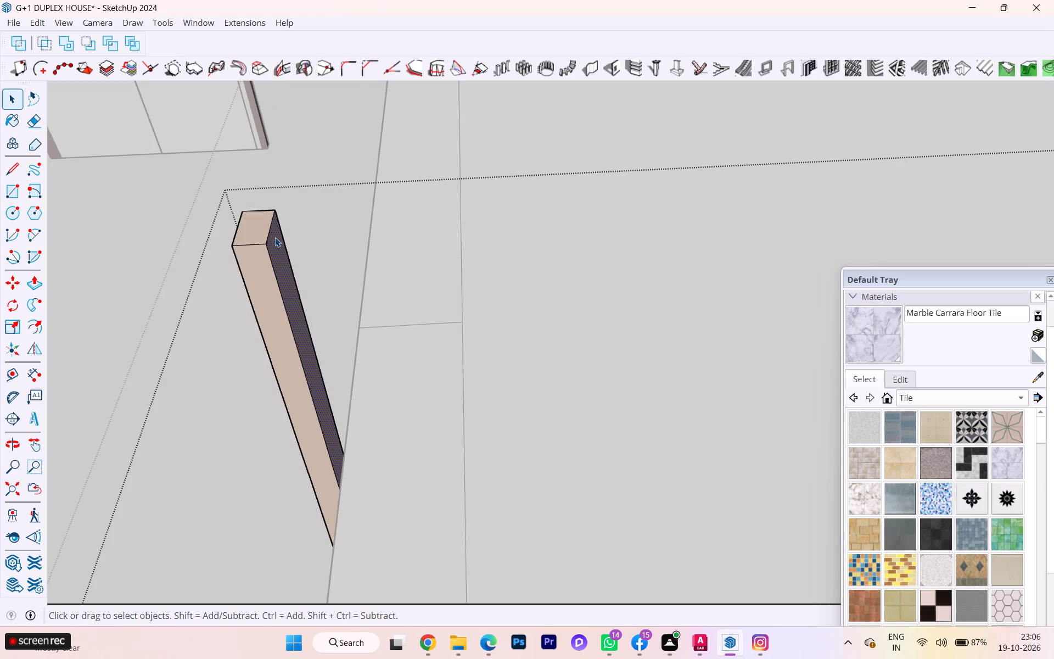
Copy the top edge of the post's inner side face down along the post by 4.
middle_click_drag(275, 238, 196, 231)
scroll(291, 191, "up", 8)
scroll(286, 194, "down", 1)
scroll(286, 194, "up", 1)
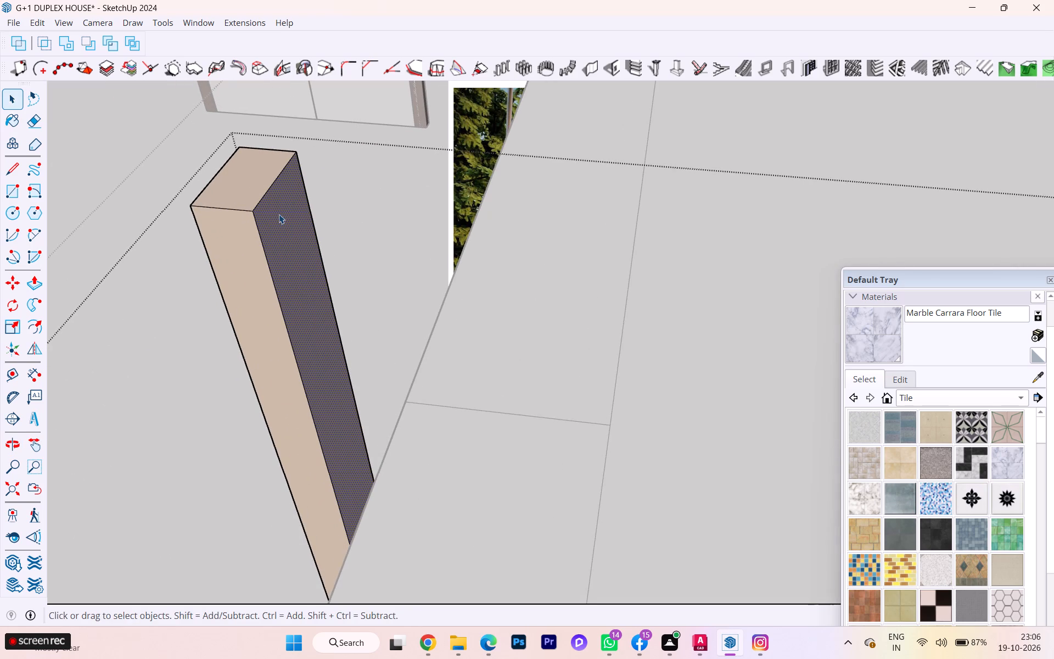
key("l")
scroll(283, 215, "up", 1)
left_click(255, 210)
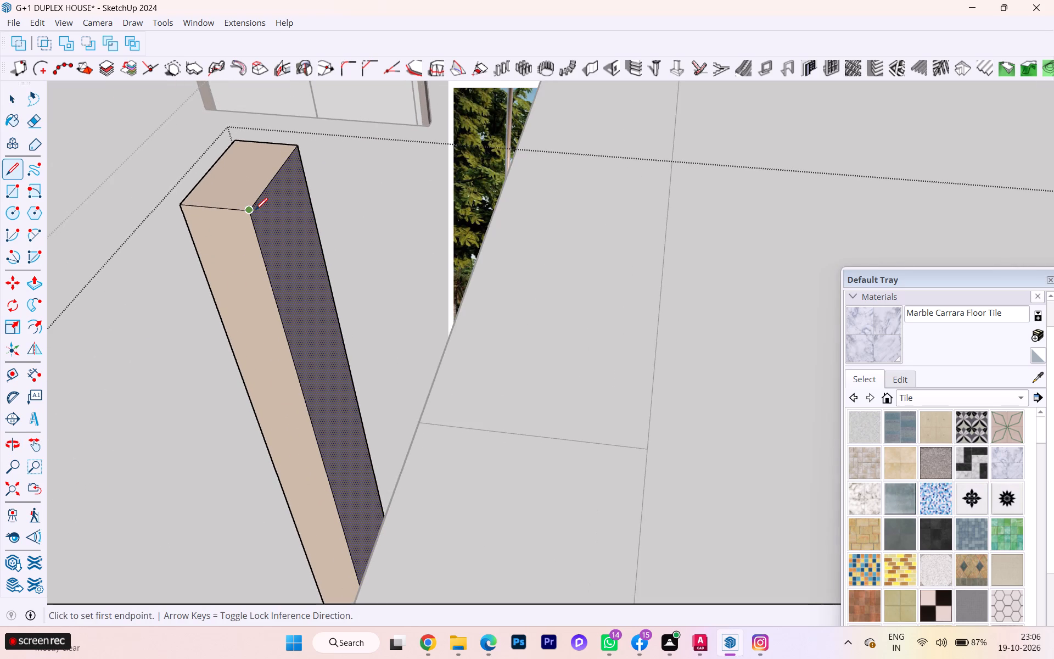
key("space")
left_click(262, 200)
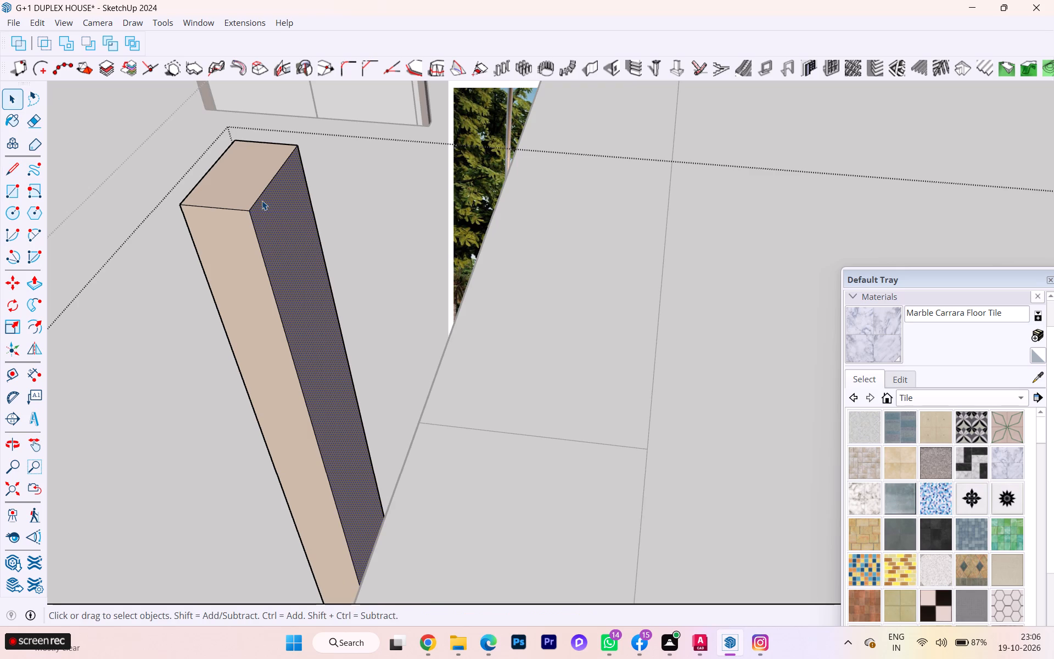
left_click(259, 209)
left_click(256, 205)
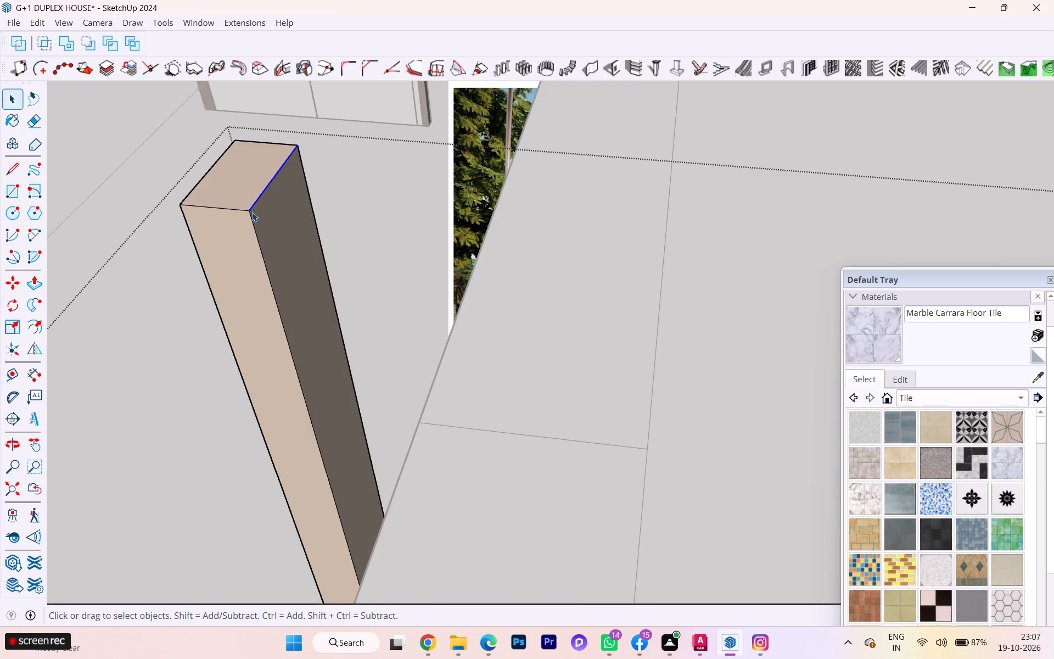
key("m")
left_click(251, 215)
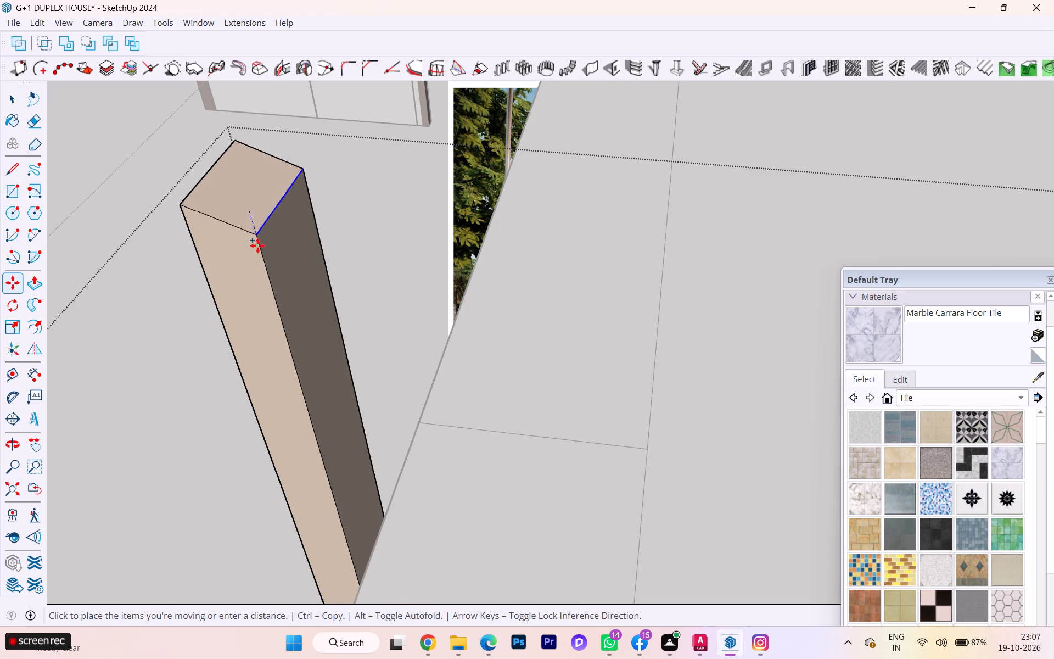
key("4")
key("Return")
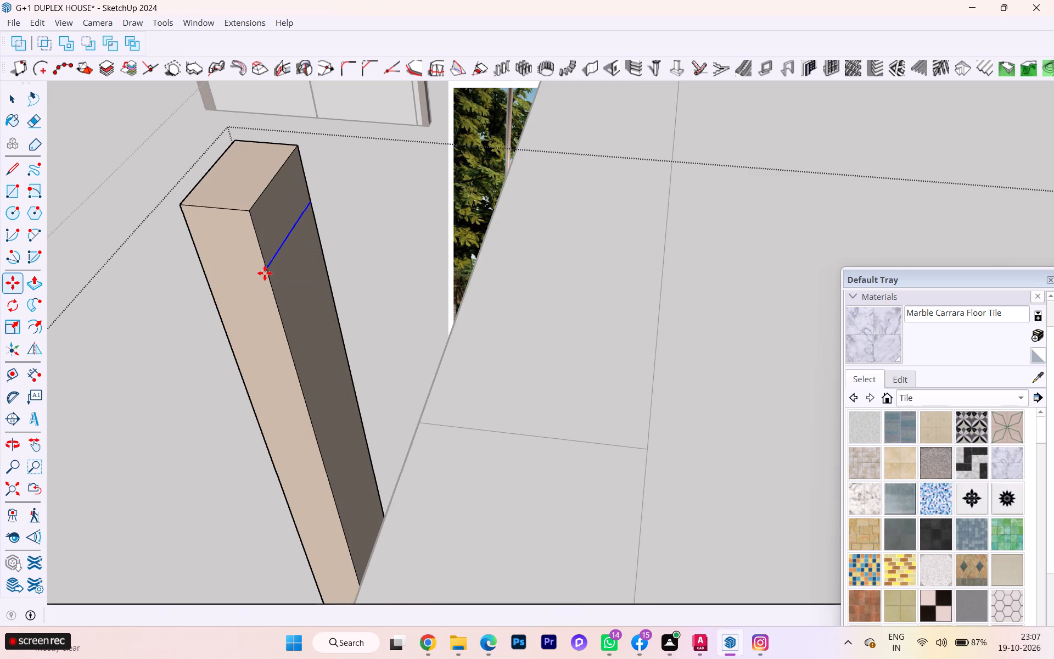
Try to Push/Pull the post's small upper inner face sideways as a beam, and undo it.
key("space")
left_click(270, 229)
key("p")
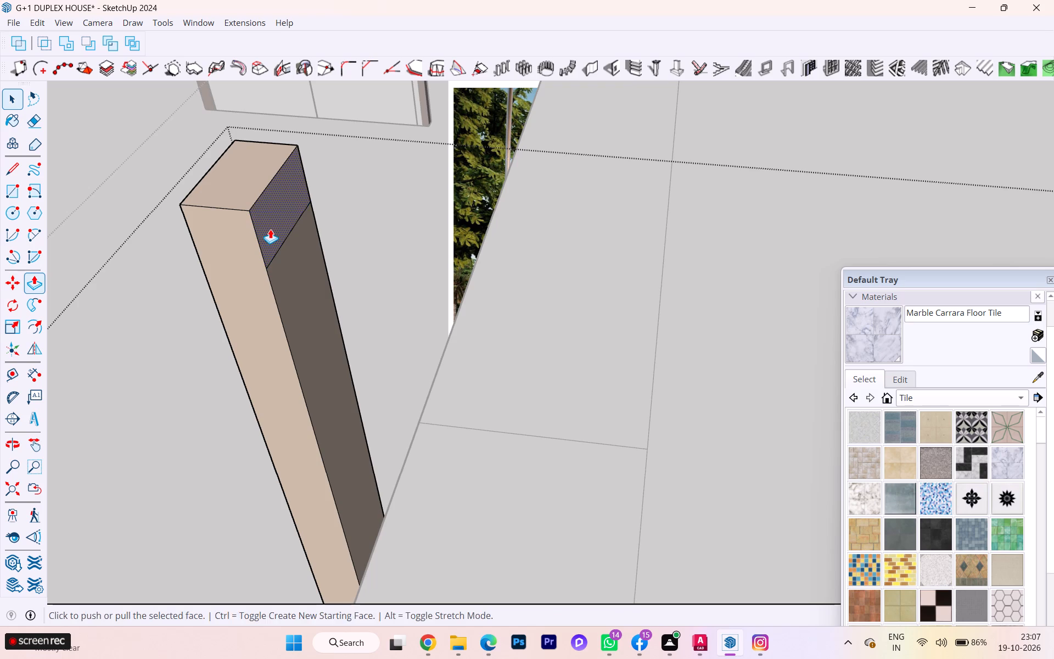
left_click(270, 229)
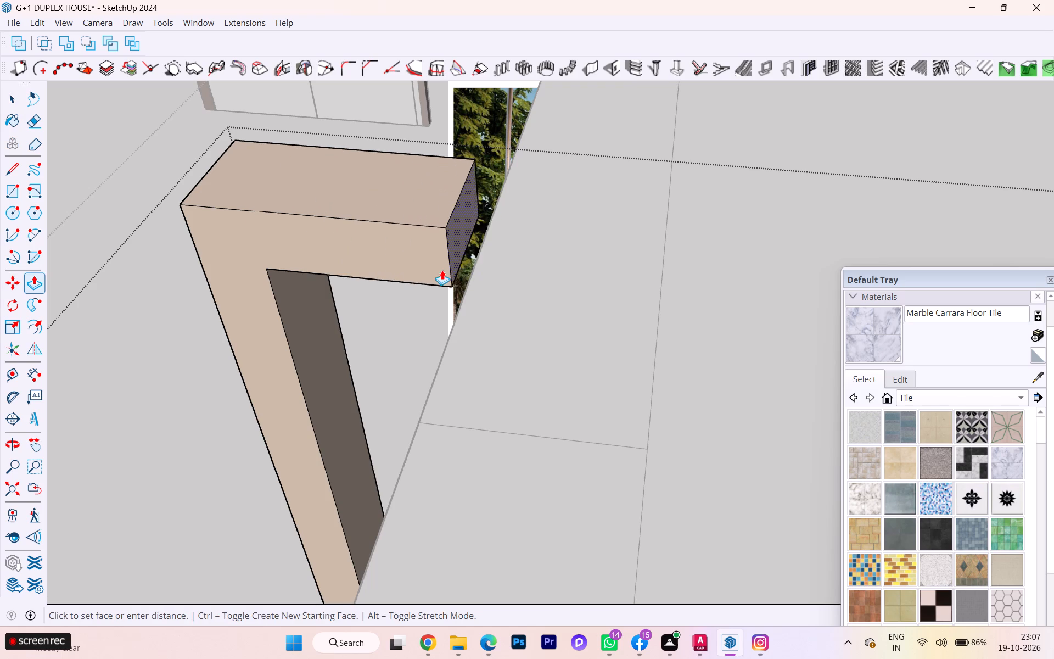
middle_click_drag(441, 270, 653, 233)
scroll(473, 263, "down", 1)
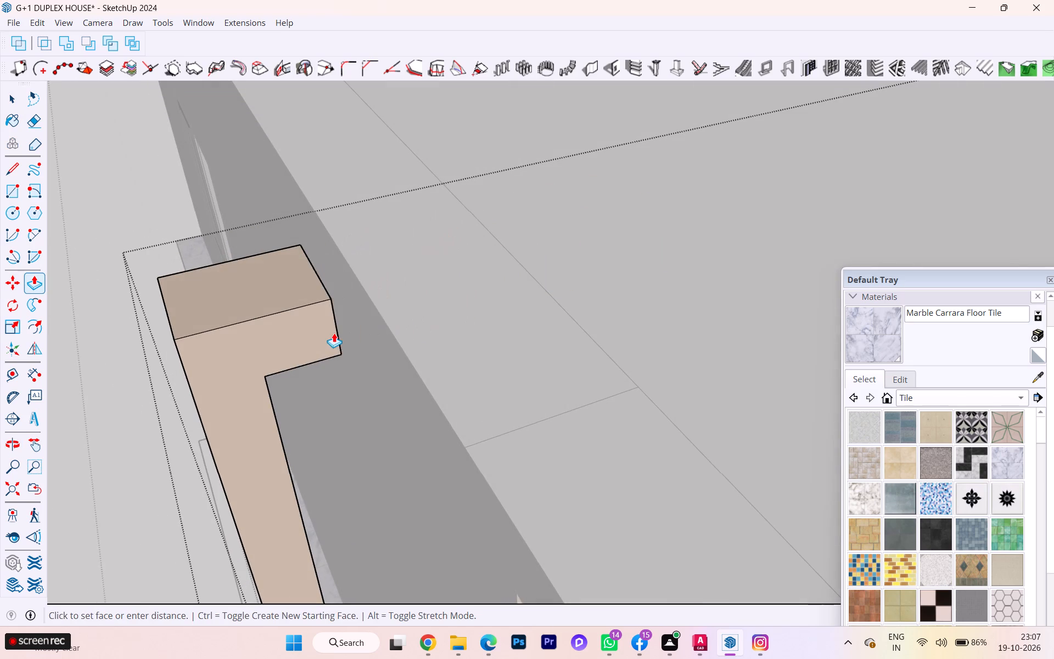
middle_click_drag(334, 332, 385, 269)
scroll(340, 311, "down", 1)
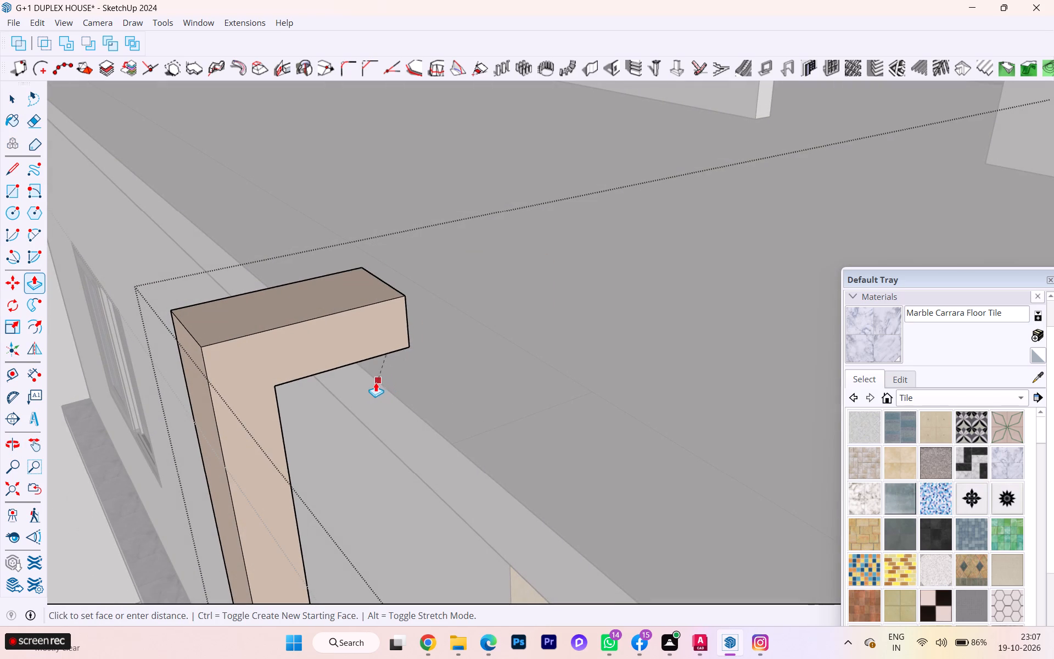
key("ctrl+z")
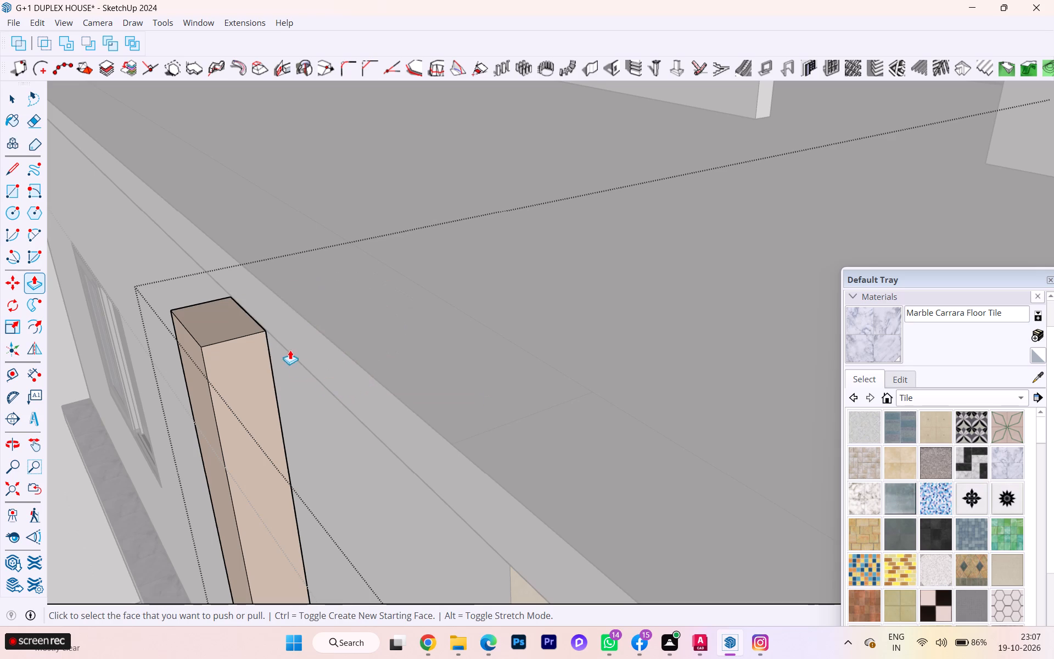
Push/Pull the post's top face down to the level of the roof slab's edge.
key("space")
left_click(221, 330)
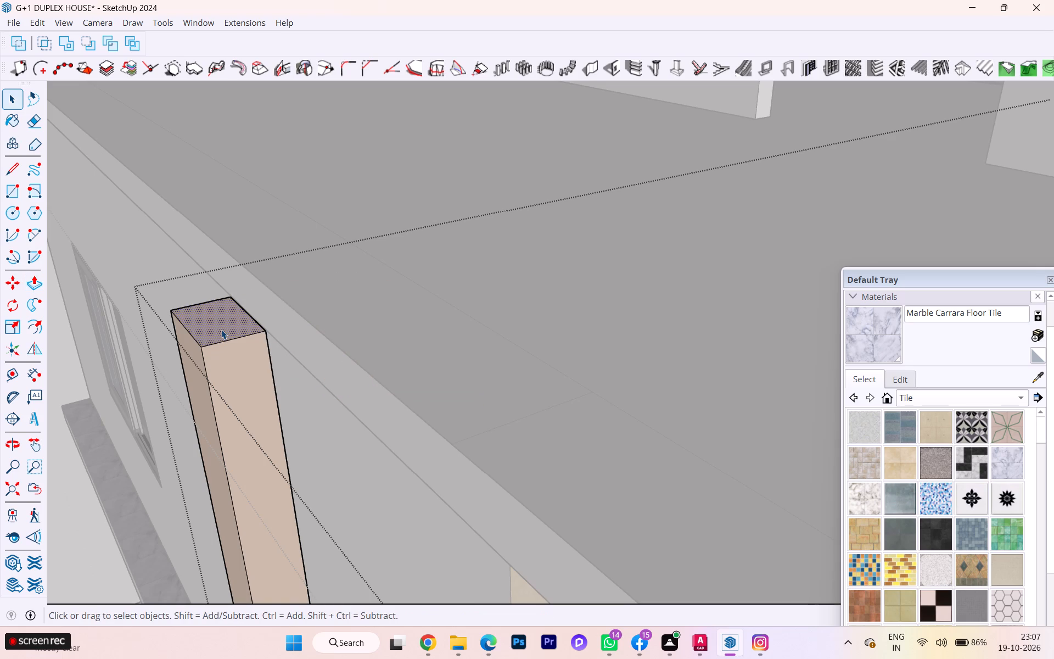
key("p")
left_click(221, 329)
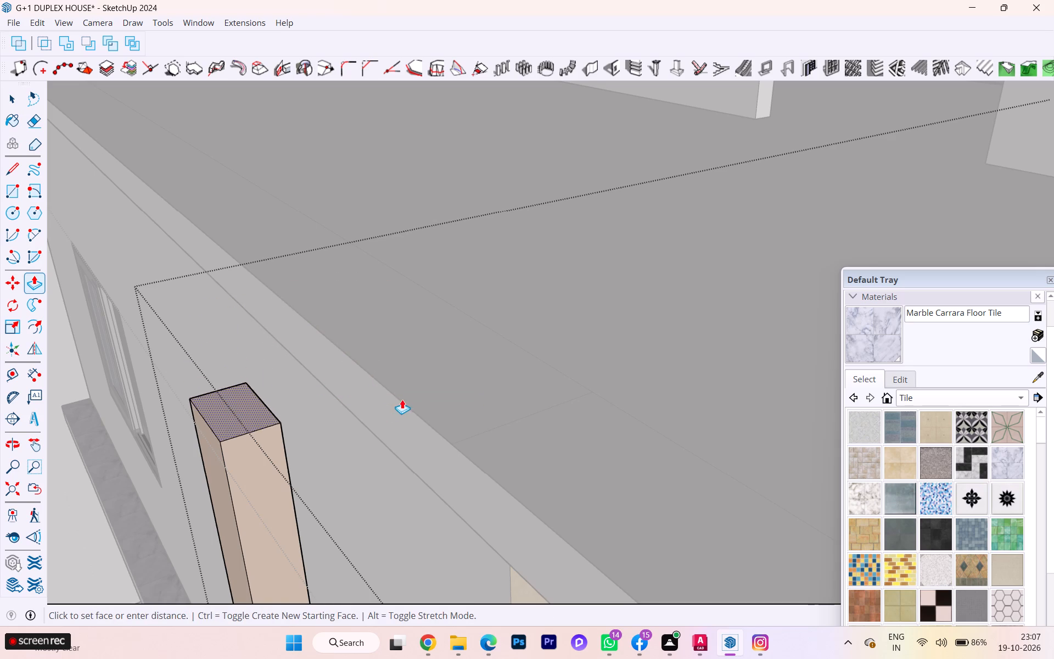
left_click(402, 399)
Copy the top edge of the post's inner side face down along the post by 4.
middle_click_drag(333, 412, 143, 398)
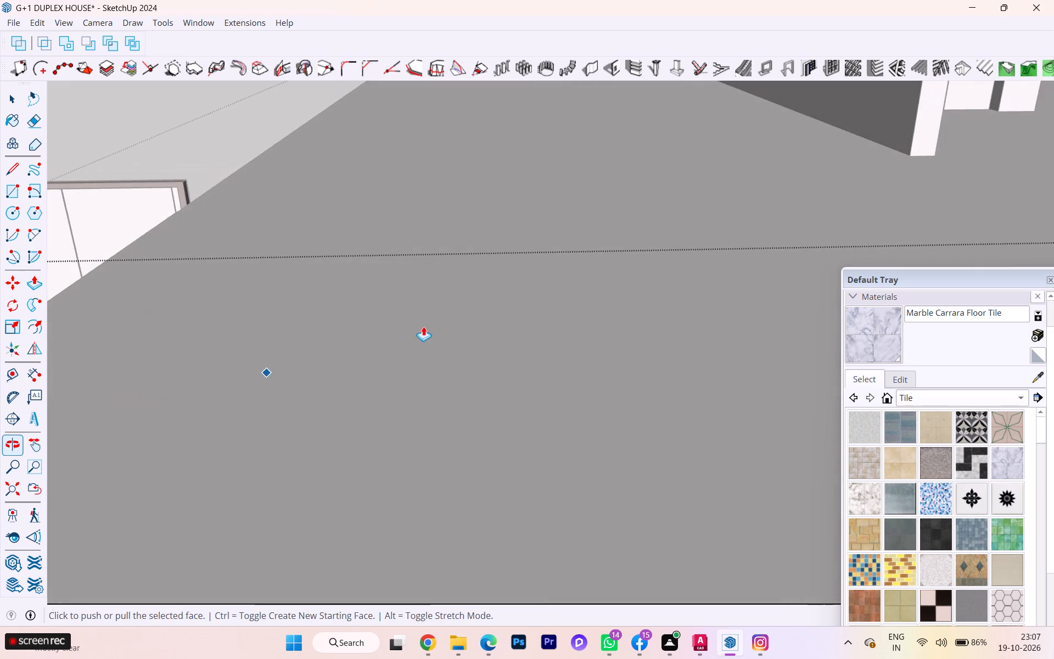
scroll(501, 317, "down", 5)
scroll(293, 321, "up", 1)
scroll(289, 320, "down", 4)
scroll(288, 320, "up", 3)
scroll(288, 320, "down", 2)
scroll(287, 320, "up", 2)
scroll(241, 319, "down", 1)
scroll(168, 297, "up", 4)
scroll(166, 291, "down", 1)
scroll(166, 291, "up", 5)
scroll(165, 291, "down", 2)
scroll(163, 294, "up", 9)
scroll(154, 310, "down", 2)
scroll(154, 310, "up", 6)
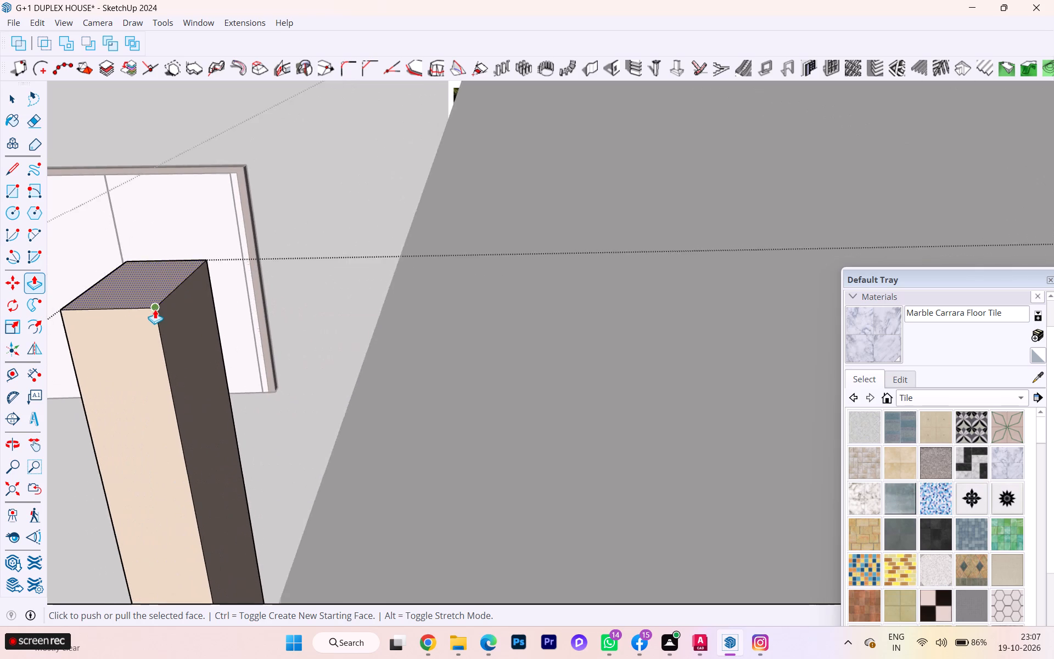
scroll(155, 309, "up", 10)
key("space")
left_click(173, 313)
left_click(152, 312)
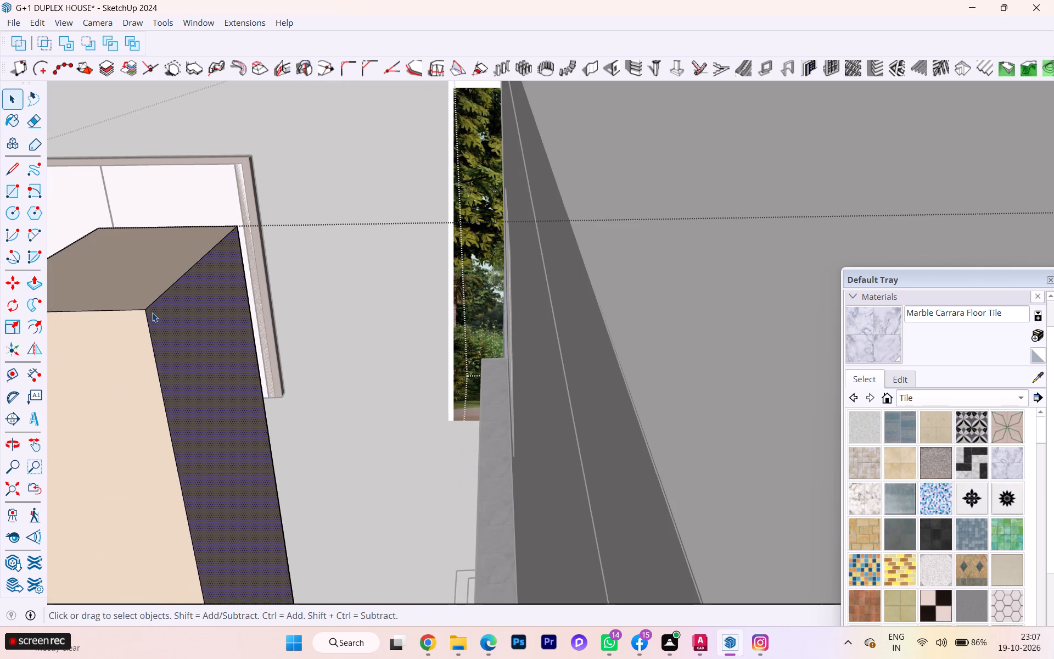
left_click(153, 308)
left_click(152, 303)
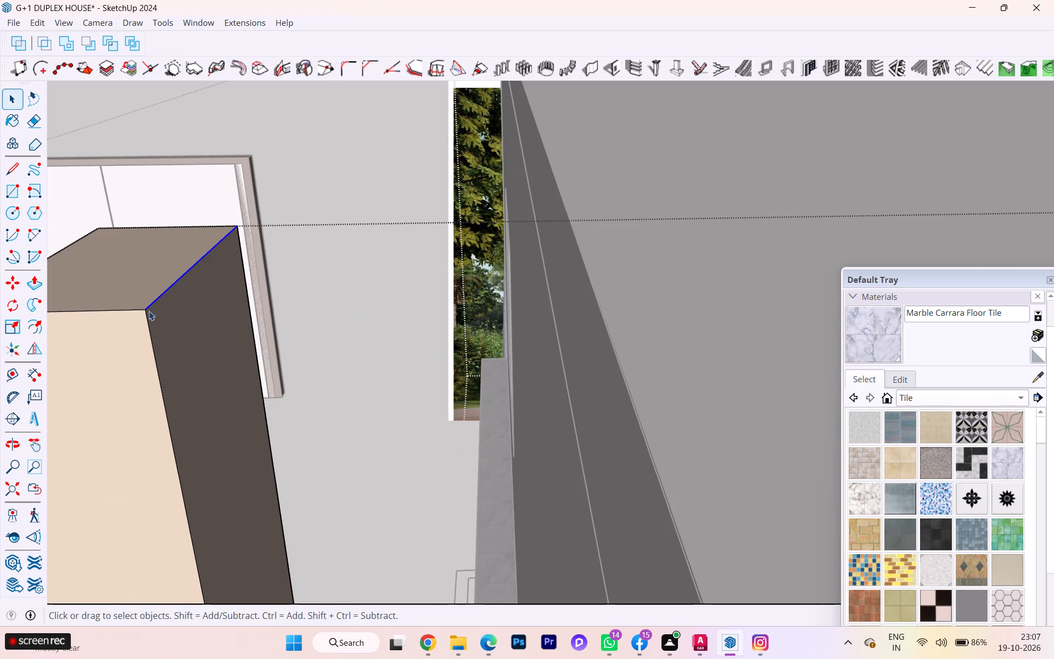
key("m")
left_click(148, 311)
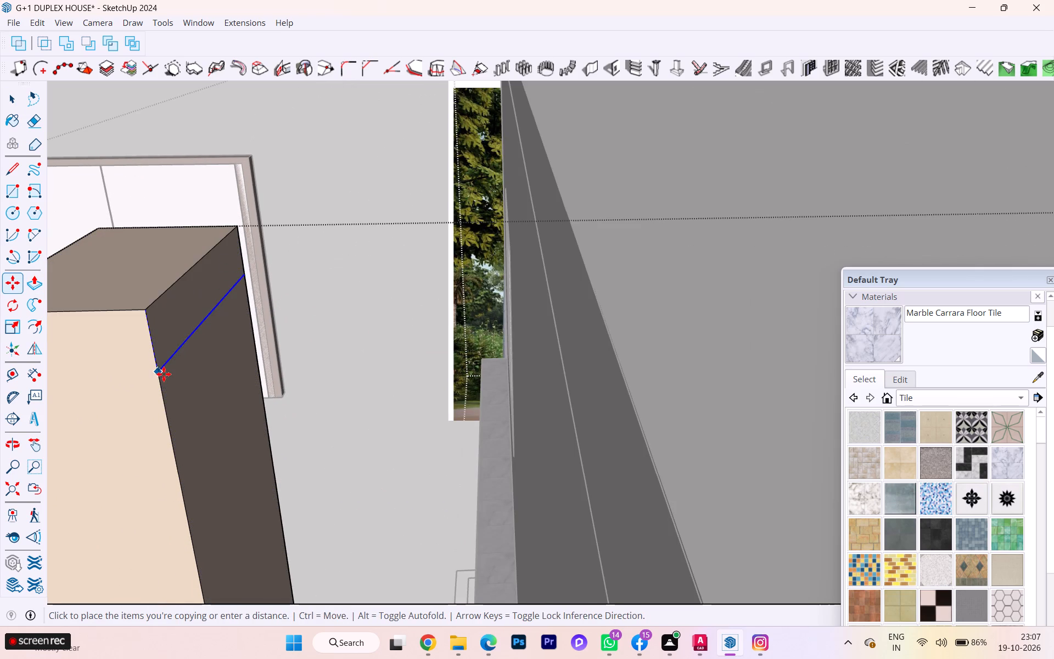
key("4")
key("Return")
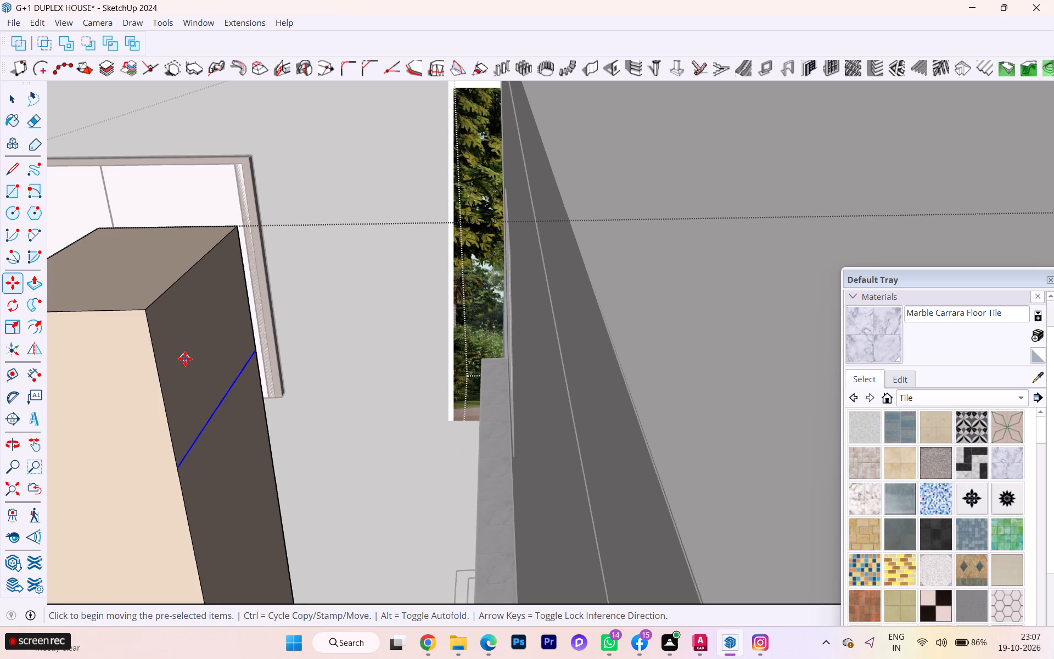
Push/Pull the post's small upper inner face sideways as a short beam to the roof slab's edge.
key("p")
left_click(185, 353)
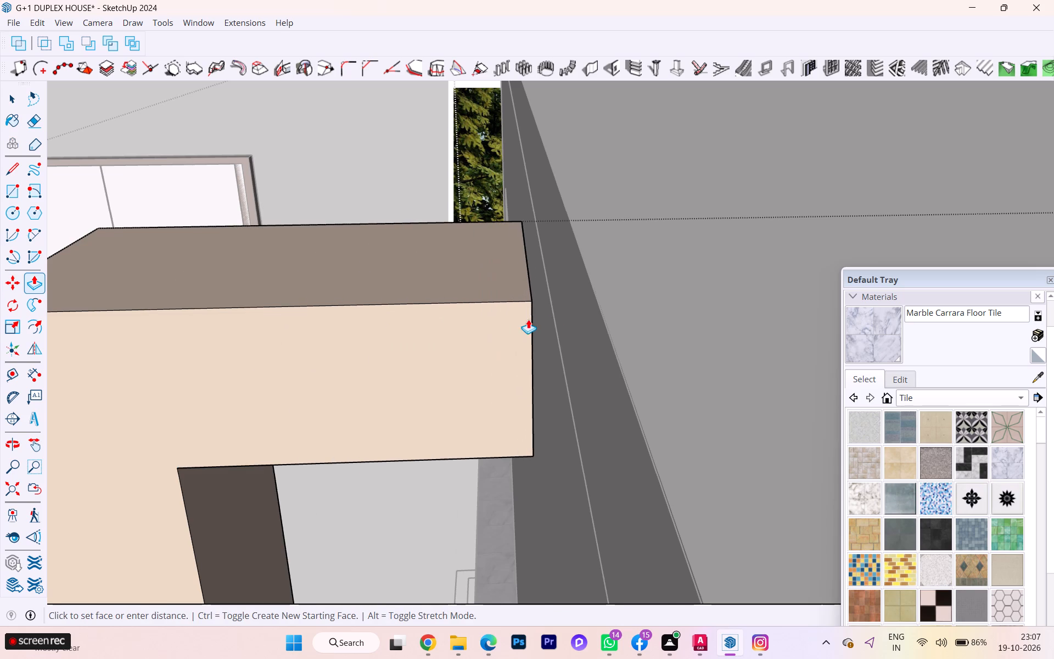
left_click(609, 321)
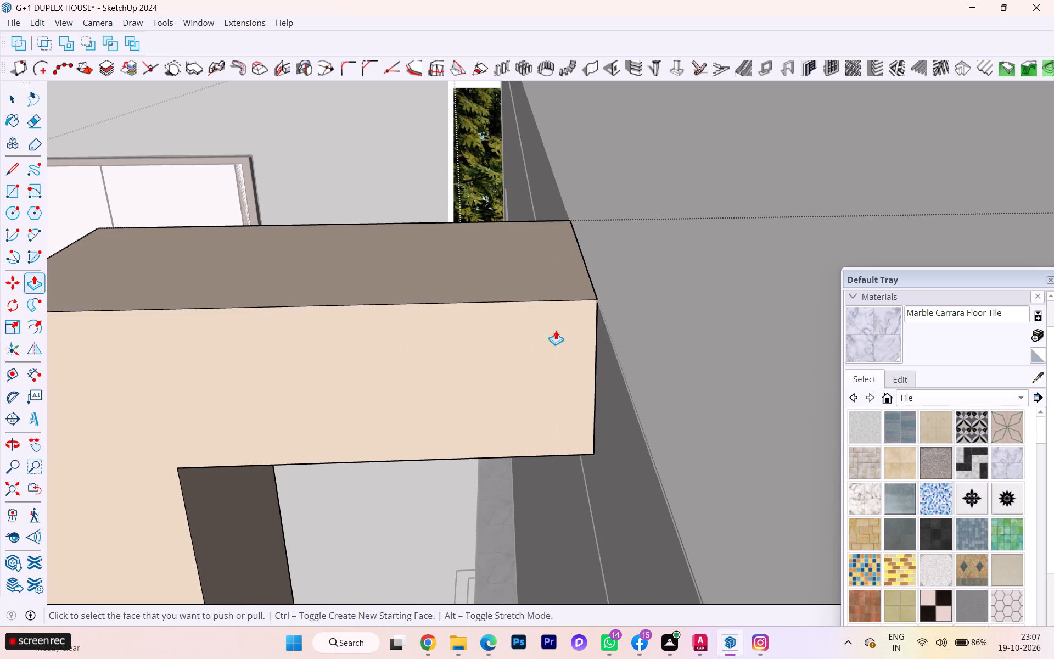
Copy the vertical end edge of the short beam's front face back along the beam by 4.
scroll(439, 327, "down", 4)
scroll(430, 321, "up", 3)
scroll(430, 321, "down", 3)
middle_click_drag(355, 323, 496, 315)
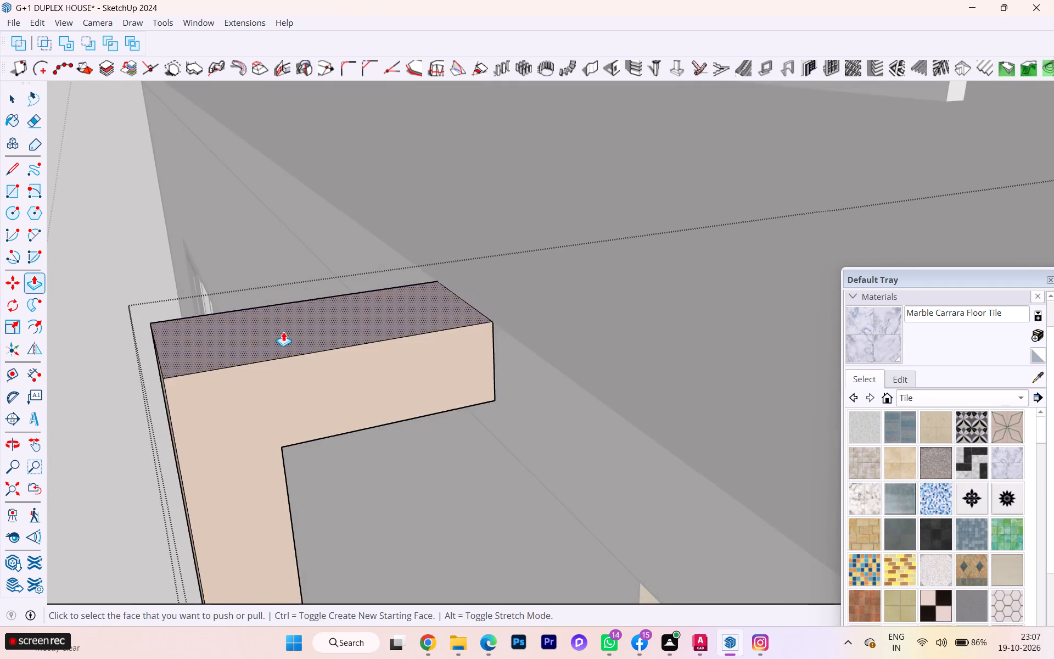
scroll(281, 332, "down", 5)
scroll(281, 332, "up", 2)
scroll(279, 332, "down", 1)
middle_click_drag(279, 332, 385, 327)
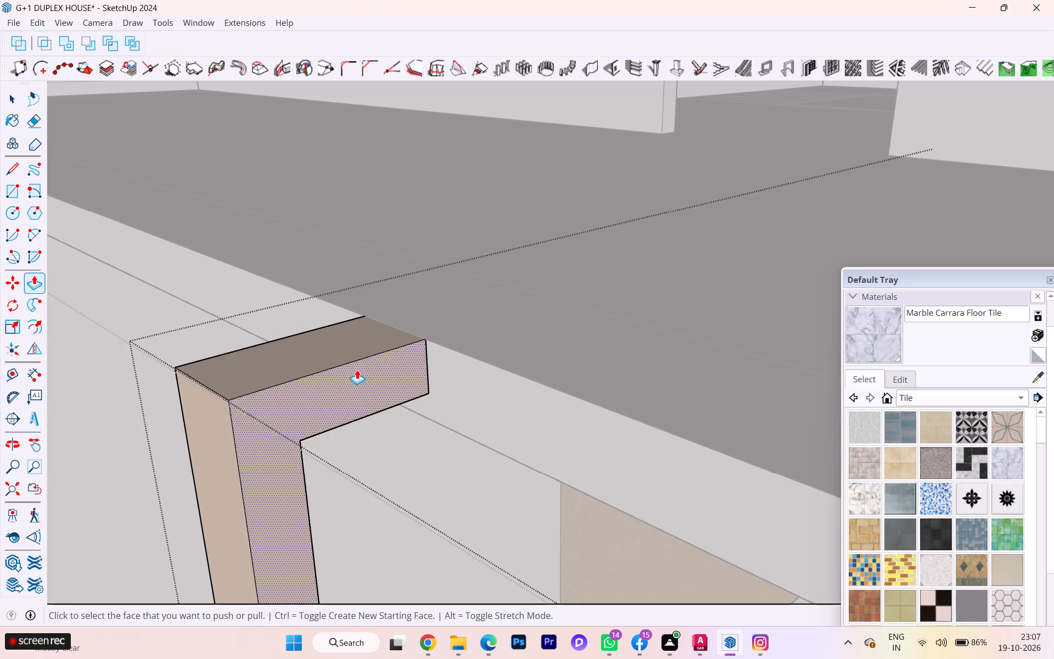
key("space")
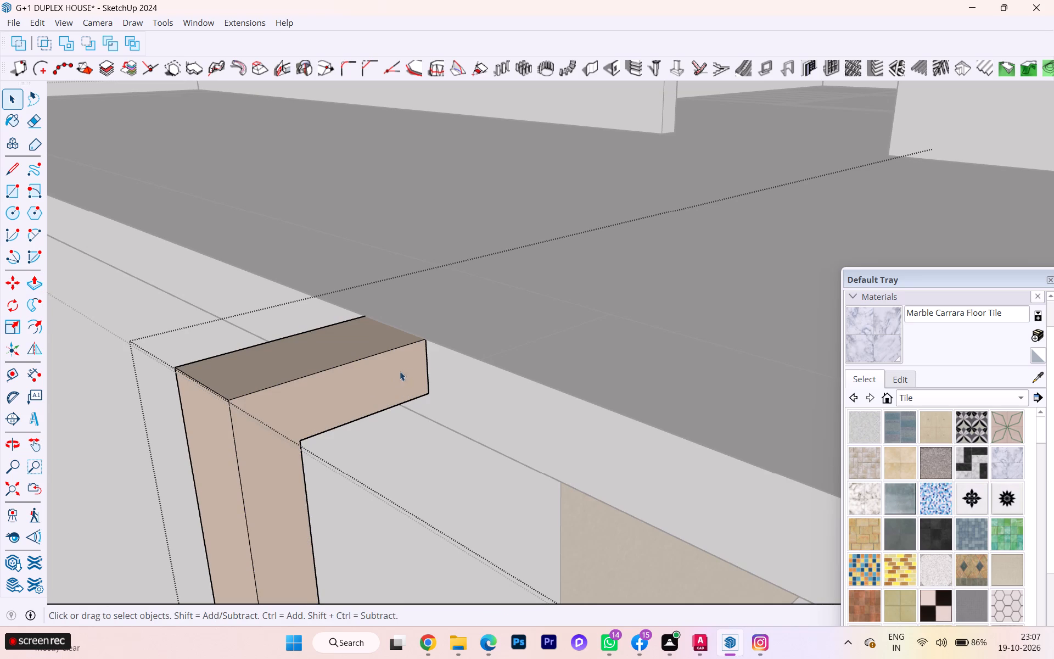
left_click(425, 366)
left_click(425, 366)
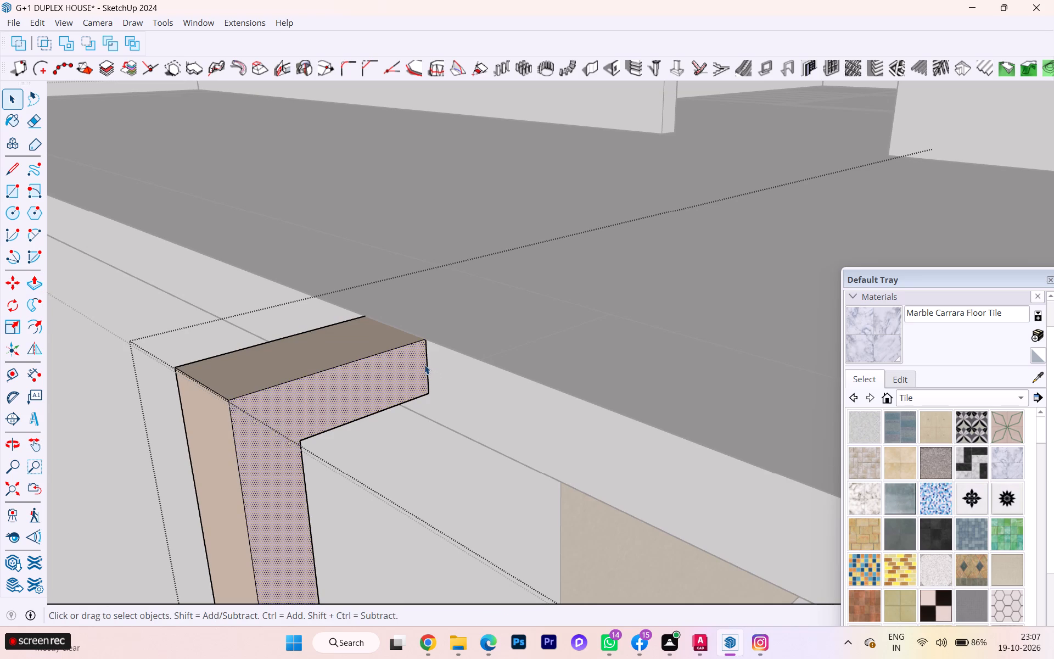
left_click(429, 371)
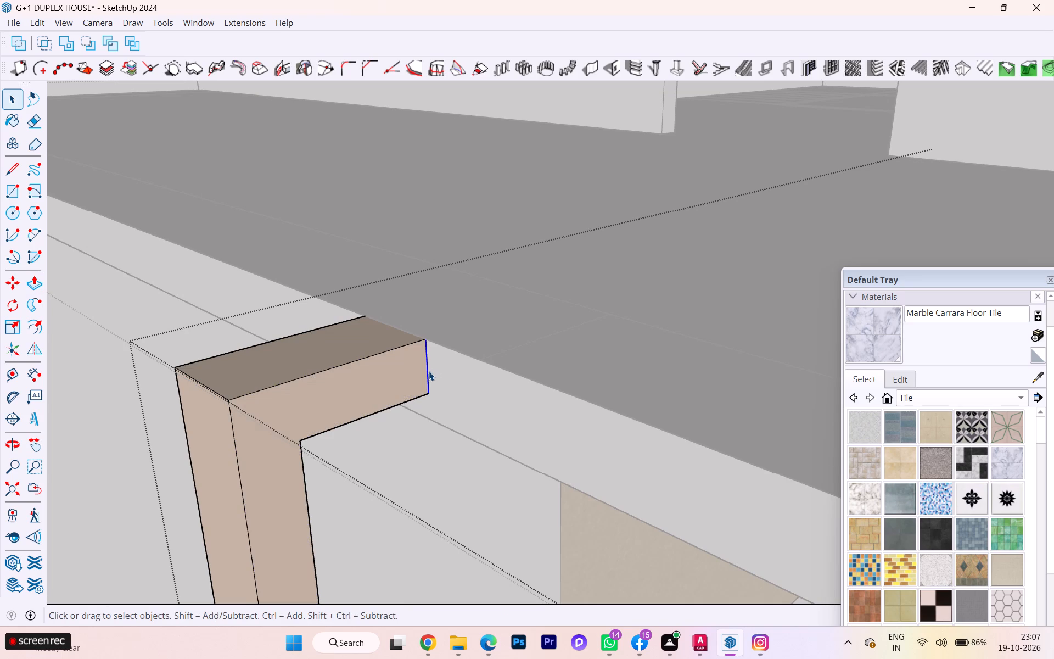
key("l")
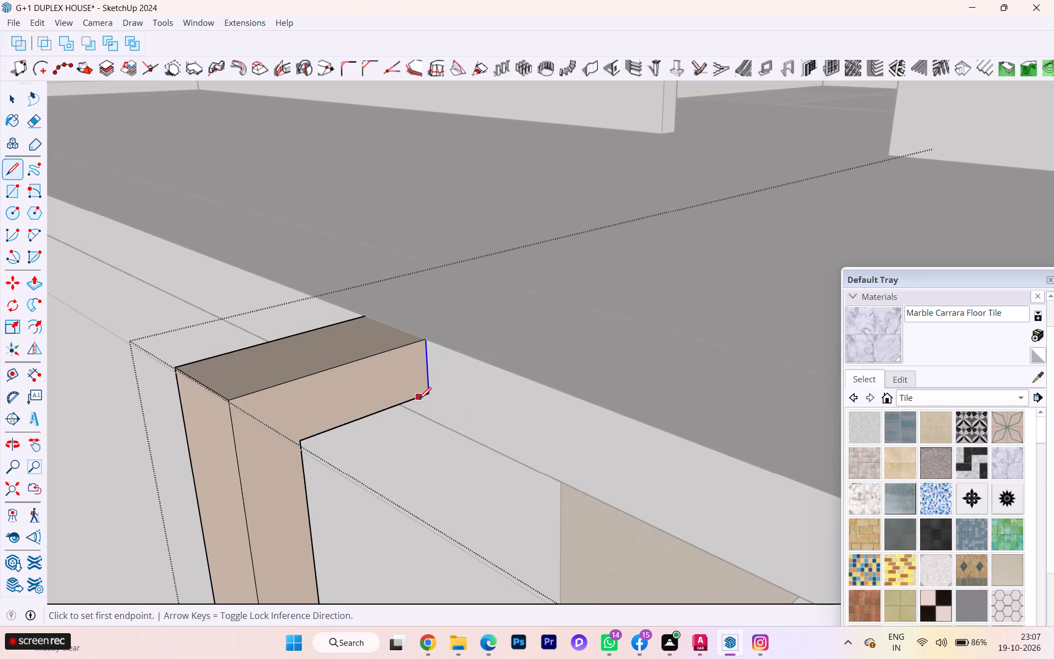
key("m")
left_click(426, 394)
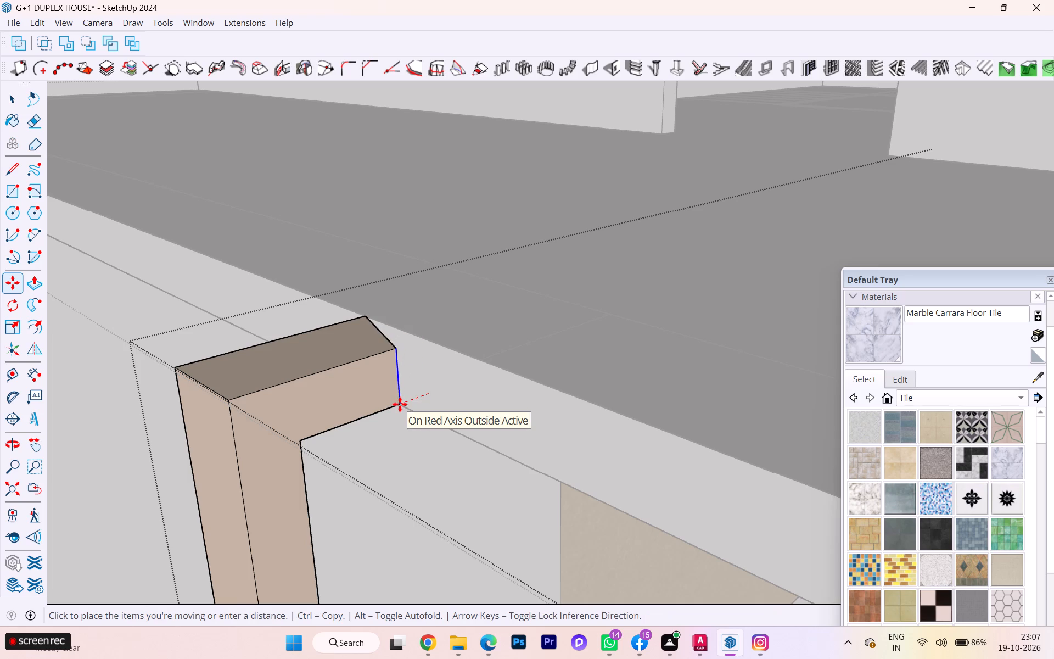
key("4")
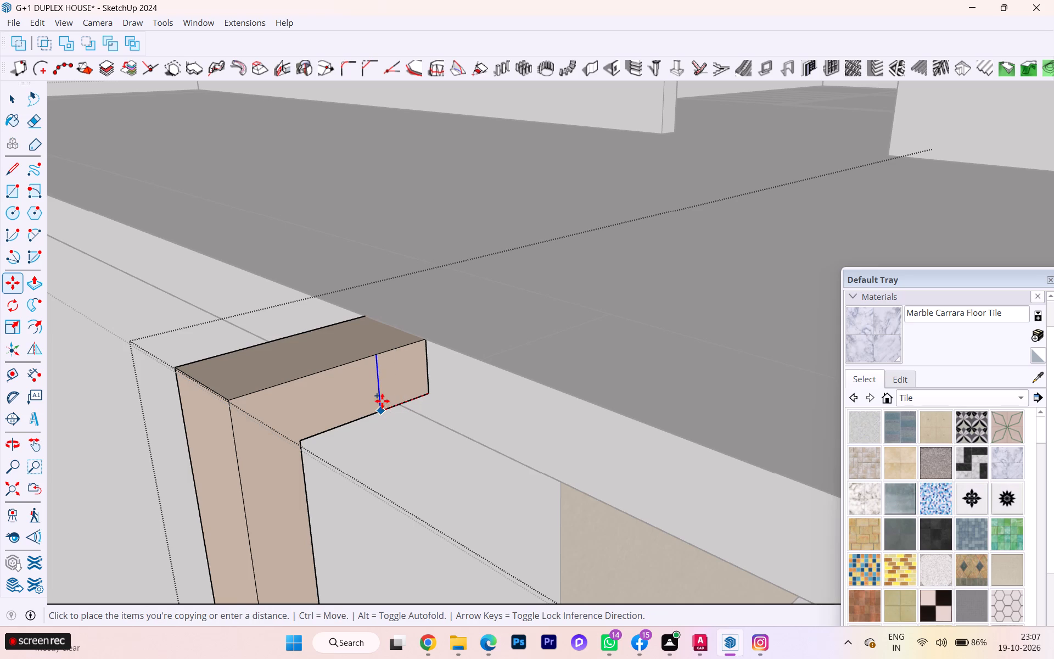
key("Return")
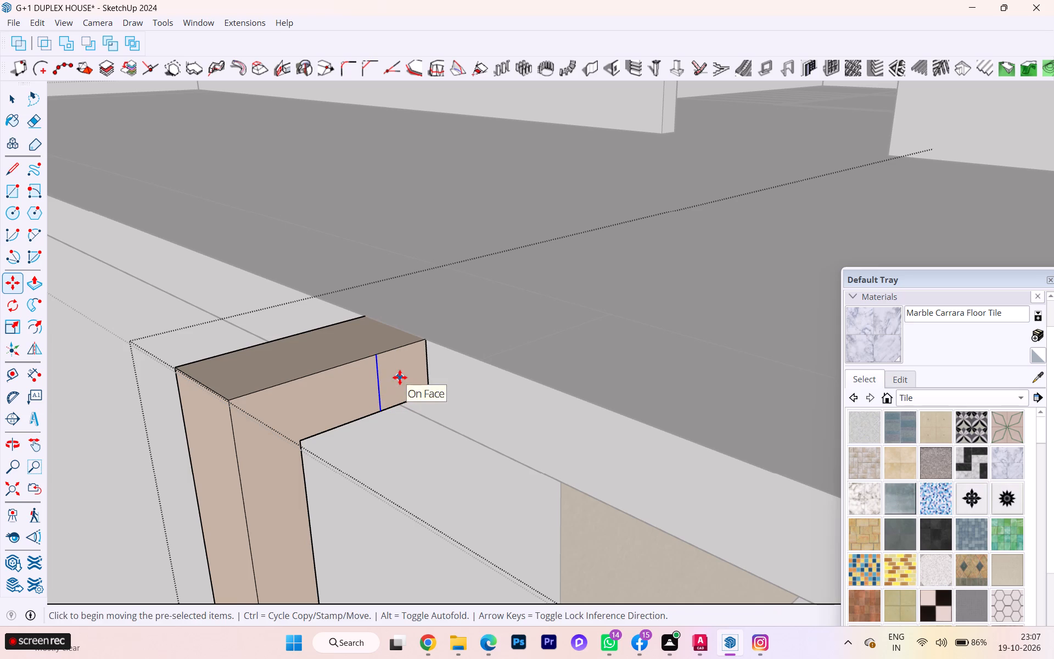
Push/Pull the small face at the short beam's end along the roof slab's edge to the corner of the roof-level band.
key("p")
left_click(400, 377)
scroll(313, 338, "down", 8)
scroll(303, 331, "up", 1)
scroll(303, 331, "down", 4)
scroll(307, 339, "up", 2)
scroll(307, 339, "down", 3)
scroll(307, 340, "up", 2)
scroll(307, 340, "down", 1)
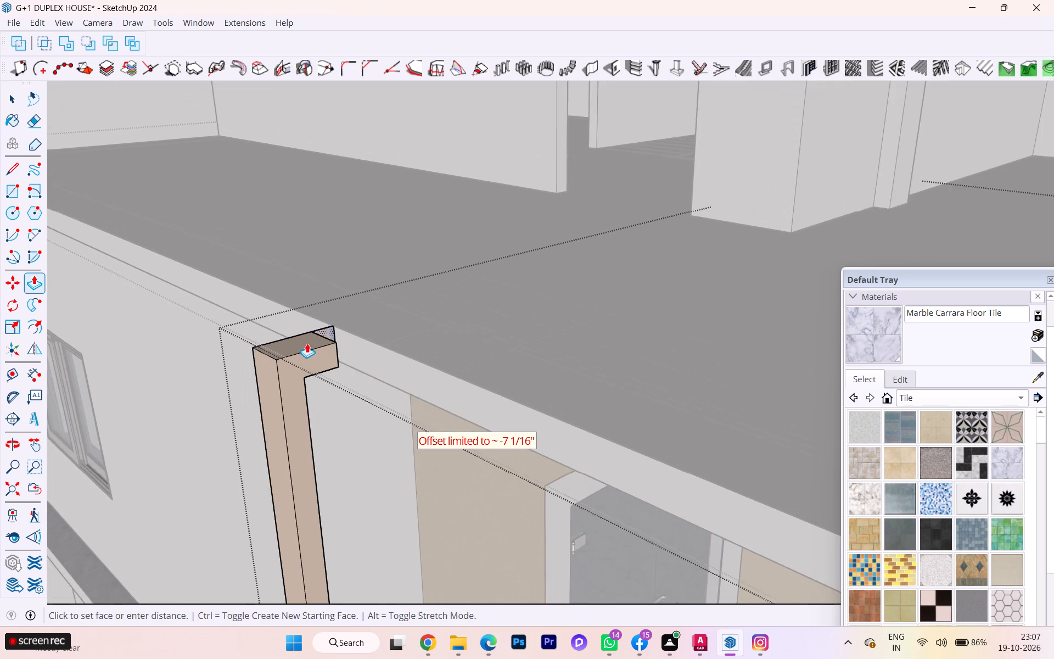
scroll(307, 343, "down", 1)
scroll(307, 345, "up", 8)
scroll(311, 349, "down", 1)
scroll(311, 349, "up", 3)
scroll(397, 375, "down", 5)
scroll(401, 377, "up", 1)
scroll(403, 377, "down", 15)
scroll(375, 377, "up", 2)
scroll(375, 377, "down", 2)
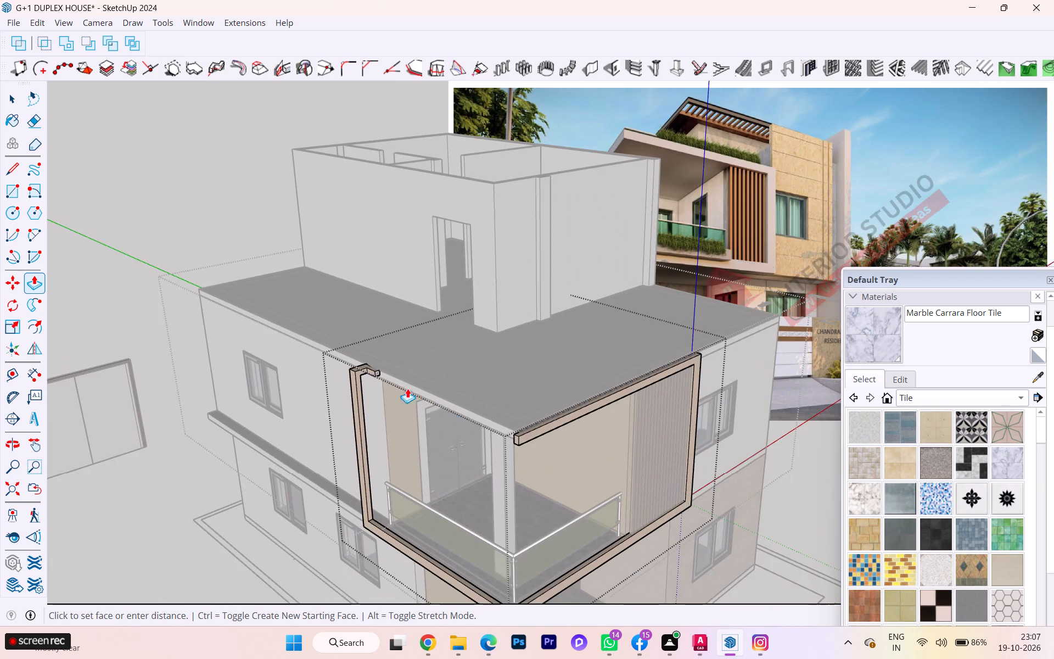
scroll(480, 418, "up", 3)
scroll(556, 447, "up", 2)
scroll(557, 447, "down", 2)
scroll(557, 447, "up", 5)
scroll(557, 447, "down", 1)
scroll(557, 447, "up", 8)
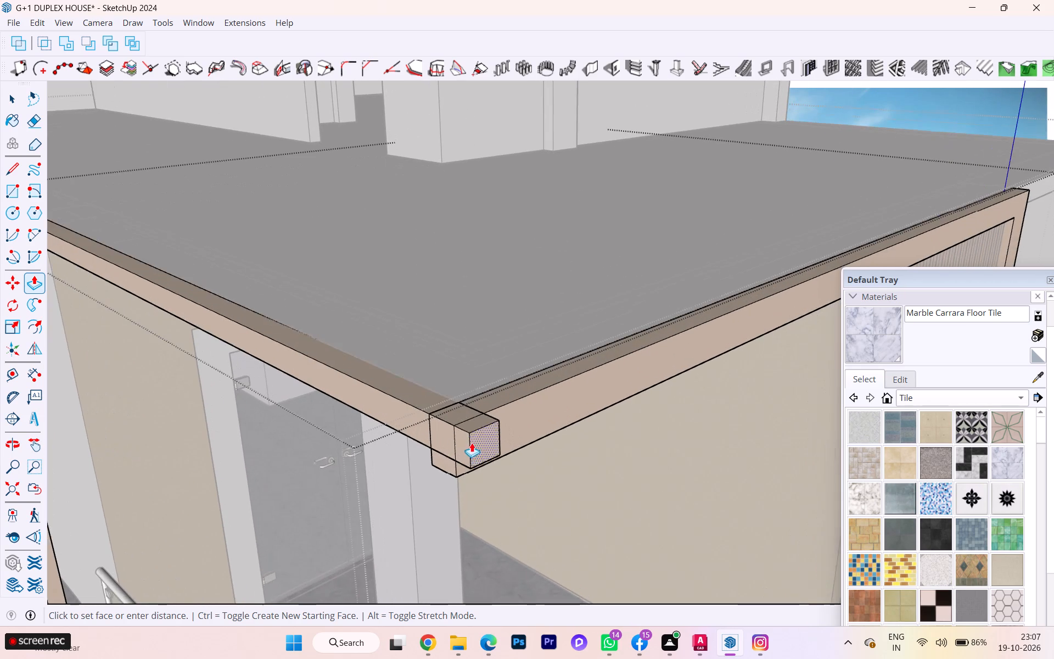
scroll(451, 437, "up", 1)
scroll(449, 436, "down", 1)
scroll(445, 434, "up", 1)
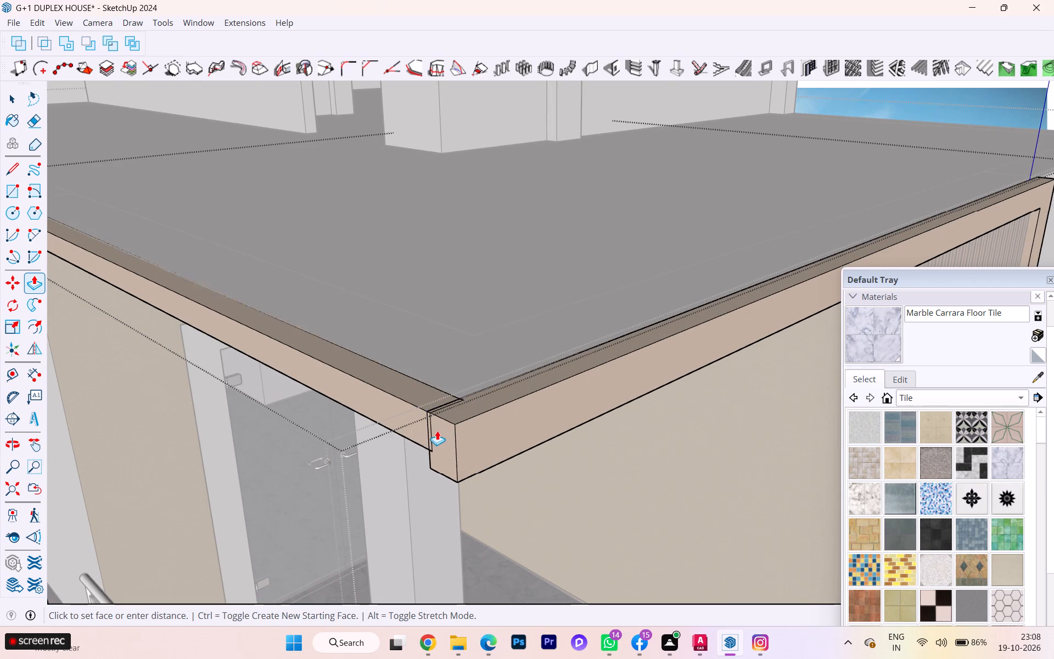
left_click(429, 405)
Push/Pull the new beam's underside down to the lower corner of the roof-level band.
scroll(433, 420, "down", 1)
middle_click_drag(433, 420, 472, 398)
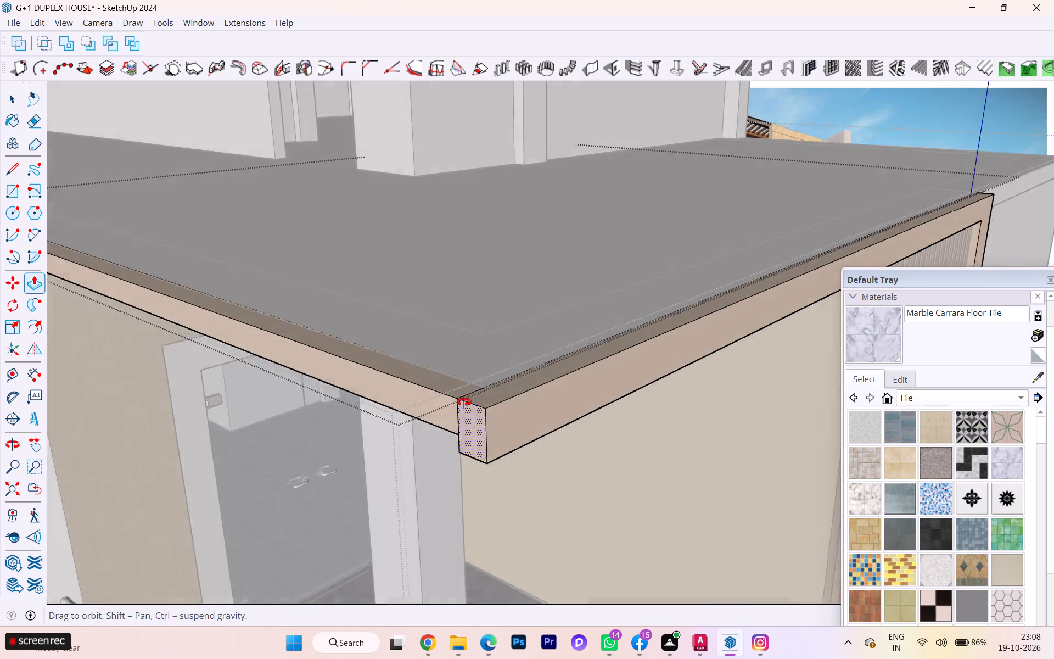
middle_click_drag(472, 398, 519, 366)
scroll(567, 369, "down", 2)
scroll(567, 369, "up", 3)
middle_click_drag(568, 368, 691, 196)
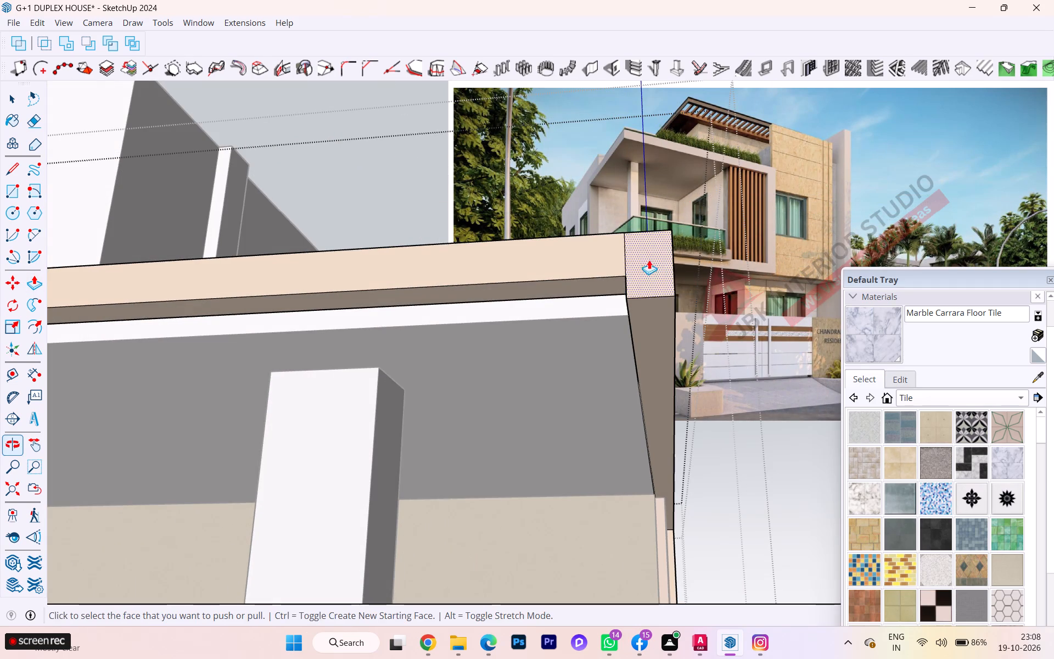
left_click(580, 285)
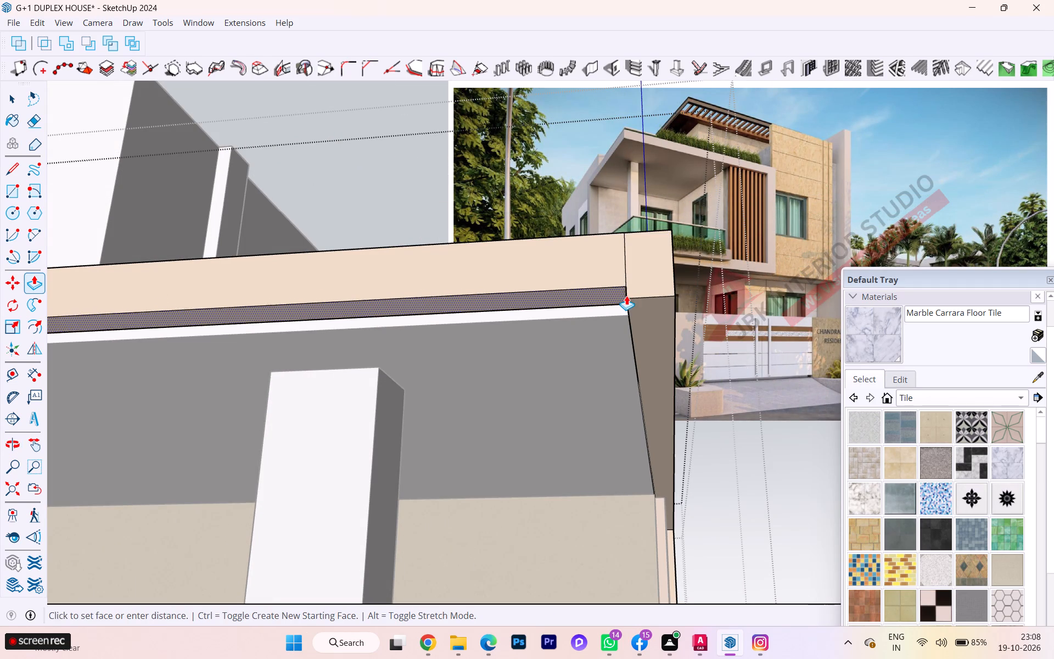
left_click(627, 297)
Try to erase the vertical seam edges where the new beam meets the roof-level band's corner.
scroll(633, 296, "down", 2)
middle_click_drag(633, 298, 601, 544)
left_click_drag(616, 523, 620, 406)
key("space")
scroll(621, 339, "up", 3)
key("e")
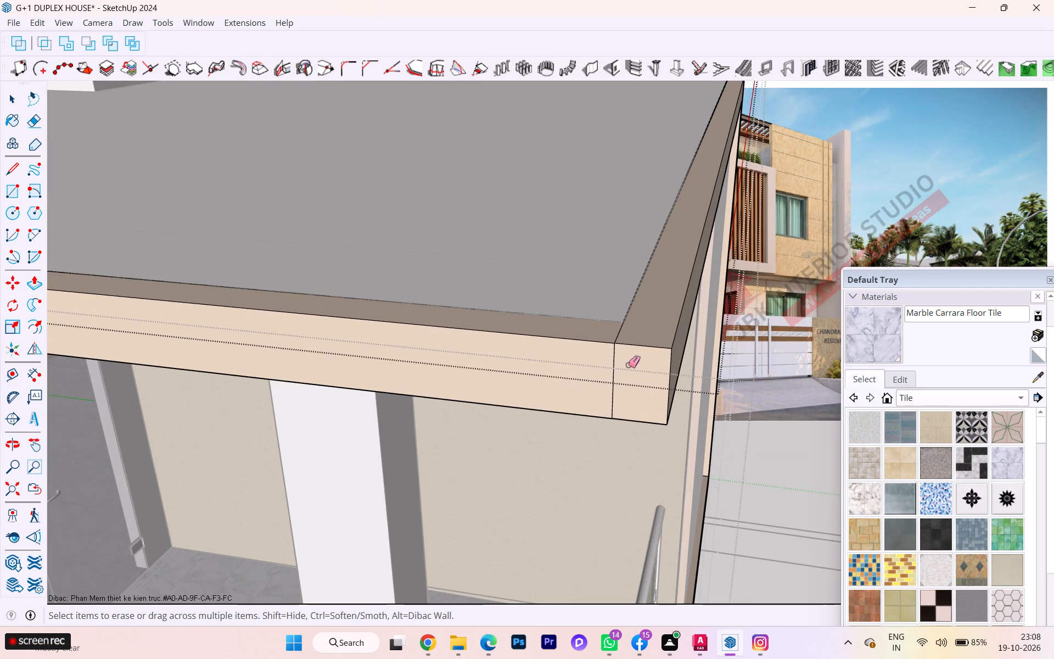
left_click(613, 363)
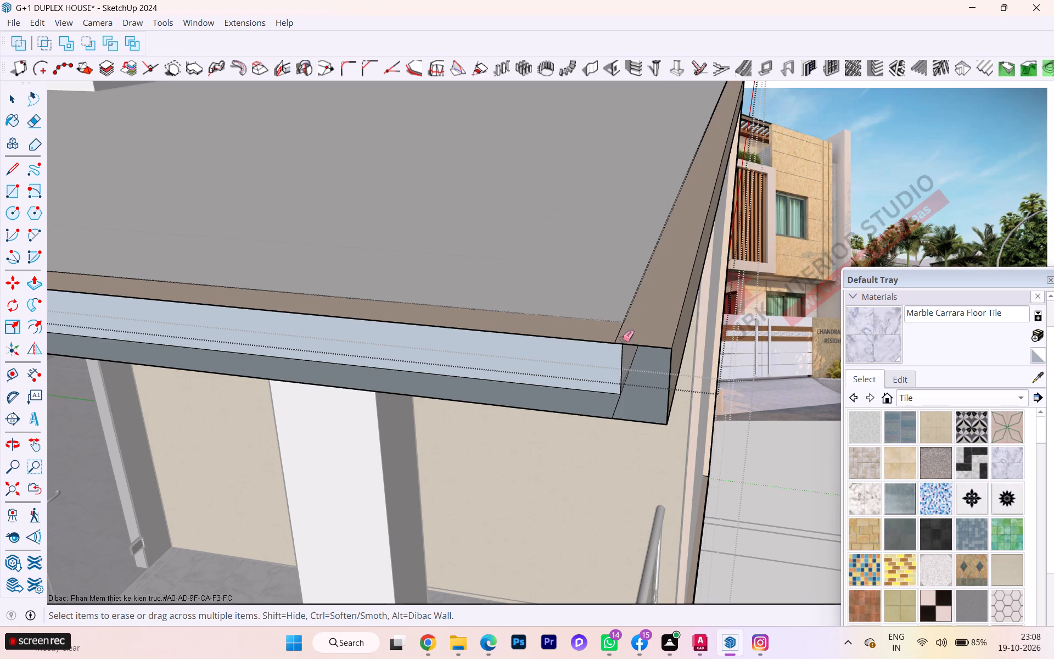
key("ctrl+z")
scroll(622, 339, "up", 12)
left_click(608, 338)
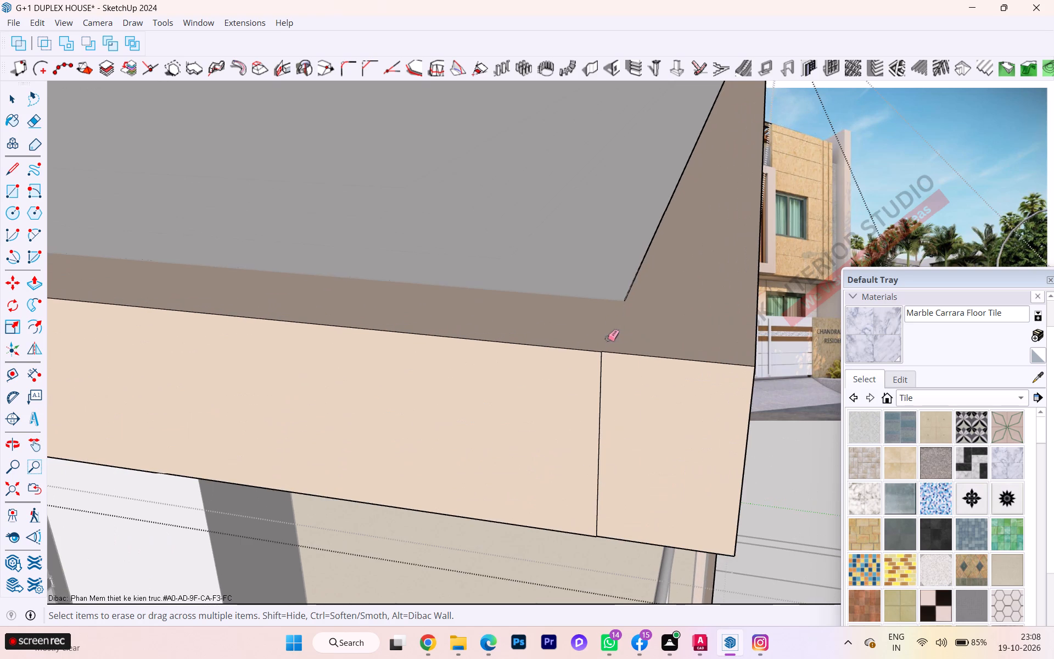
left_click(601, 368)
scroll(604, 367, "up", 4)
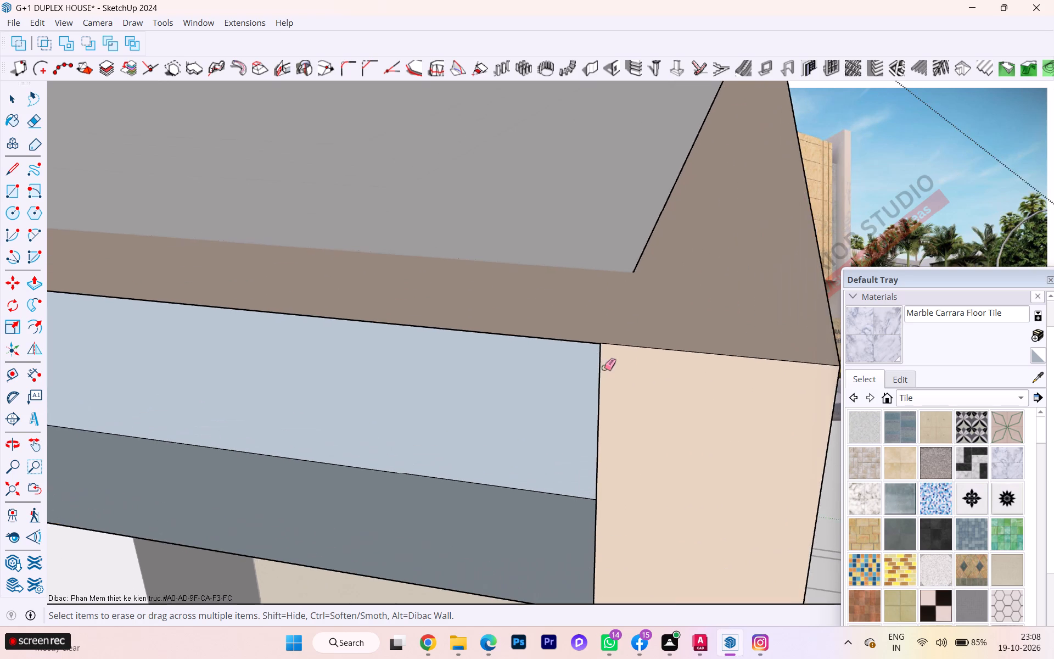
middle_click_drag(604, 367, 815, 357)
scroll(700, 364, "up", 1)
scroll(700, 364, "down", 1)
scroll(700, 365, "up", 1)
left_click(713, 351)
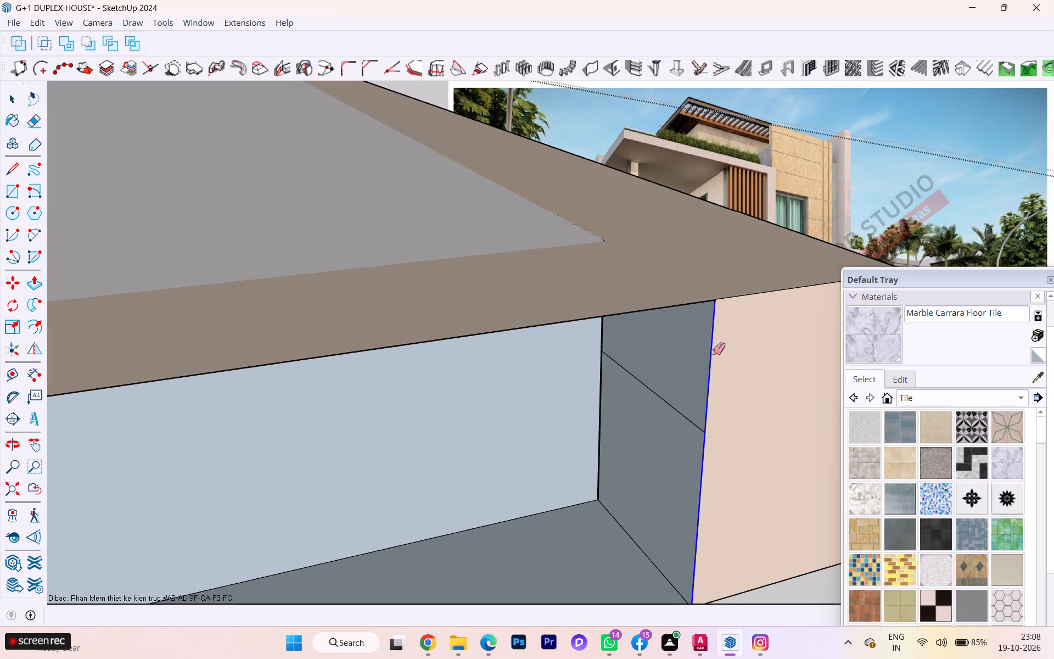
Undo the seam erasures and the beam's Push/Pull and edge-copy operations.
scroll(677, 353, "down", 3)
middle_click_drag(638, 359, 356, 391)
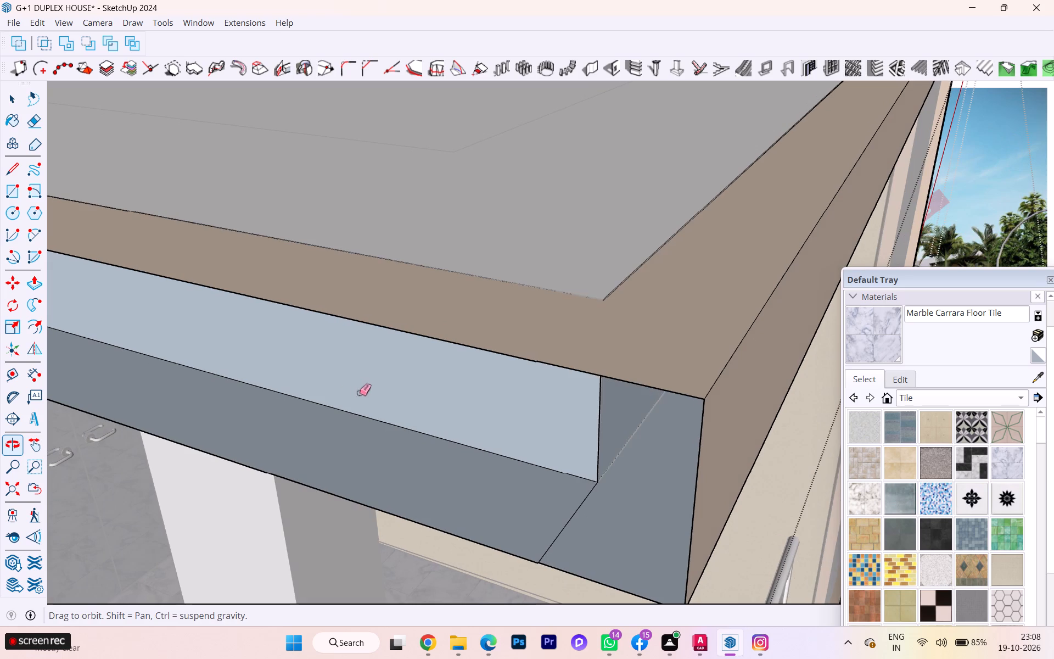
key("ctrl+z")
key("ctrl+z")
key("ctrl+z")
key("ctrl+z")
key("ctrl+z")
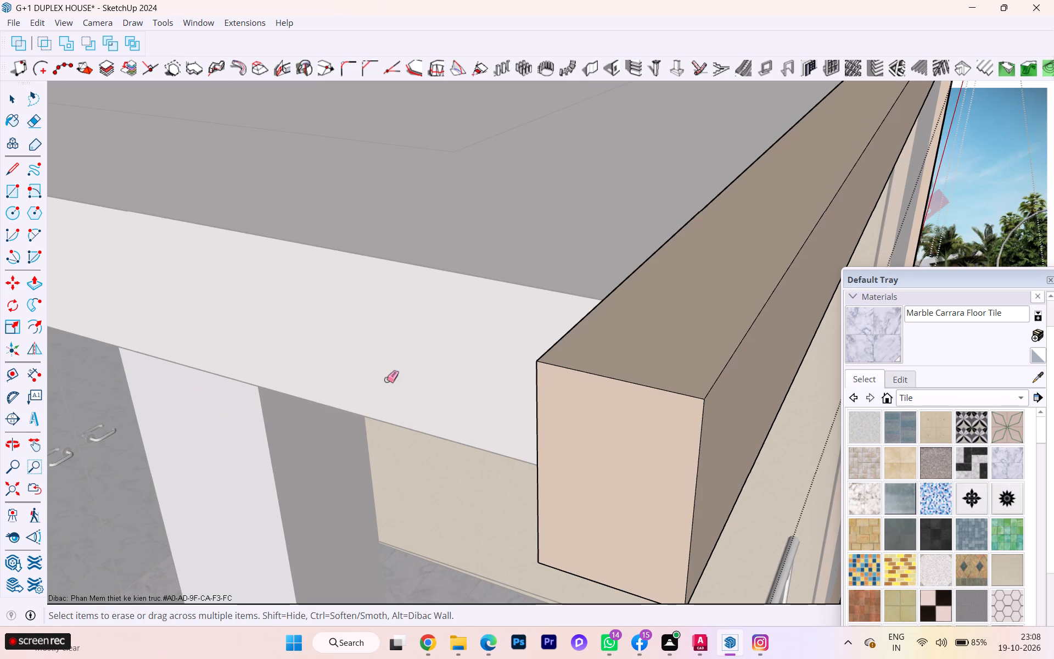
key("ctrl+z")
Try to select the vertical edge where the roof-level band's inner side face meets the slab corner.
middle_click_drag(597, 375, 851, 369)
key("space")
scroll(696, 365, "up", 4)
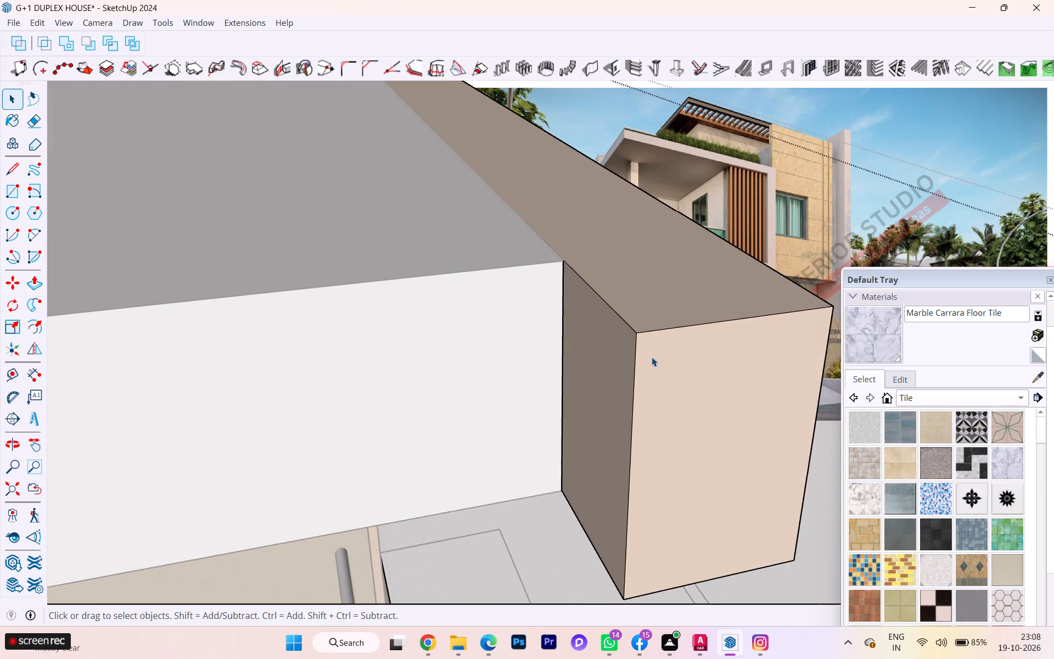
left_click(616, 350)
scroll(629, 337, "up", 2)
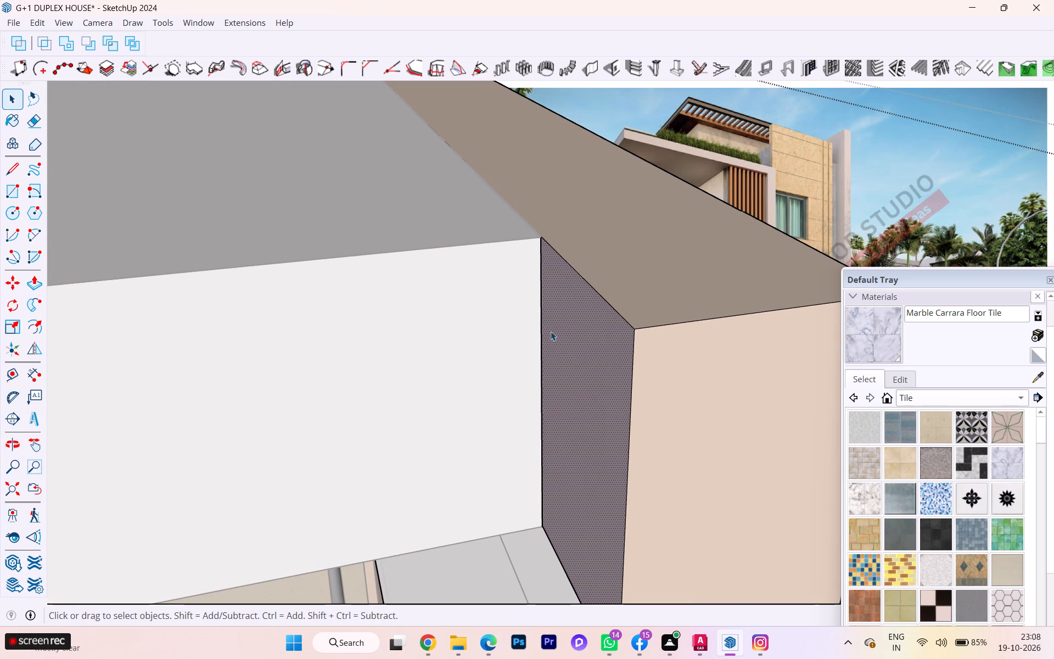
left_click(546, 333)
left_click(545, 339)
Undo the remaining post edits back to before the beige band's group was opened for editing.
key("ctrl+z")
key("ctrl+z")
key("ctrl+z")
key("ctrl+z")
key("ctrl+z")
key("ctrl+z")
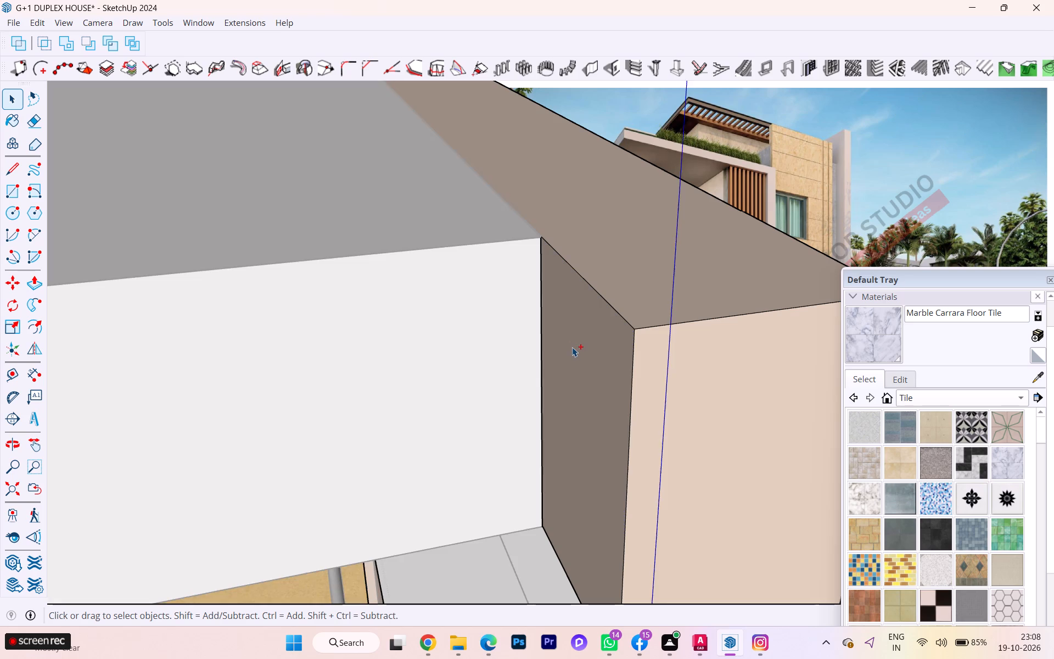
Undo the last four edits to the beige band frame and its post.
key("ctrl+z")
key("ctrl+z")
key("ctrl+z")
key("ctrl+z")
Push/Pull the small square face at the rear end of the balcony's lower side band up to the roof slab's top level.
scroll(629, 345, "down", 1)
middle_click_drag(629, 345, 564, 359)
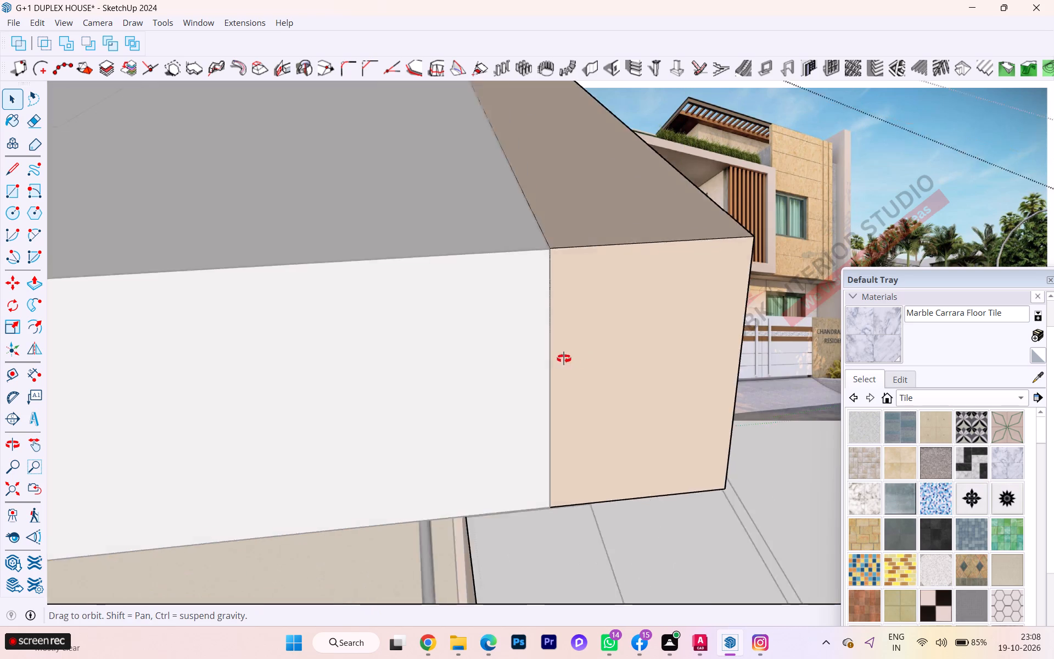
middle_click_drag(564, 359, 154, 406)
scroll(433, 373, "up", 1)
scroll(435, 373, "down", 2)
scroll(449, 371, "up", 1)
scroll(449, 371, "down", 5)
scroll(449, 371, "up", 1)
scroll(450, 371, "down", 1)
scroll(446, 374, "up", 2)
scroll(446, 374, "down", 3)
scroll(445, 373, "up", 2)
scroll(445, 373, "down", 1)
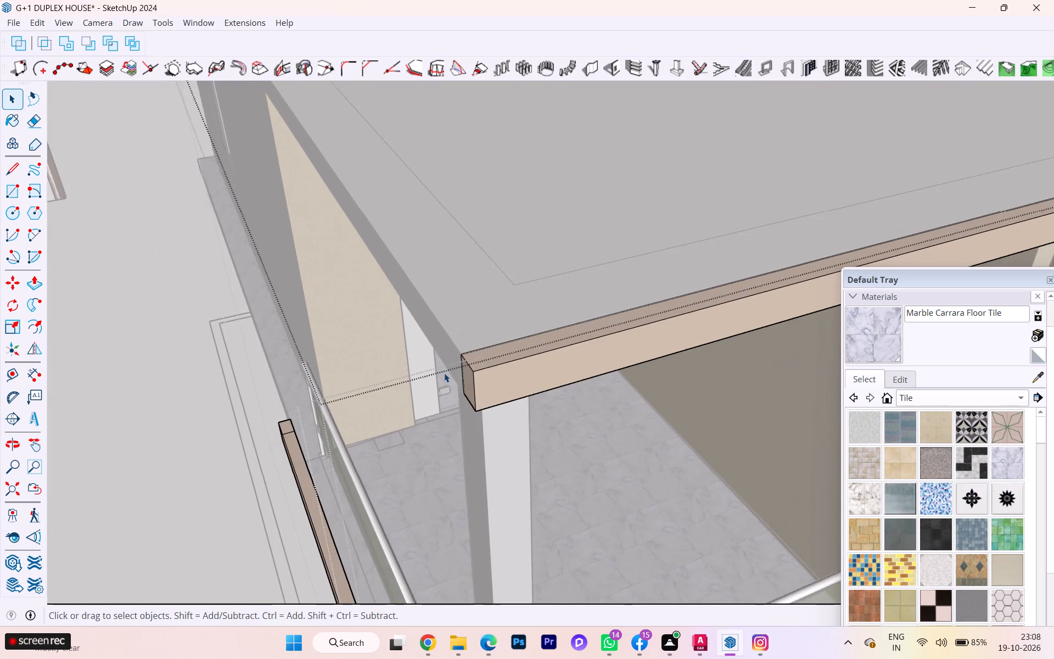
scroll(444, 373, "down", 3)
scroll(294, 396, "up", 3)
scroll(294, 396, "down", 1)
scroll(306, 396, "up", 2)
scroll(297, 407, "down", 2)
scroll(296, 408, "up", 3)
scroll(287, 416, "down", 3)
scroll(287, 416, "up", 4)
scroll(282, 417, "down", 6)
scroll(282, 417, "up", 9)
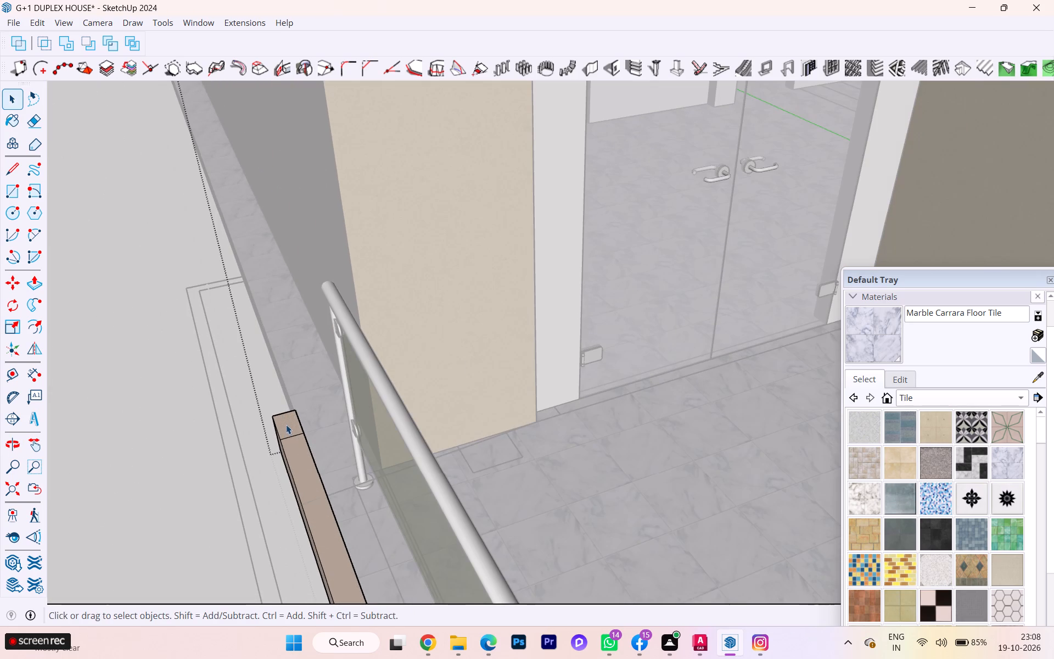
left_click(286, 425)
key("p")
left_click(287, 425)
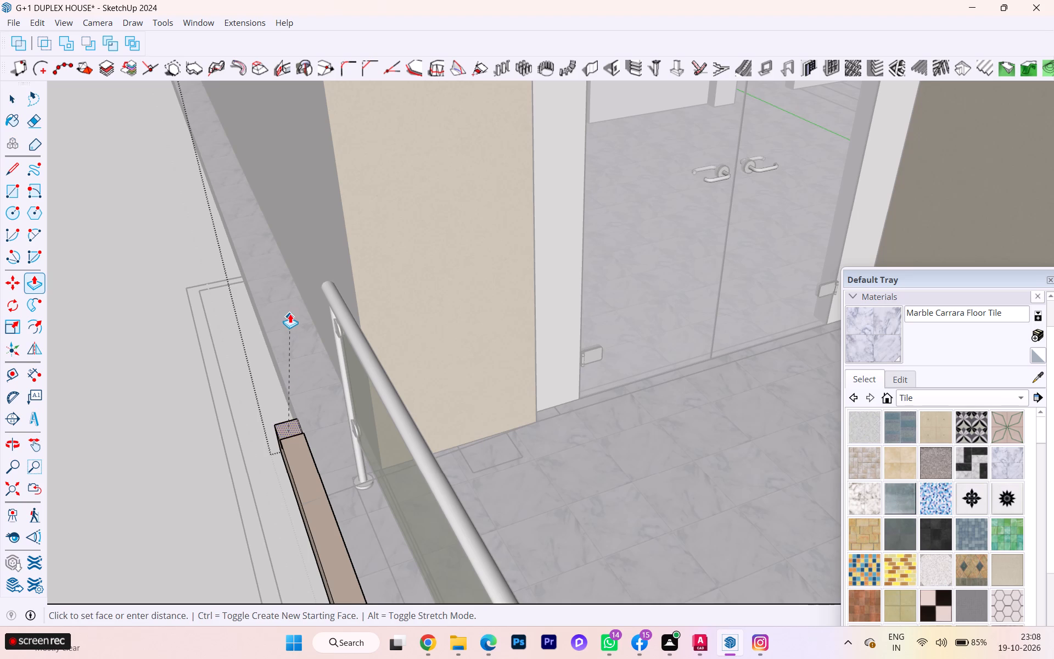
scroll(289, 311, "down", 1)
scroll(299, 176, "down", 1)
scroll(299, 176, "up", 1)
scroll(299, 176, "down", 4)
scroll(295, 184, "up", 1)
scroll(295, 184, "down", 7)
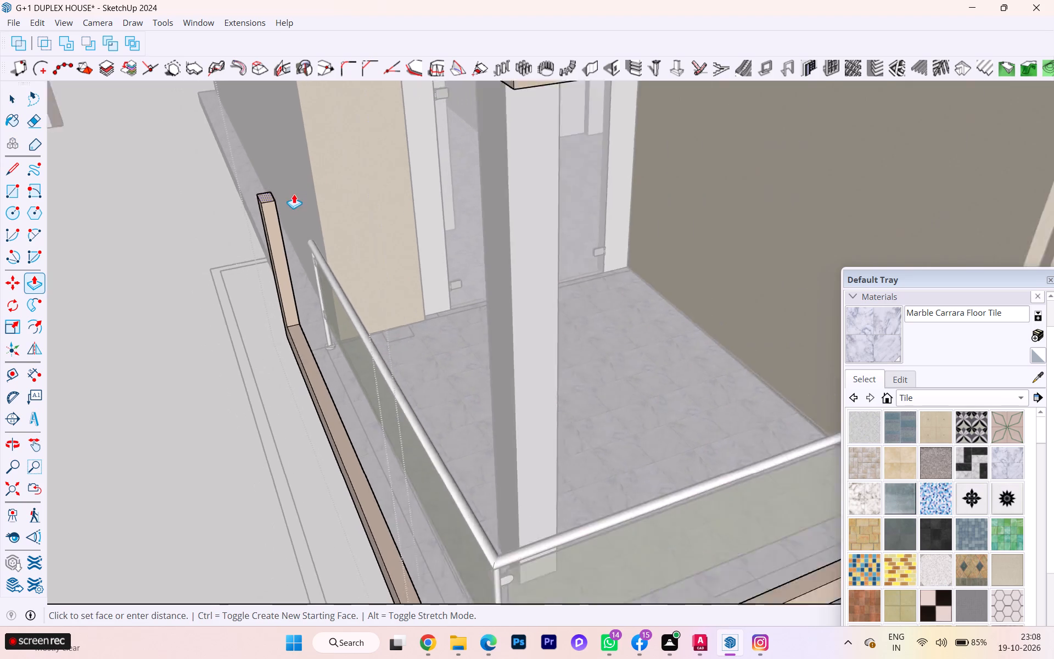
scroll(294, 194, "down", 10)
scroll(288, 218, "up", 1)
scroll(288, 218, "down", 2)
scroll(305, 130, "up", 5)
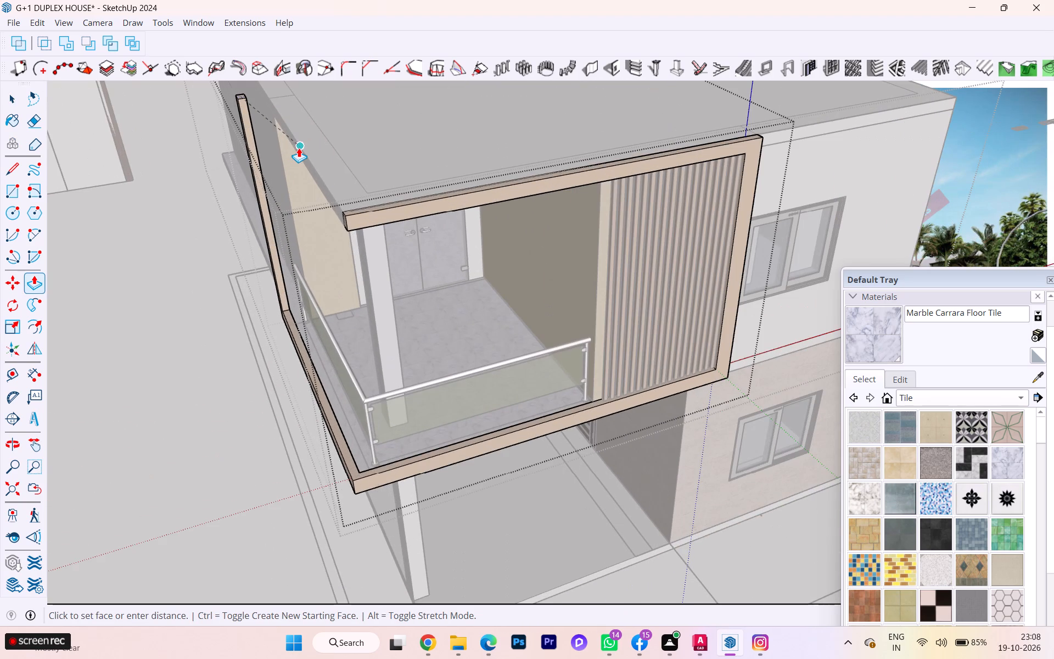
left_click(299, 148)
Copy the top edge of the new post's slab-facing side straight down the post by 4.
scroll(244, 177, "down", 1)
middle_click_drag(244, 177, 562, 173)
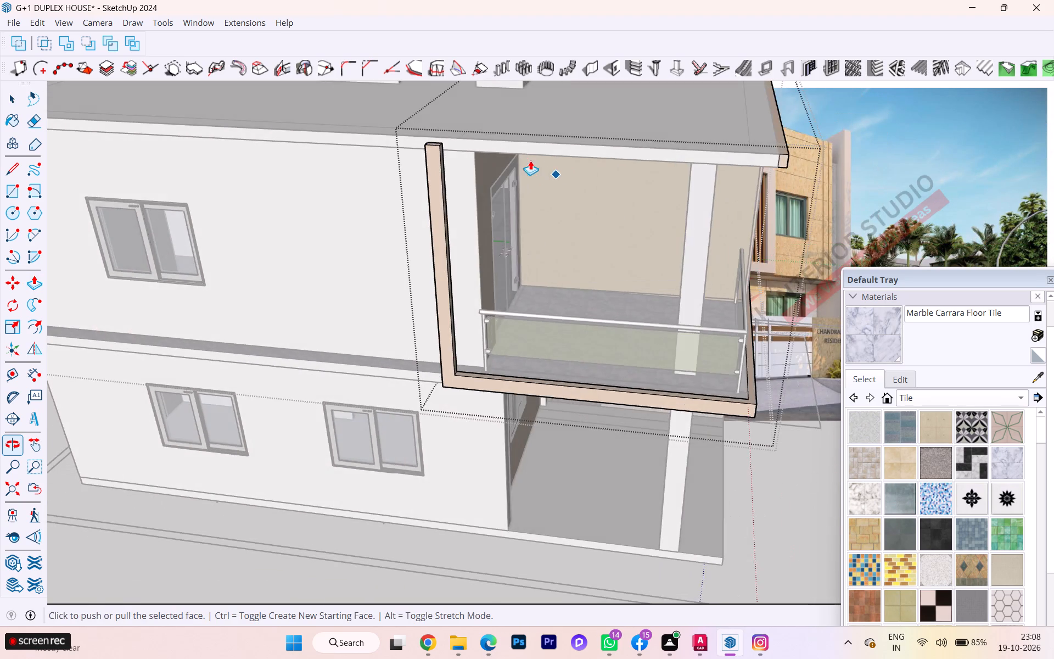
scroll(481, 146, "up", 15)
middle_click_drag(406, 157, 160, 241)
scroll(236, 129, "up", 6)
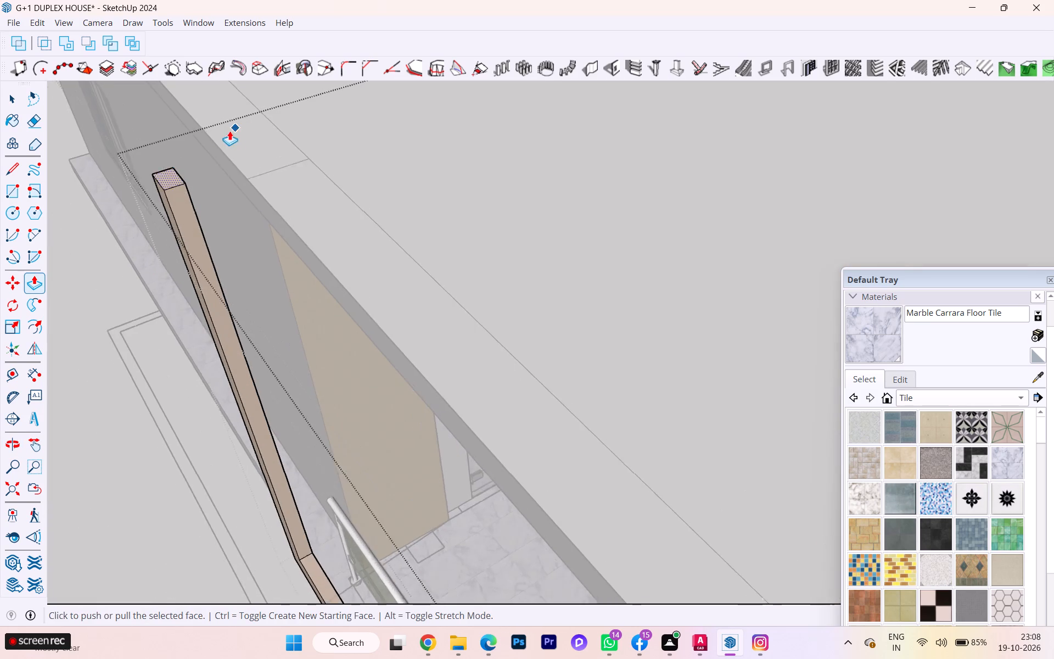
scroll(152, 169, "down", 2)
scroll(151, 170, "up", 7)
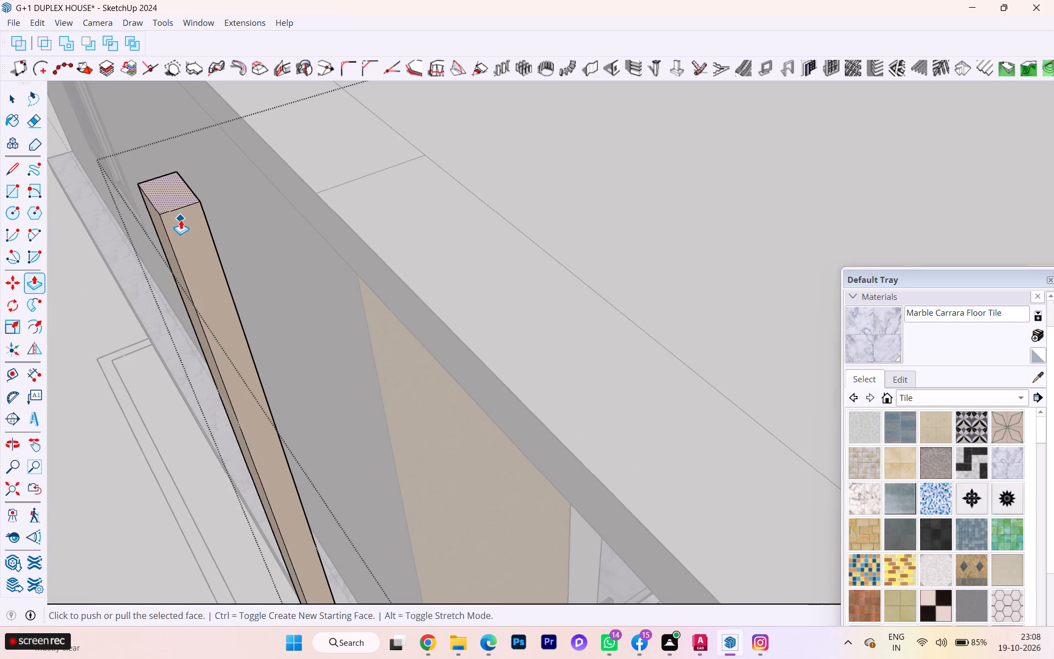
scroll(187, 217, "down", 4)
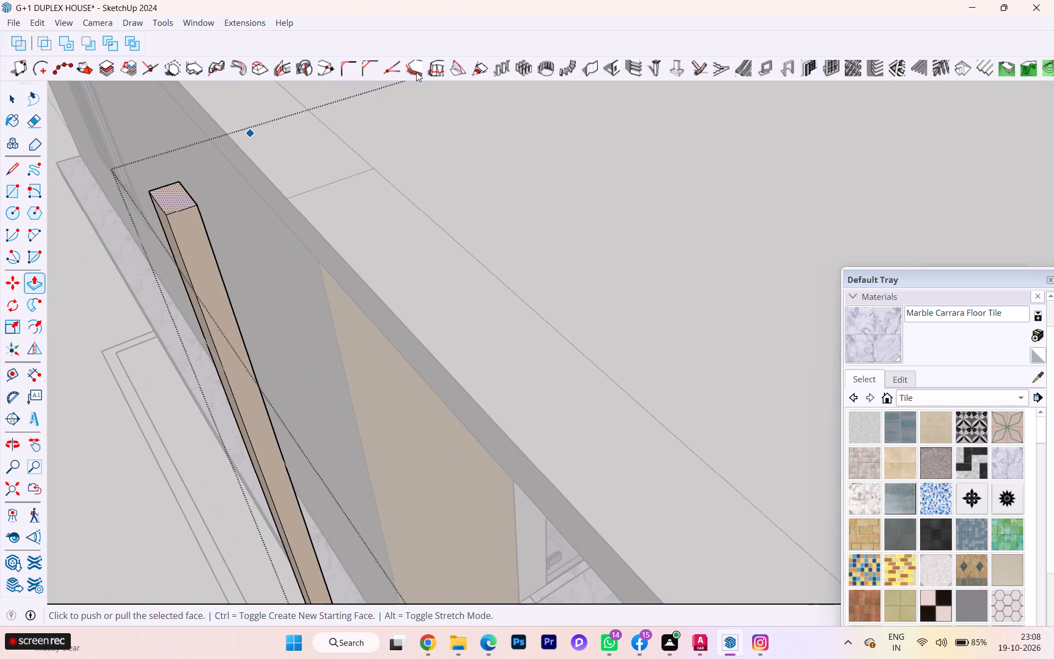
key("space")
scroll(216, 208, "down", 1)
middle_click_drag(217, 208, 29, 238)
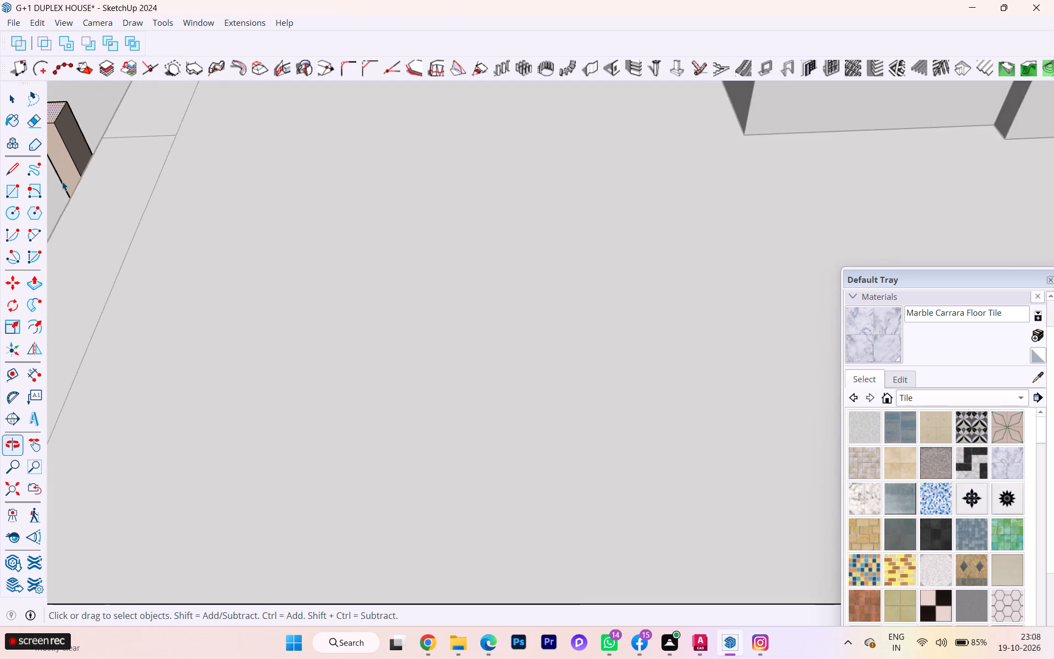
scroll(69, 146, "up", 5)
left_click(61, 116)
scroll(325, 113, "down", 4)
scroll(448, 132, "down", 1)
scroll(173, 86, "up", 5)
scroll(173, 86, "down", 1)
scroll(173, 86, "up", 2)
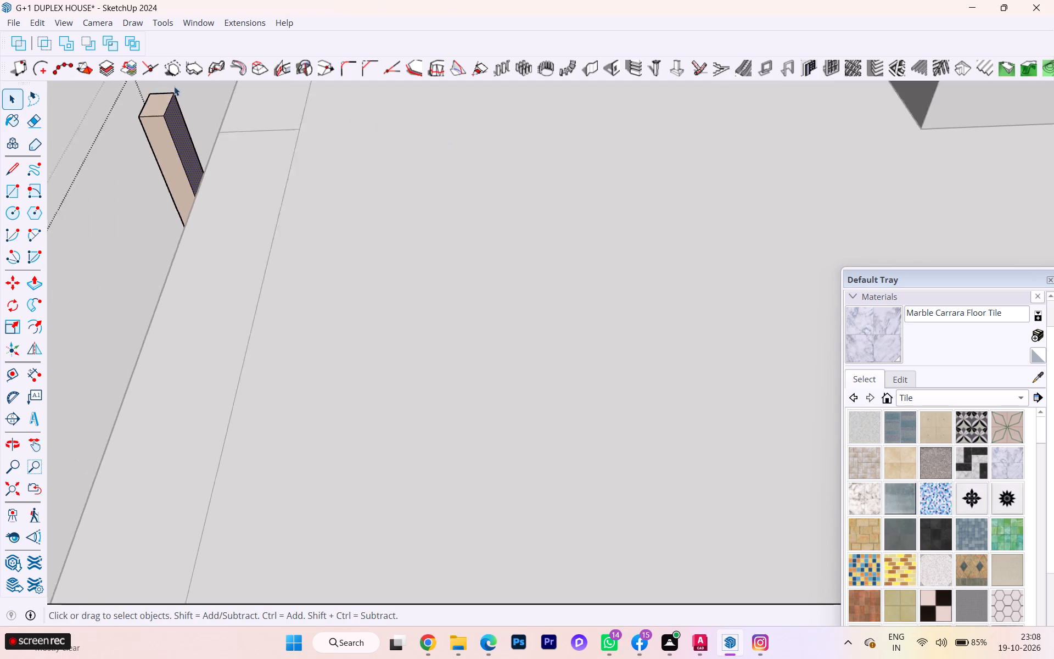
scroll(174, 86, "up", 8)
scroll(161, 147, "down", 1)
scroll(161, 147, "up", 6)
left_click(157, 103)
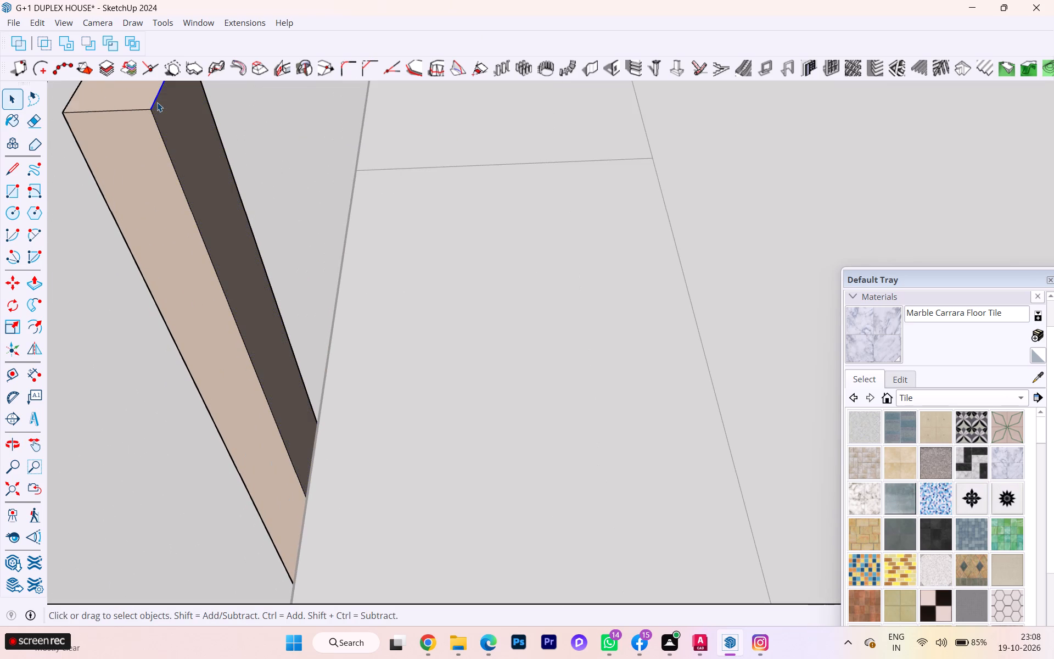
key("m")
left_click(149, 111)
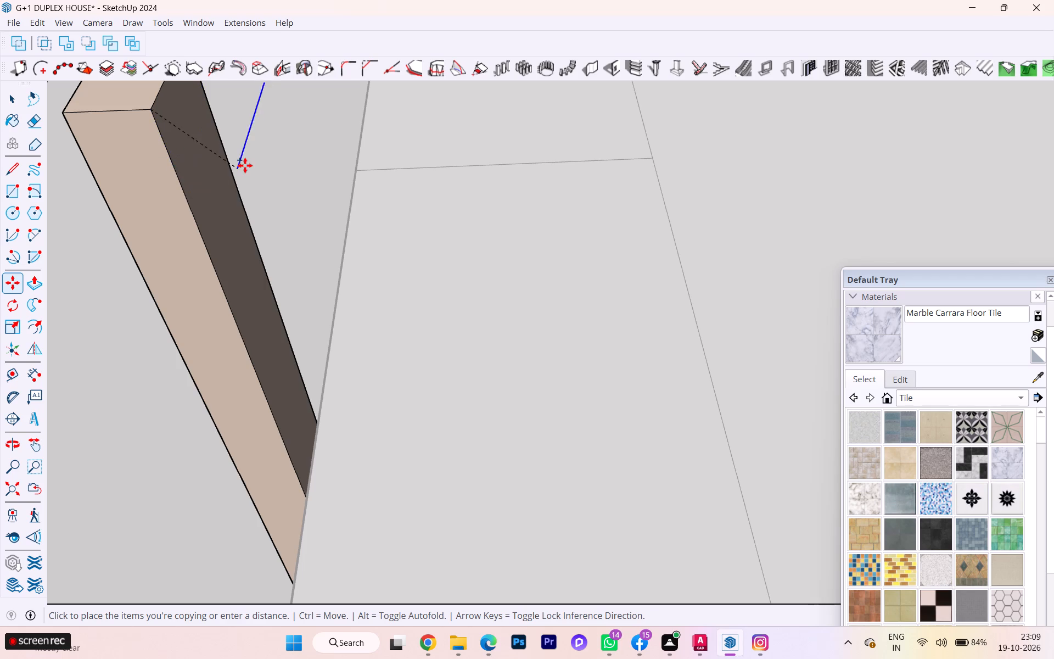
key("Up")
key("4")
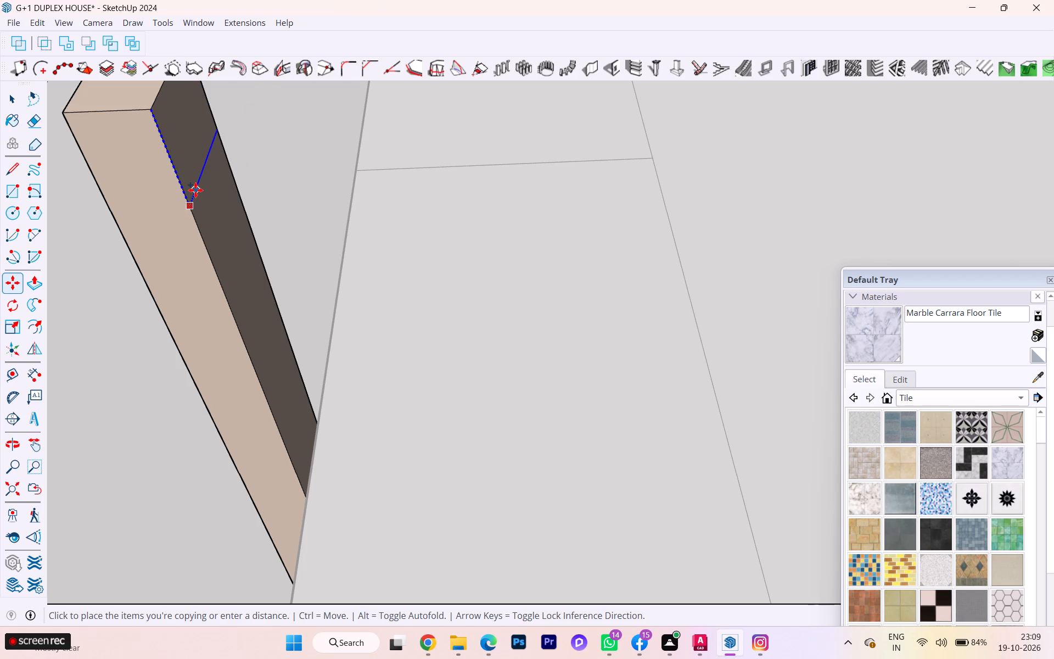
key("Return")
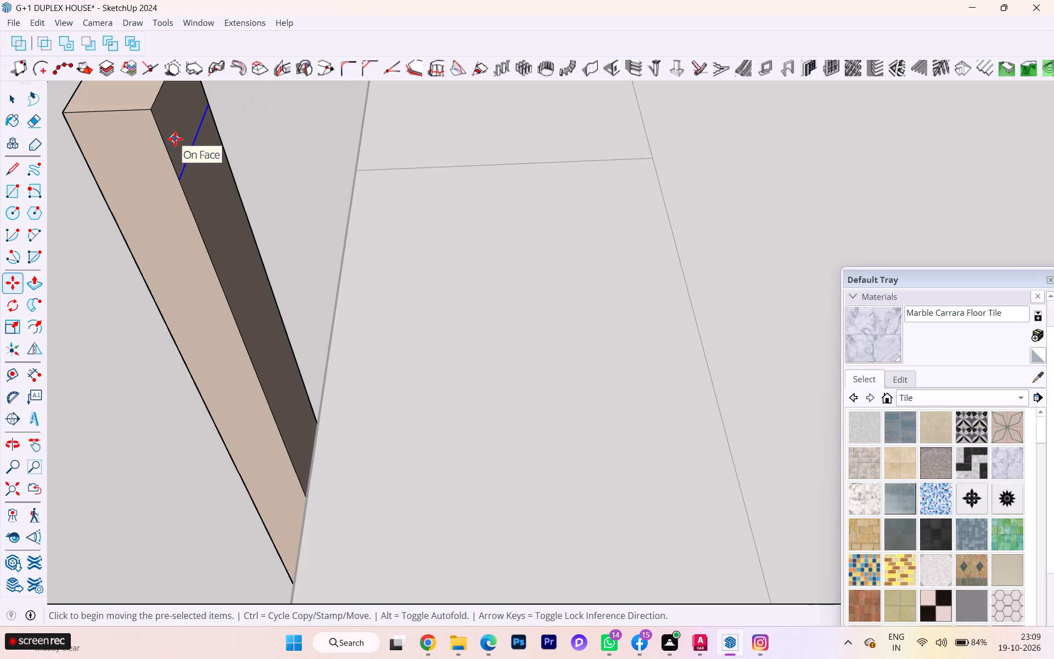
Push/Pull the small split-off face at the post's top across to the roof slab's edge.
key("p")
left_click(173, 133)
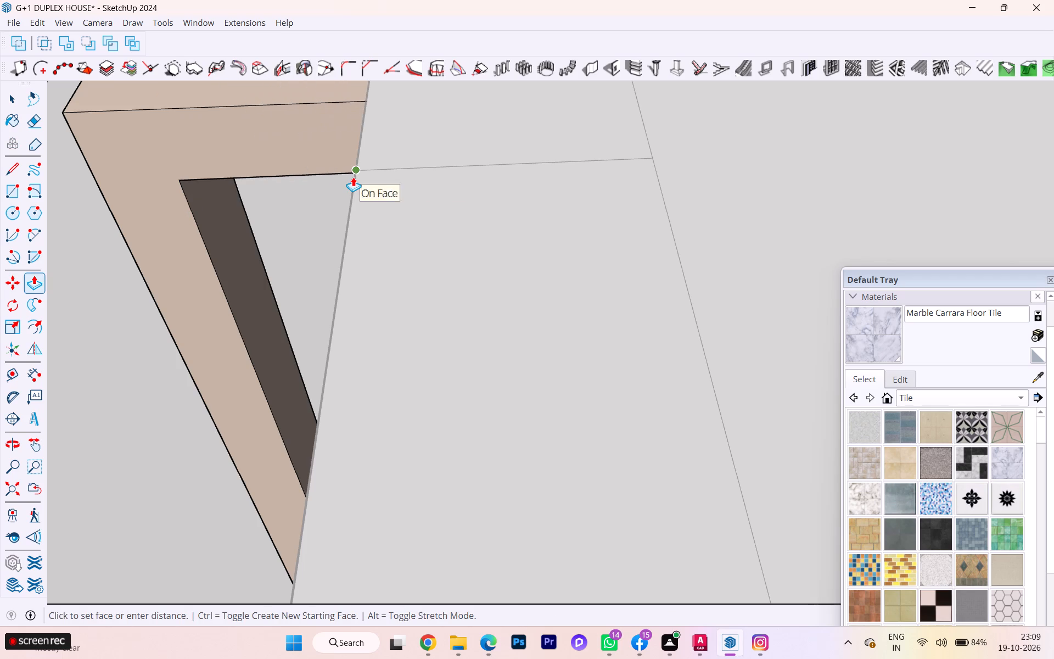
left_click(353, 177)
Copy the short beam's vertical edge beside the slab back along its front-facing side by 4.
scroll(302, 142, "down", 1)
middle_click_drag(304, 142, 414, 136)
key("space")
left_click(396, 157)
key("m")
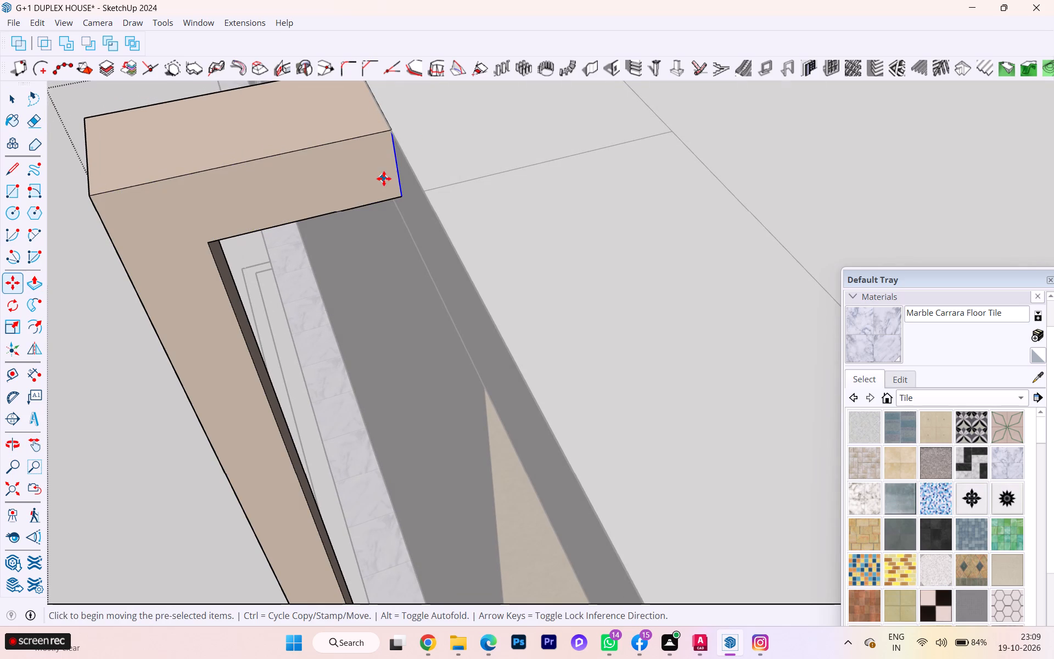
left_click(398, 167)
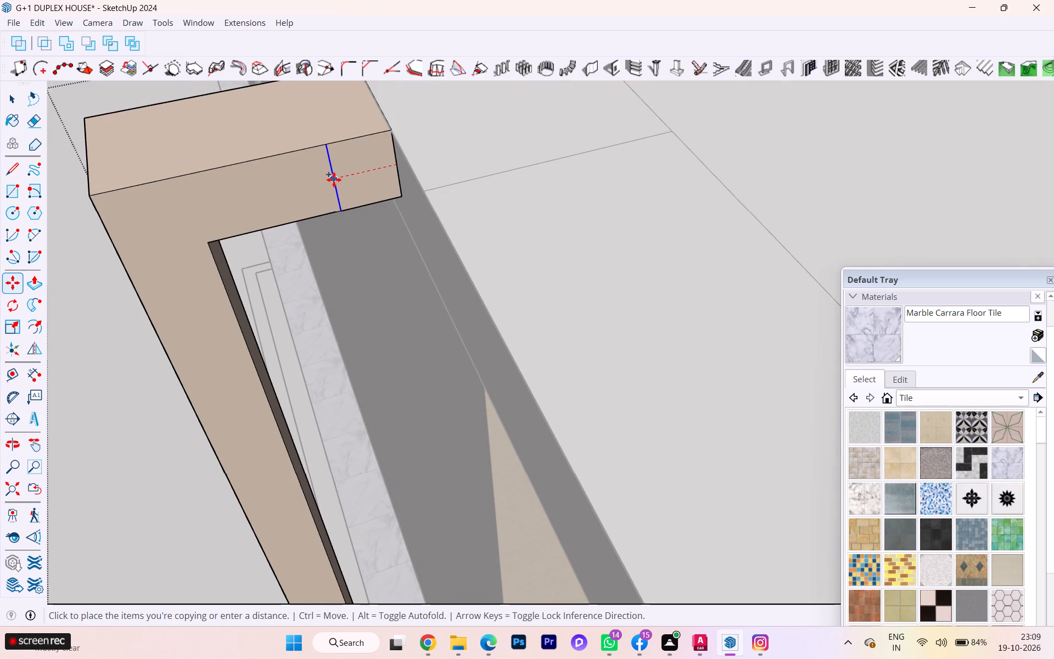
key("4")
key("Return")
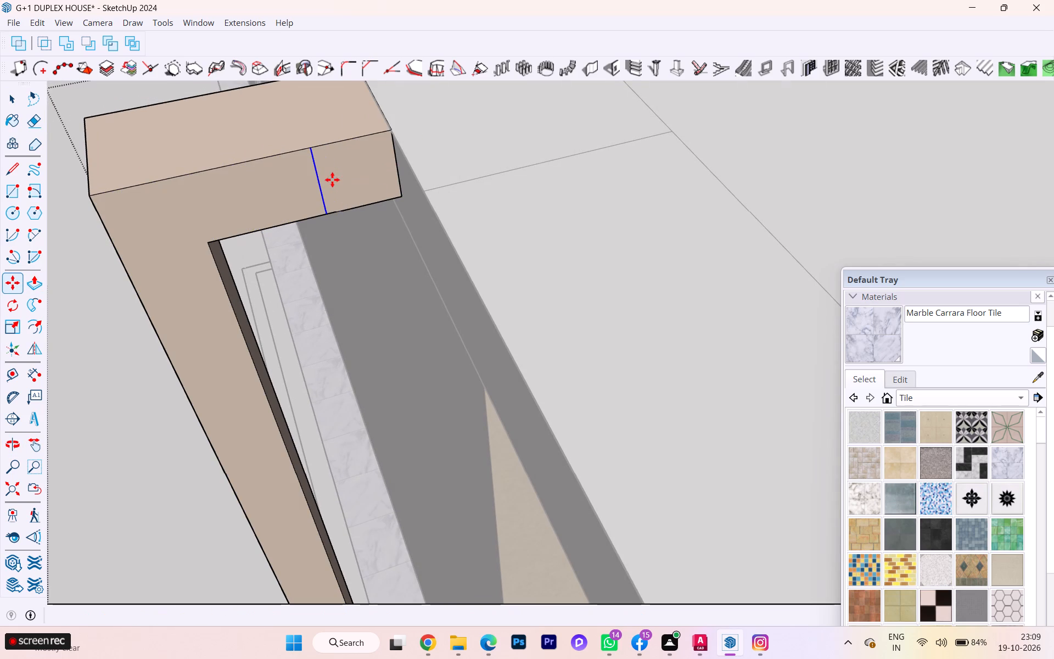
Push/Pull the split-off face at the short beam's end along the slab's side edge to the roof-level front band at the slab corner.
key("p")
left_click(337, 166)
scroll(326, 104, "down", 6)
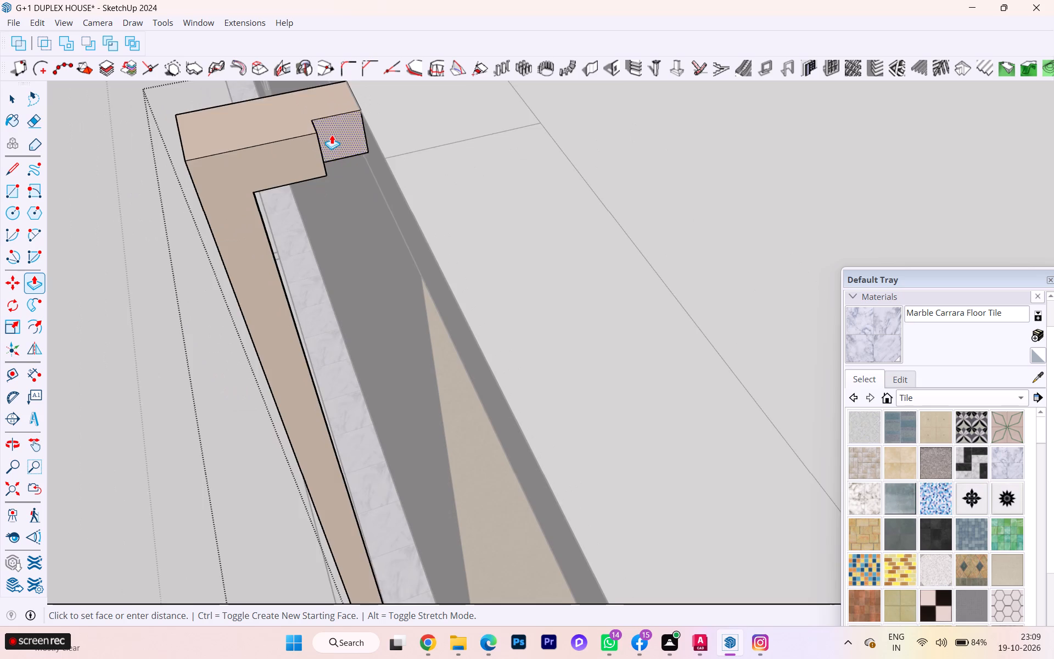
scroll(332, 135, "down", 5)
scroll(333, 139, "up", 3)
scroll(333, 143, "down", 1)
scroll(333, 143, "up", 9)
scroll(334, 146, "down", 20)
scroll(349, 217, "up", 1)
scroll(349, 217, "down", 3)
scroll(349, 217, "up", 1)
scroll(349, 217, "down", 2)
scroll(349, 217, "up", 1)
scroll(349, 217, "down", 5)
scroll(346, 210, "up", 4)
scroll(346, 210, "down", 1)
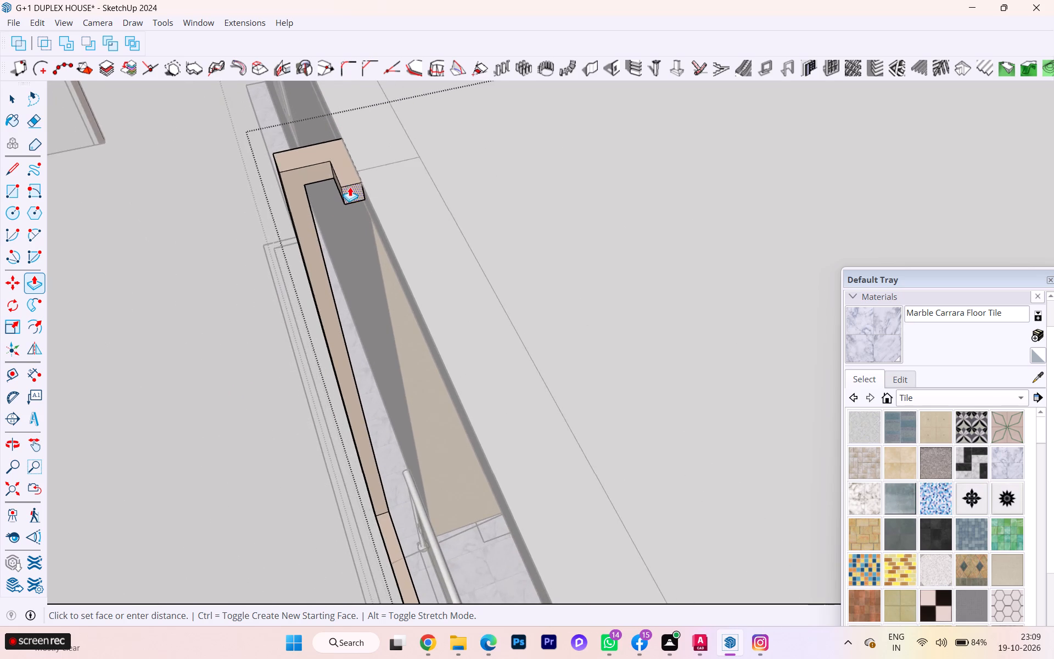
scroll(350, 187, "down", 2)
scroll(350, 187, "up", 1)
scroll(350, 187, "down", 1)
scroll(328, 149, "up", 1)
scroll(327, 150, "down", 2)
scroll(327, 152, "up", 2)
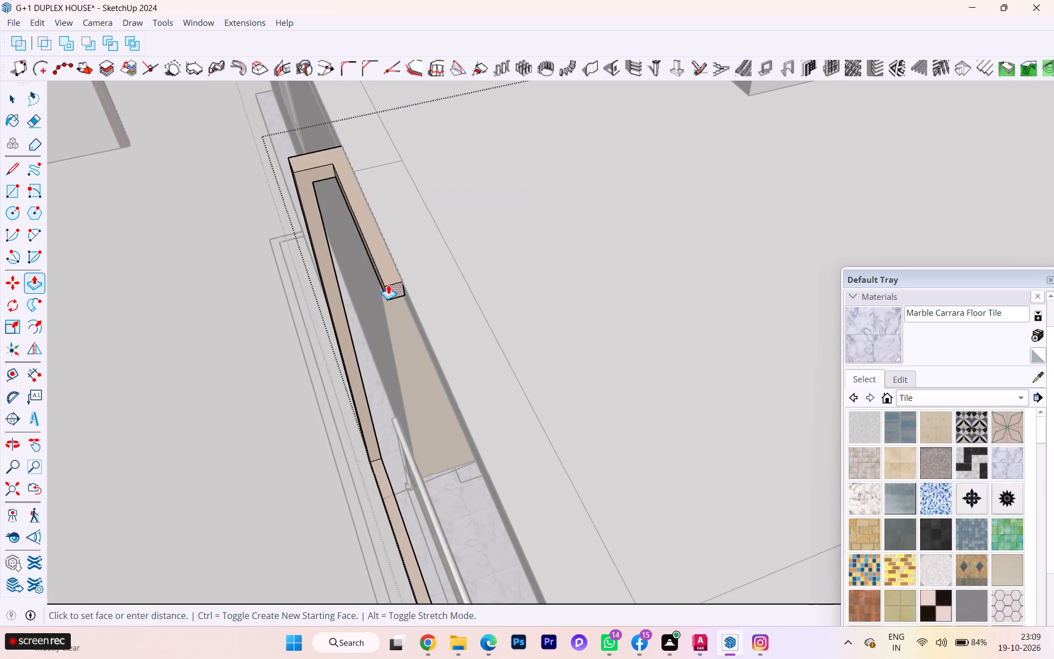
scroll(389, 283, "down", 3)
scroll(311, 194, "down", 5)
scroll(305, 186, "up", 1)
scroll(305, 186, "down", 2)
scroll(428, 406, "up", 3)
scroll(430, 388, "down", 3)
scroll(430, 388, "up", 3)
scroll(427, 374, "down", 1)
scroll(427, 374, "up", 5)
scroll(427, 373, "down", 1)
scroll(427, 373, "up", 2)
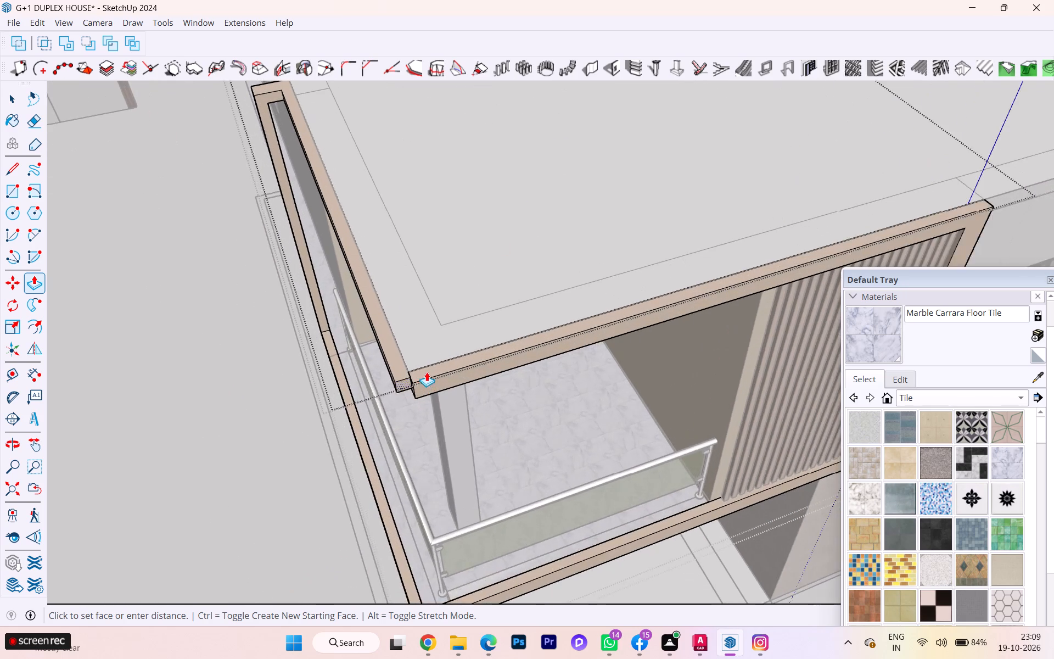
scroll(427, 372, "up", 8)
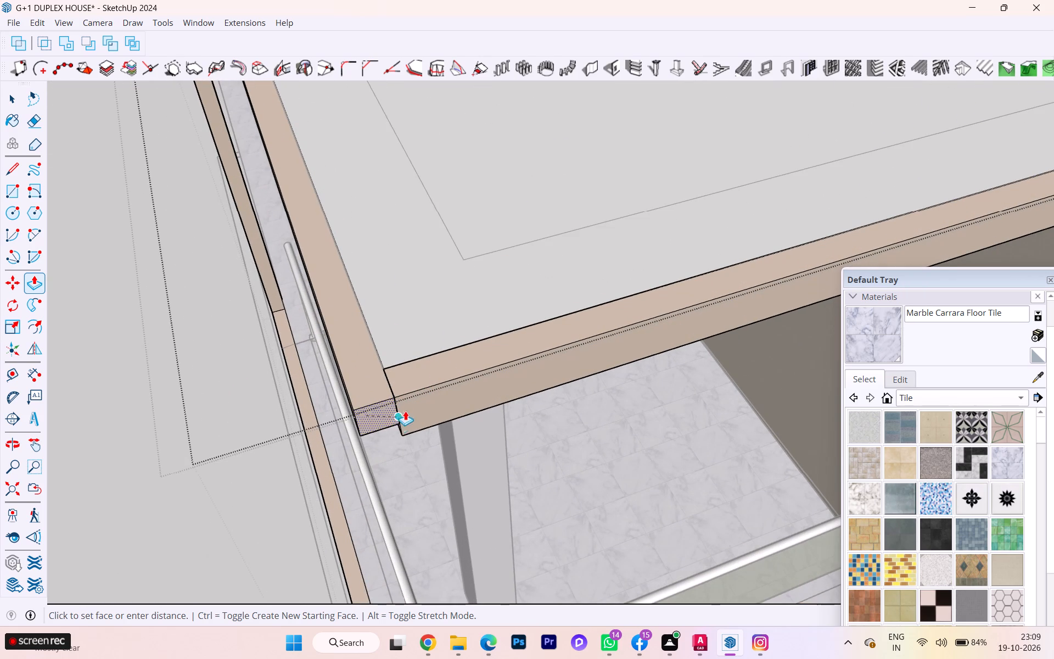
scroll(391, 379, "up", 2)
left_click(383, 365)
Push/Pull the roof-level front band's end face out flush with the side beam's outer face.
scroll(382, 395, "up", 2)
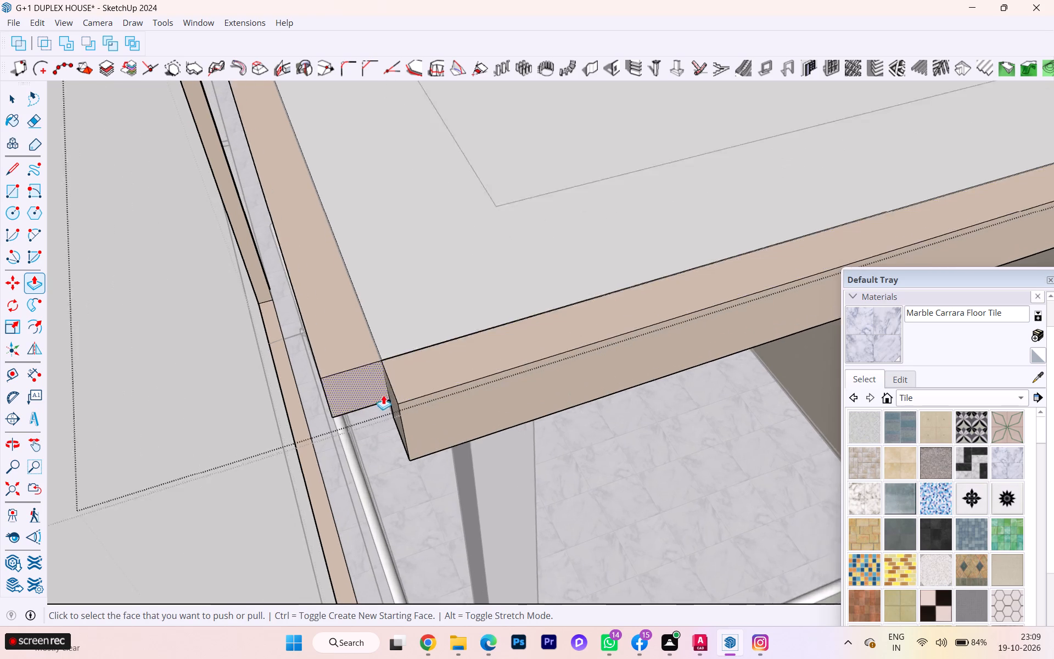
scroll(383, 395, "up", 1)
scroll(395, 383, "down", 1)
middle_click_drag(395, 382, 490, 355)
left_click(446, 396)
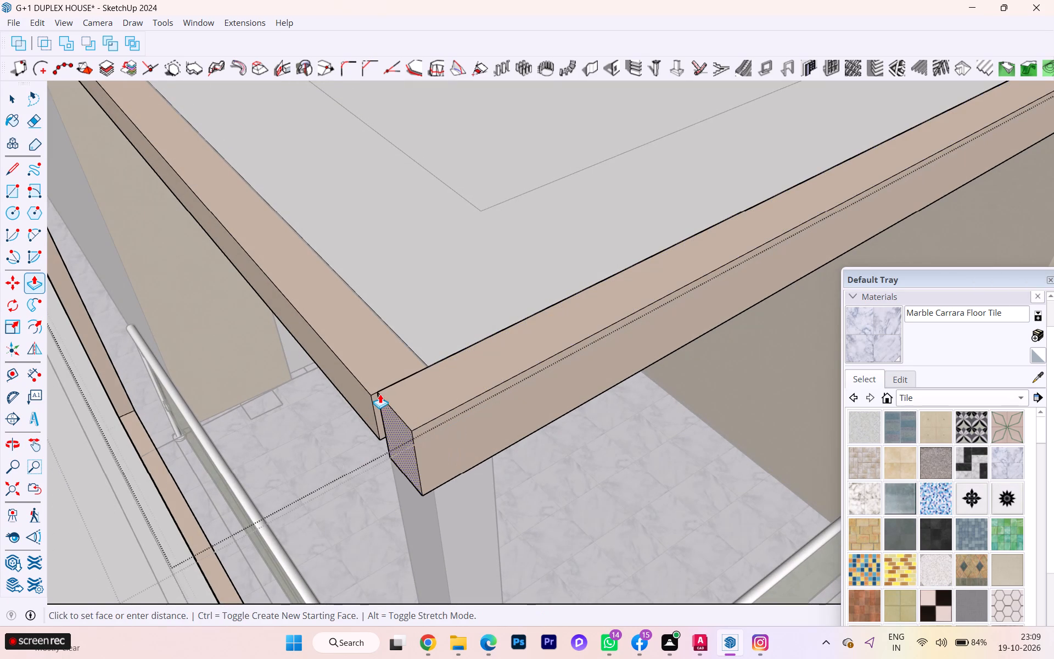
left_click(375, 394)
Push/Pull the side beam's underside down to the bottom of the roof-level front band.
middle_click_drag(376, 368, 580, 181)
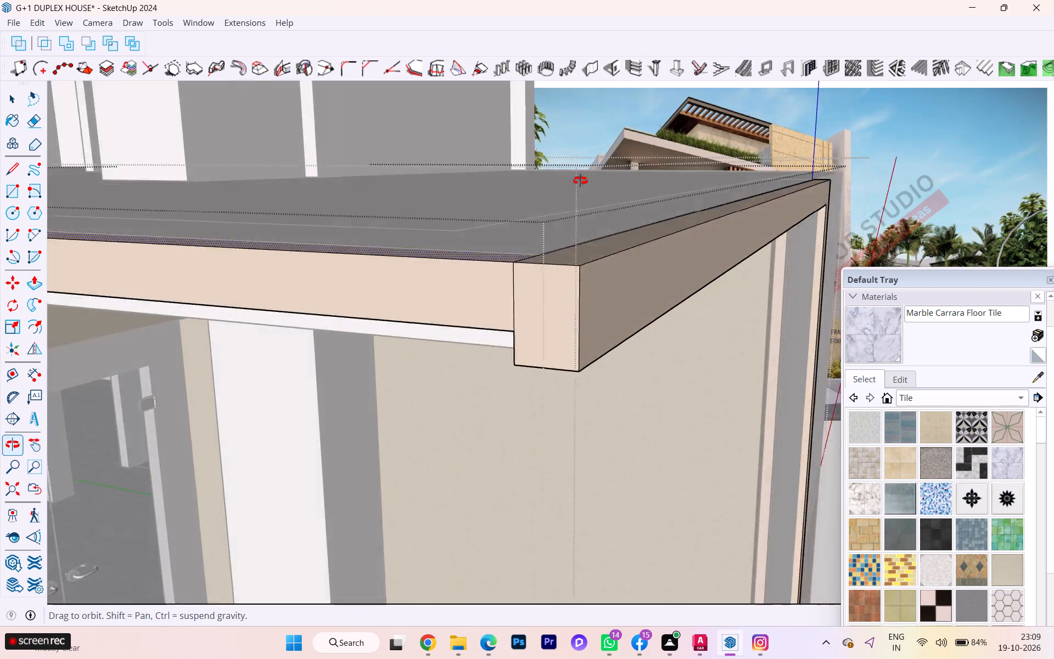
middle_click_drag(580, 181, 591, 172)
scroll(459, 329, "down", 1)
middle_click_drag(459, 314, 504, 197)
left_click(478, 254)
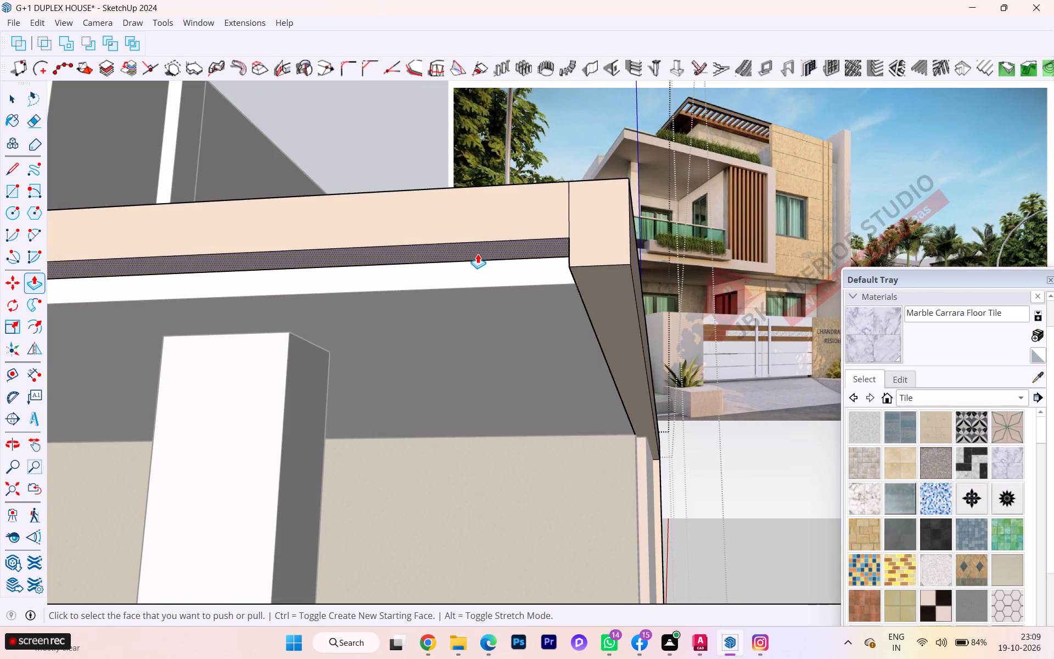
left_click(573, 269)
Push/Pull the L-shaped inner face of the rear post and its short beam back to make the post thinner.
middle_click_drag(495, 292, 303, 312)
scroll(472, 296, "down", 1)
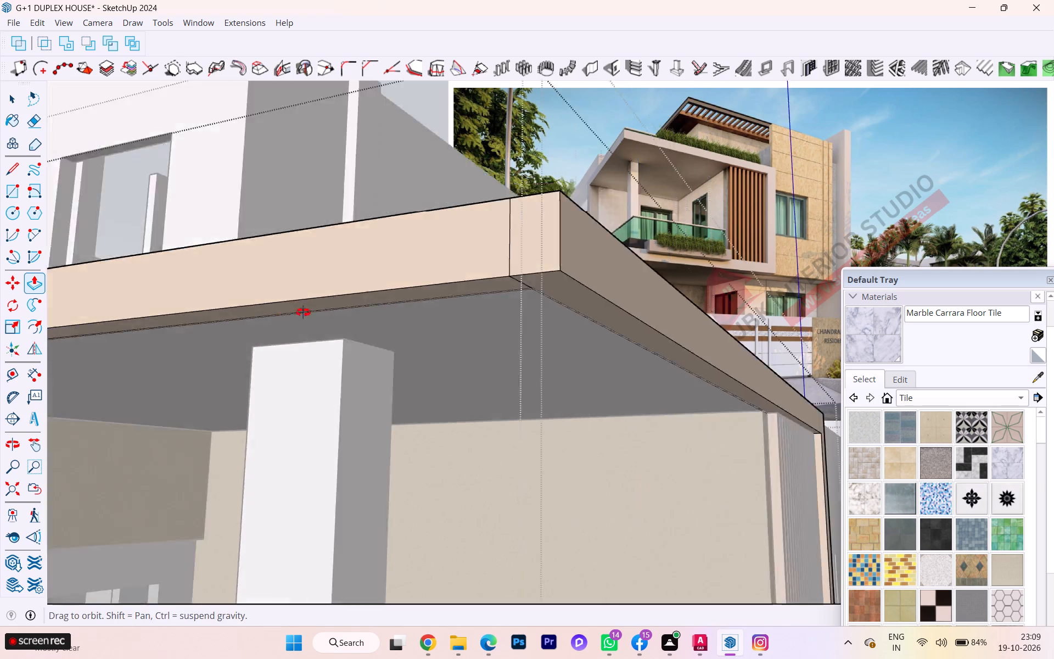
middle_click_drag(303, 312, 195, 332)
scroll(161, 353, "up", 2)
scroll(161, 353, "down", 2)
scroll(161, 353, "up", 2)
middle_click_drag(194, 354, 330, 297)
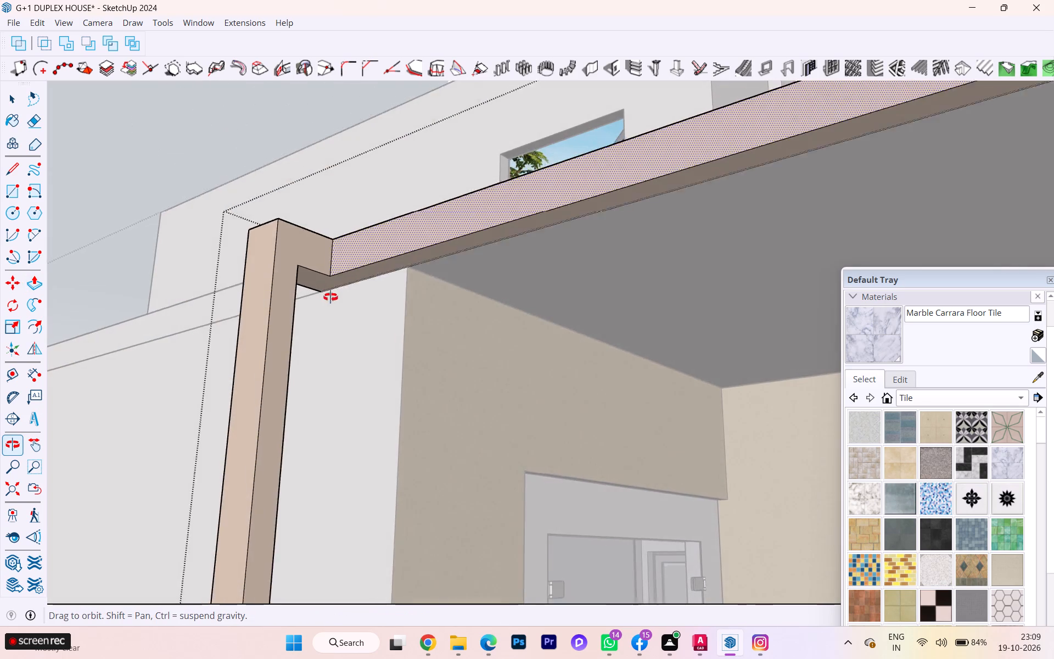
middle_click_drag(330, 297, 340, 312)
scroll(340, 313, "up", 18)
scroll(366, 295, "down", 2)
scroll(366, 295, "up", 3)
scroll(366, 295, "down", 1)
scroll(366, 295, "up", 1)
scroll(380, 276, "down", 1)
middle_click_drag(380, 276, 337, 182)
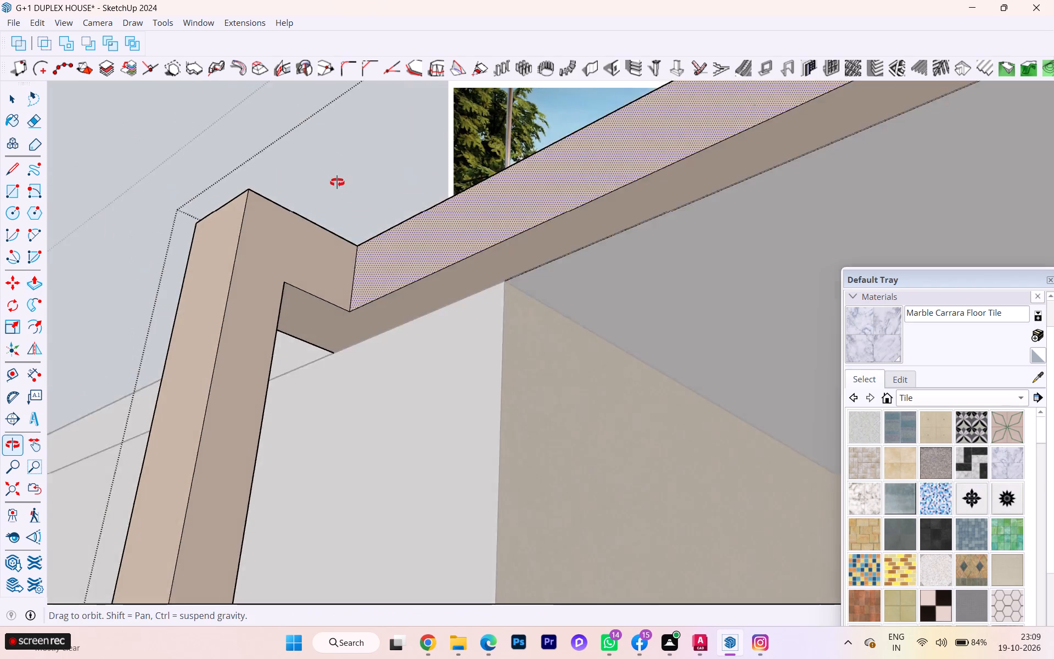
middle_click_drag(337, 182, 482, 545)
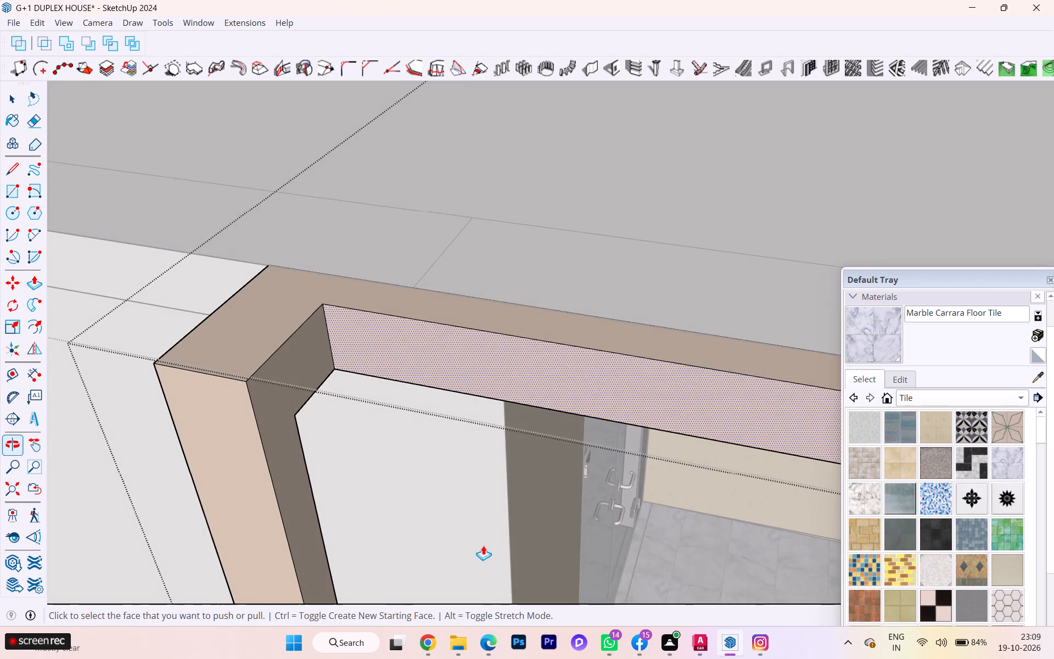
scroll(316, 376, "down", 1)
scroll(316, 375, "up", 3)
scroll(316, 373, "down", 1)
scroll(317, 370, "up", 5)
left_click(312, 349)
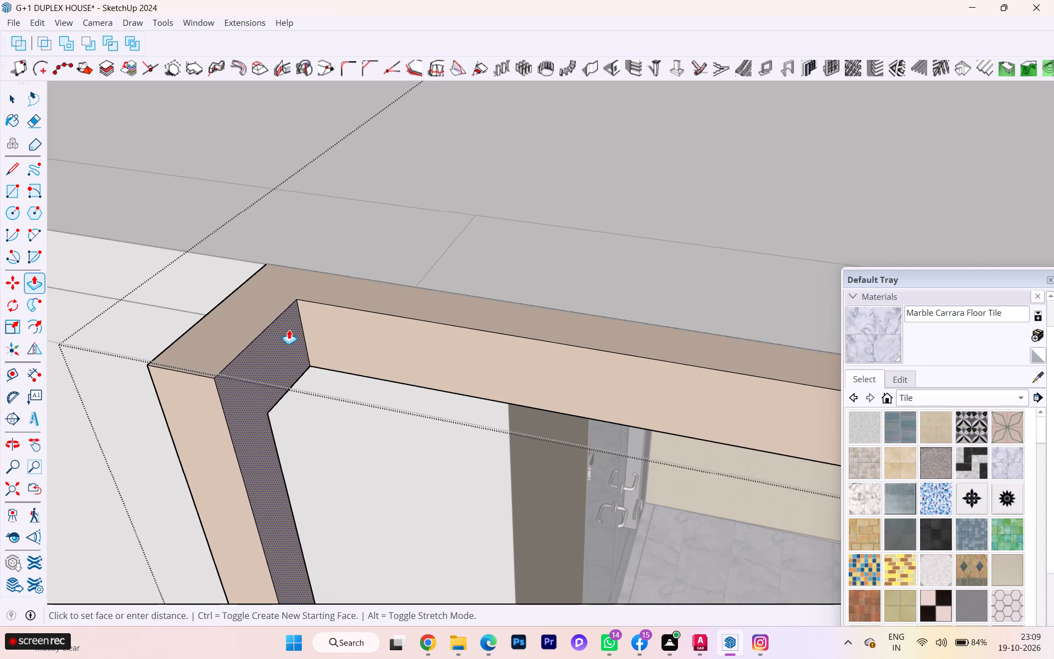
left_click(289, 329)
scroll(182, 349, "down", 3)
scroll(165, 352, "up", 1)
scroll(164, 351, "down", 3)
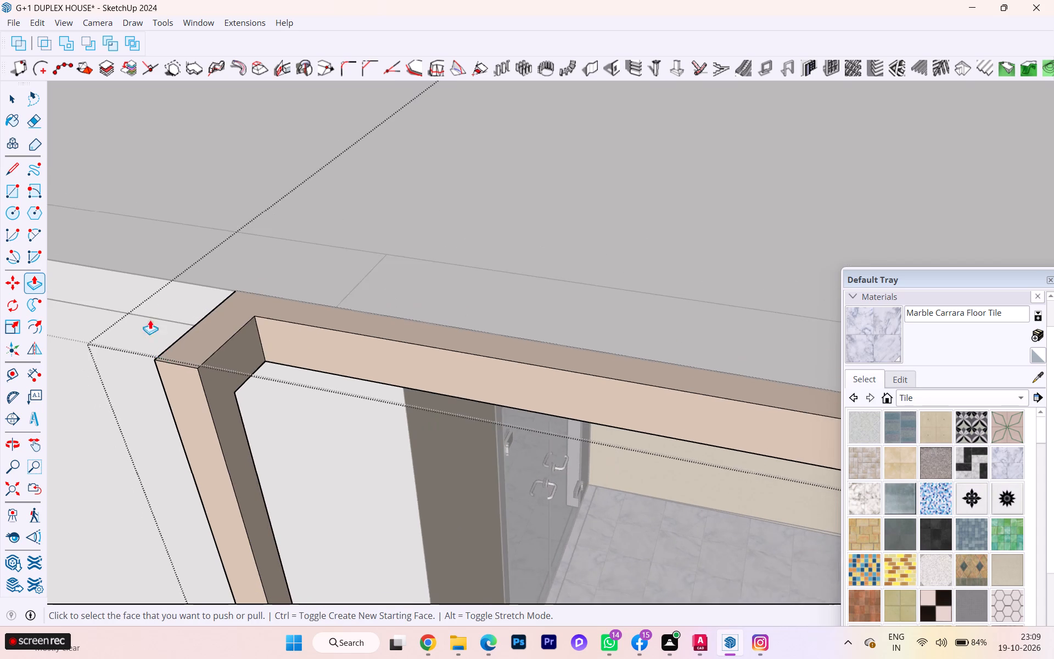
Finish editing the balcony's beige band frame and close its group and the enclosing group.
scroll(150, 320, "down", 4)
scroll(149, 298, "up", 2)
scroll(159, 296, "down", 4)
scroll(240, 321, "up", 1)
scroll(240, 321, "down", 3)
scroll(235, 359, "up", 1)
scroll(235, 361, "down", 4)
scroll(260, 427, "up", 1)
scroll(260, 427, "down", 2)
scroll(260, 428, "up", 3)
scroll(259, 428, "down", 3)
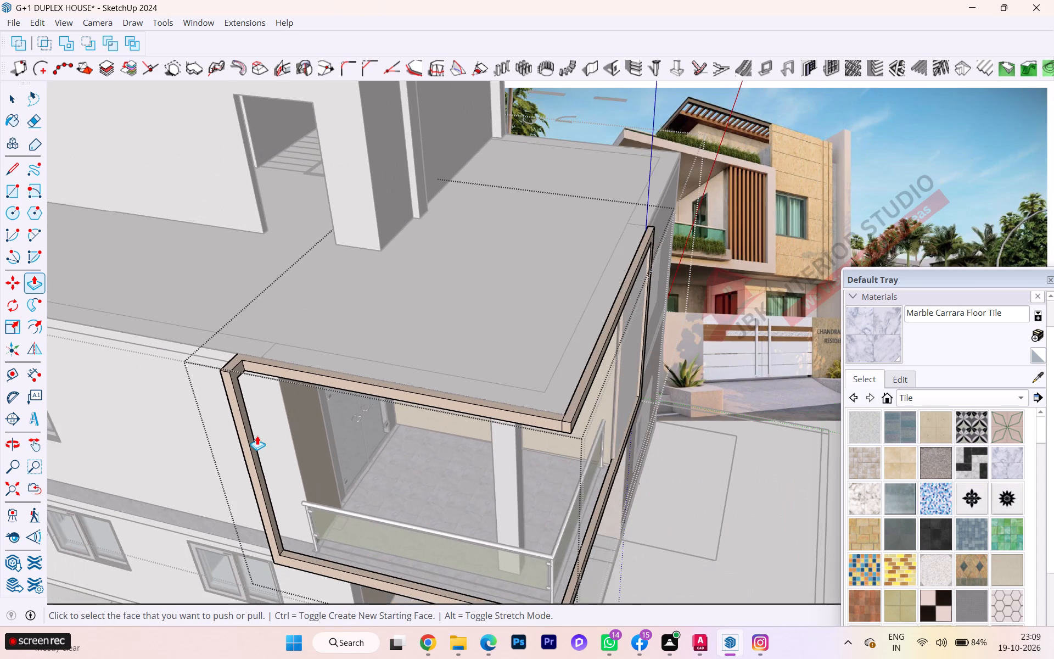
middle_click_drag(257, 435, 295, 490)
key("space")
scroll(196, 341, "down", 1)
scroll(196, 340, "up", 1)
scroll(196, 340, "down", 2)
scroll(195, 339, "up", 1)
scroll(195, 338, "down", 2)
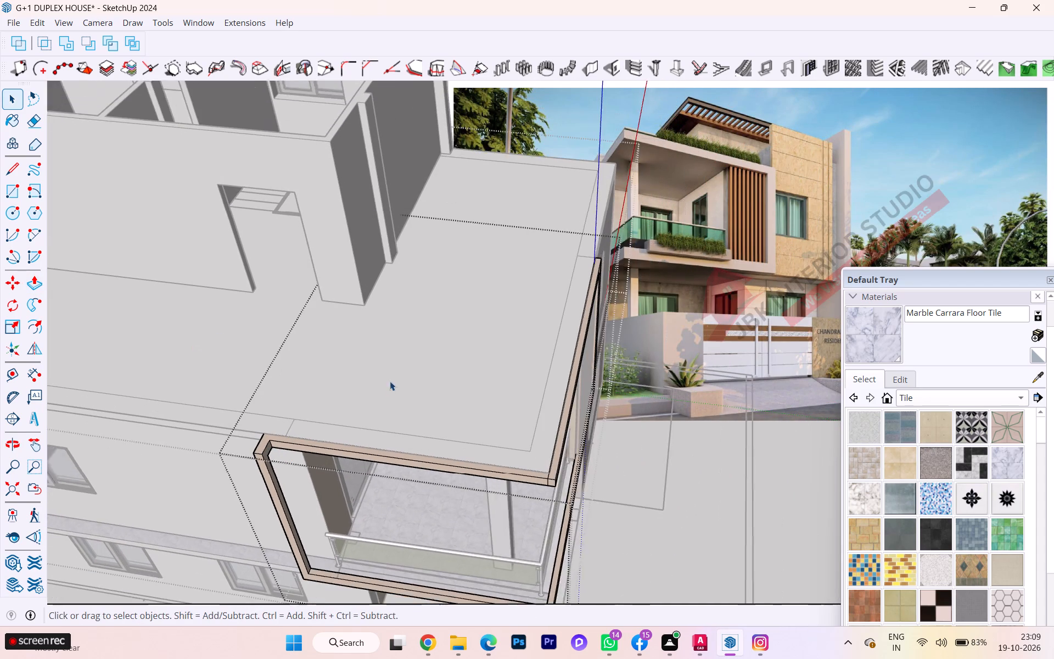
scroll(475, 415, "up", 1)
left_click(694, 518)
left_click(686, 506)
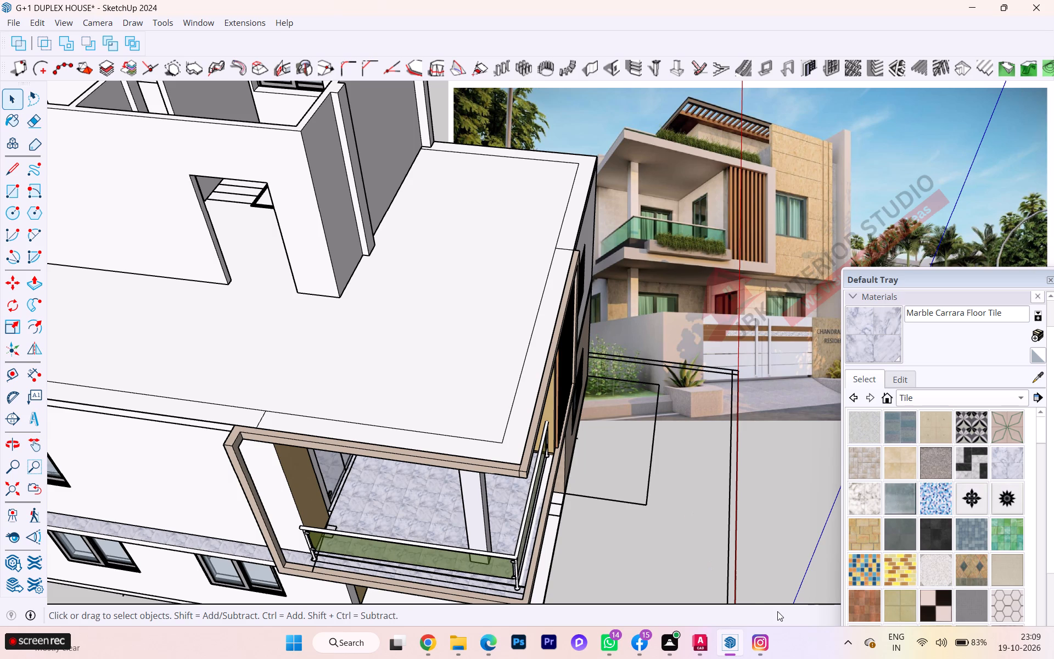
Examine the balcony frame, glass railing and slab ledge from the corner and the side of the house.
scroll(30, 558, "down", 2)
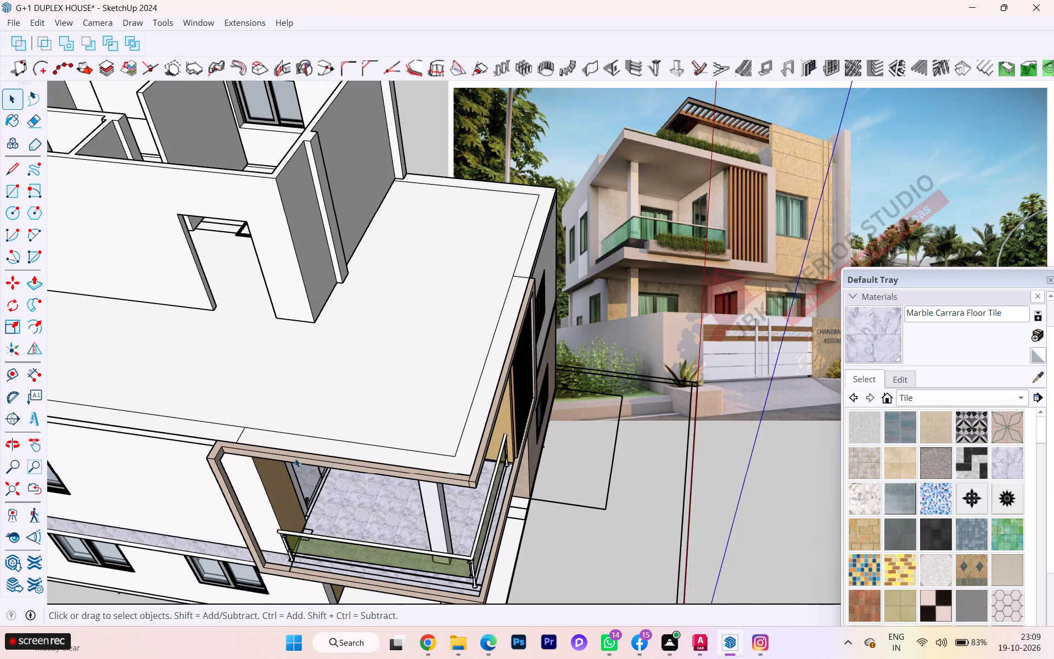
scroll(295, 458, "down", 1)
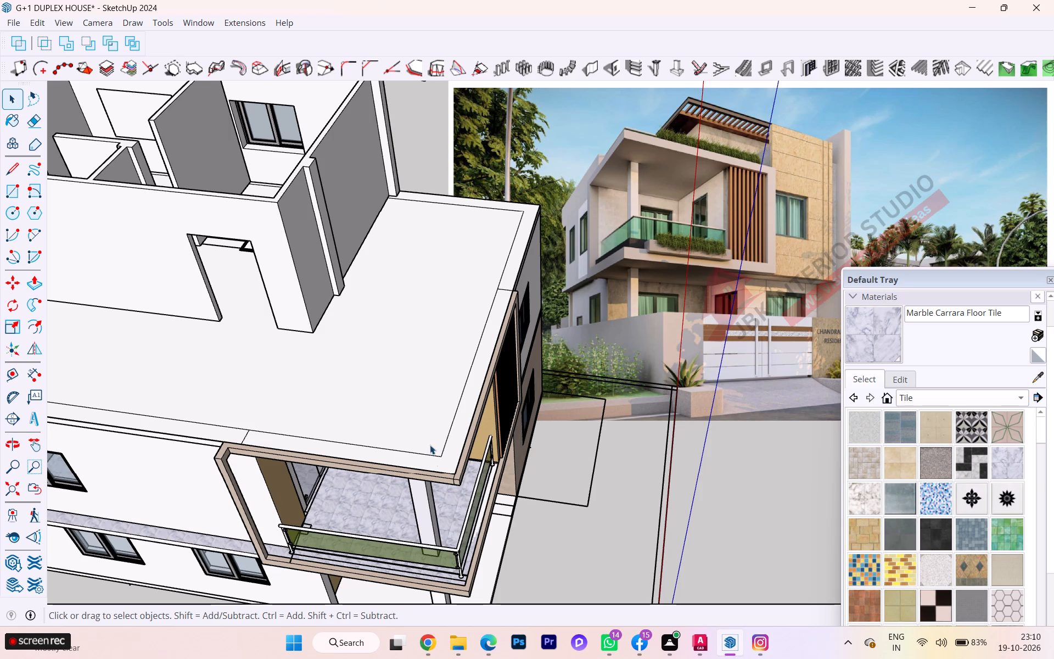
scroll(486, 573, "down", 1)
middle_click_drag(478, 577, 315, 462)
scroll(353, 495, "up", 1)
scroll(353, 495, "down", 1)
scroll(353, 495, "up", 5)
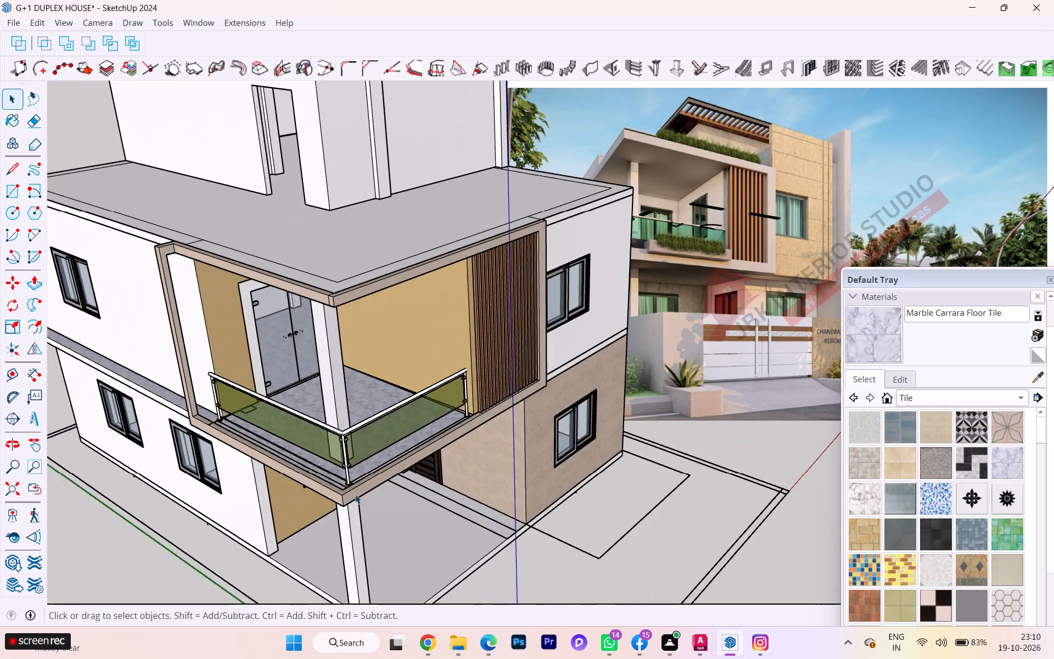
scroll(355, 494, "up", 9)
scroll(373, 482, "down", 1)
scroll(373, 482, "up", 2)
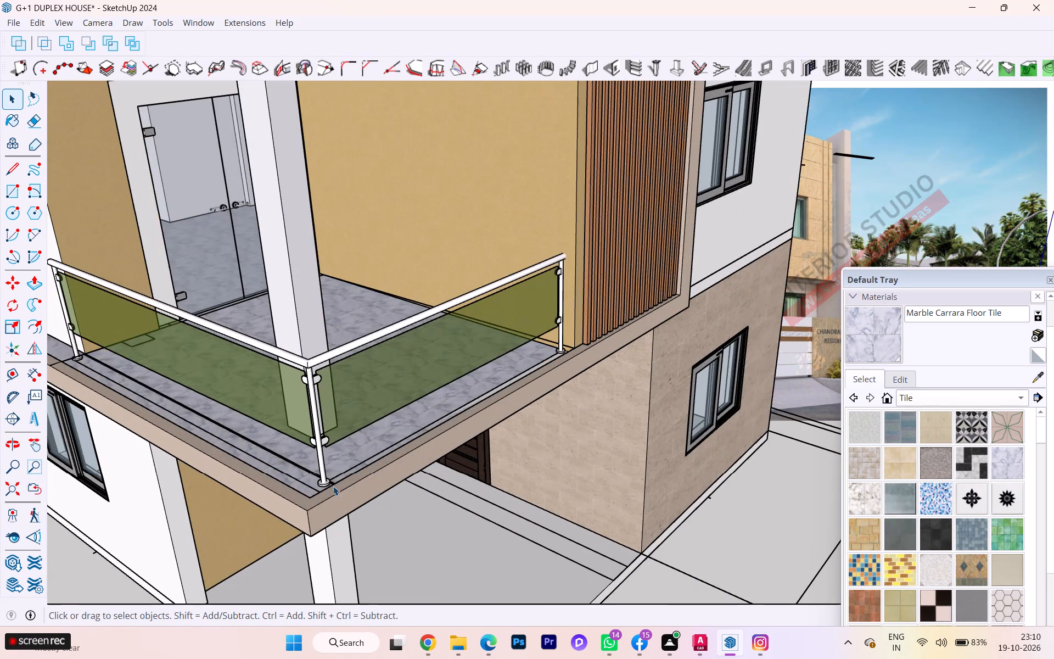
middle_click_drag(332, 487, 481, 476)
scroll(480, 474, "down", 4)
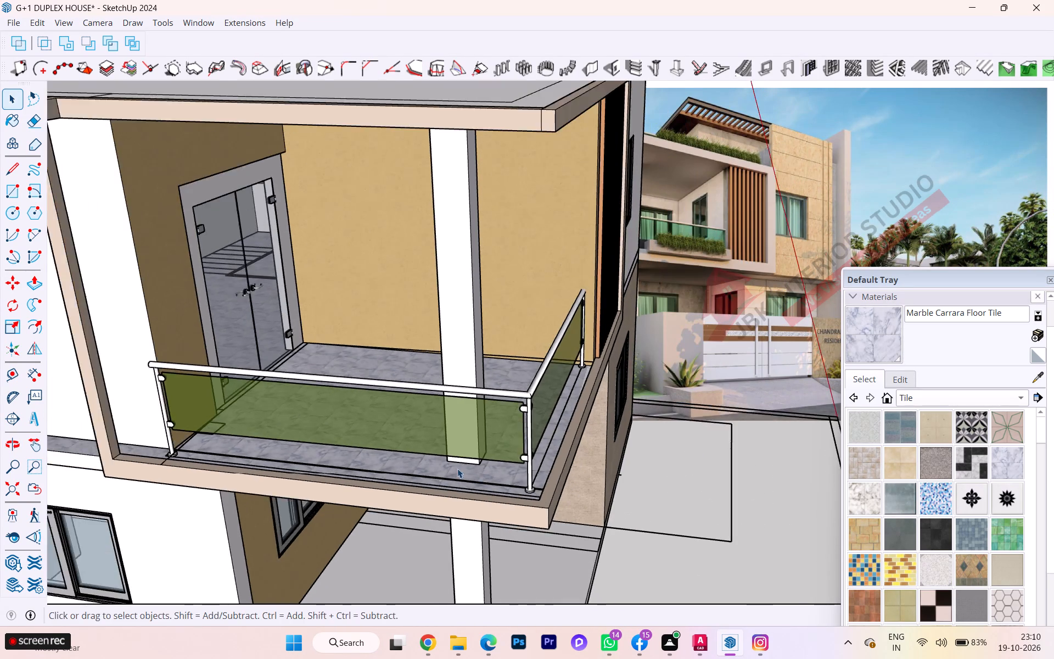
scroll(457, 468, "down", 2)
scroll(457, 468, "up", 1)
scroll(457, 468, "down", 1)
scroll(379, 466, "down", 1)
middle_click_drag(383, 465, 320, 459)
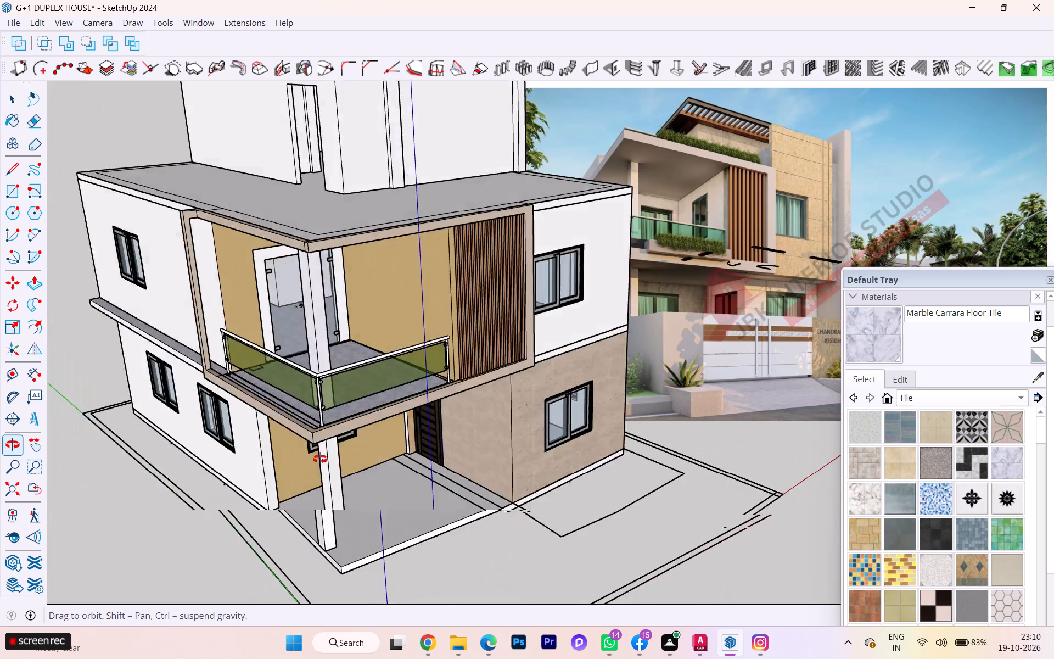
middle_click_drag(320, 459, 518, 468)
scroll(248, 464, "down", 6)
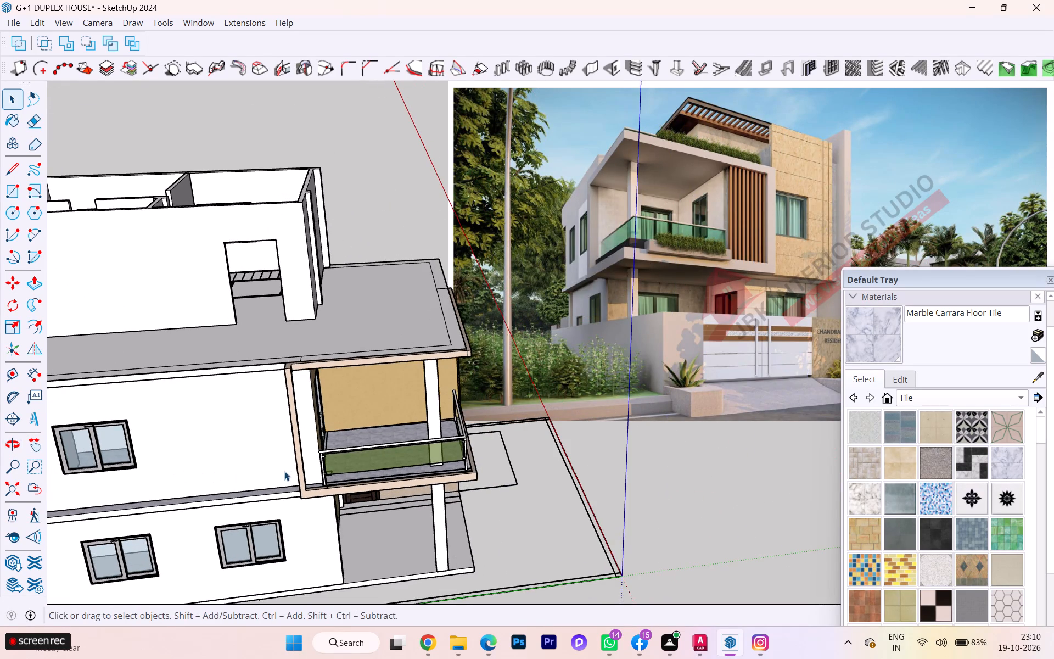
middle_click_drag(284, 465, 273, 415)
scroll(248, 459, "up", 3)
scroll(247, 460, "down", 1)
scroll(247, 460, "up", 4)
scroll(259, 467, "down", 1)
scroll(259, 467, "up", 1)
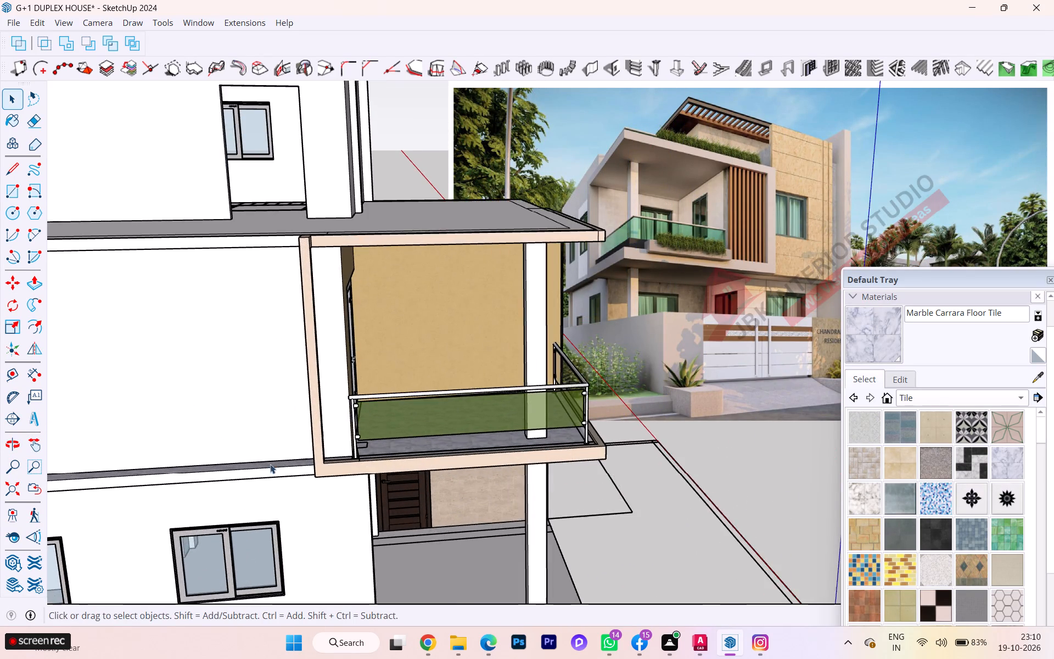
scroll(282, 453, "down", 15)
scroll(256, 461, "up", 1)
scroll(256, 461, "down", 1)
scroll(256, 461, "up", 7)
scroll(266, 460, "down", 1)
scroll(266, 460, "up", 1)
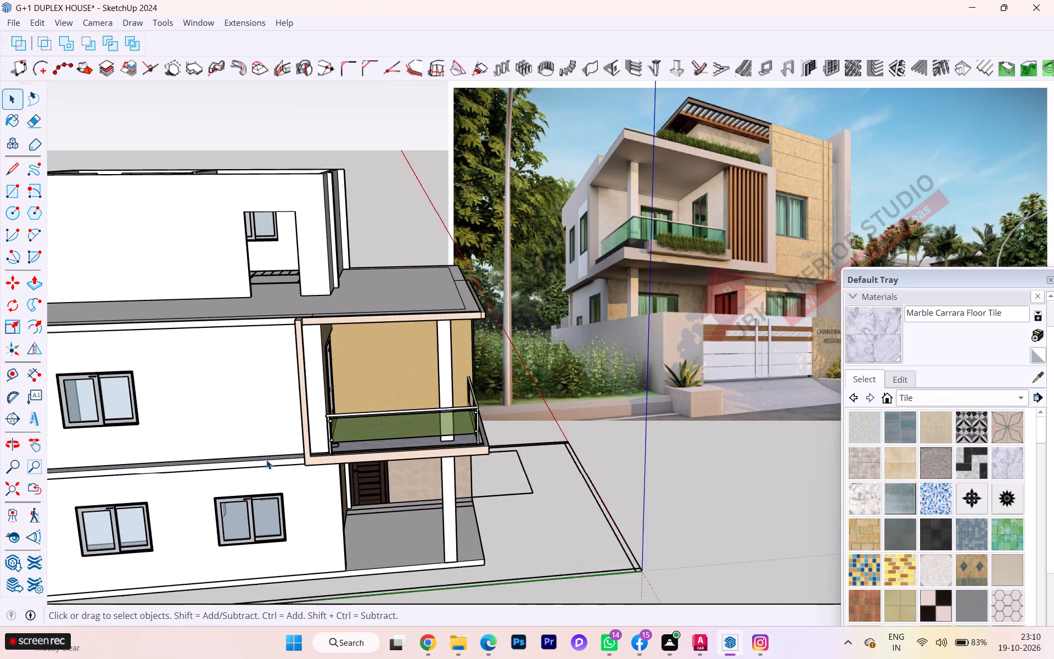
scroll(266, 460, "up", 2)
scroll(290, 475, "down", 1)
scroll(290, 475, "up", 7)
scroll(299, 463, "down", 2)
scroll(299, 461, "up", 8)
Push/Pull the floor slab ledge's side face back toward the wall beside the balcony frame, and close the slab group.
middle_click_drag(312, 450, 315, 468)
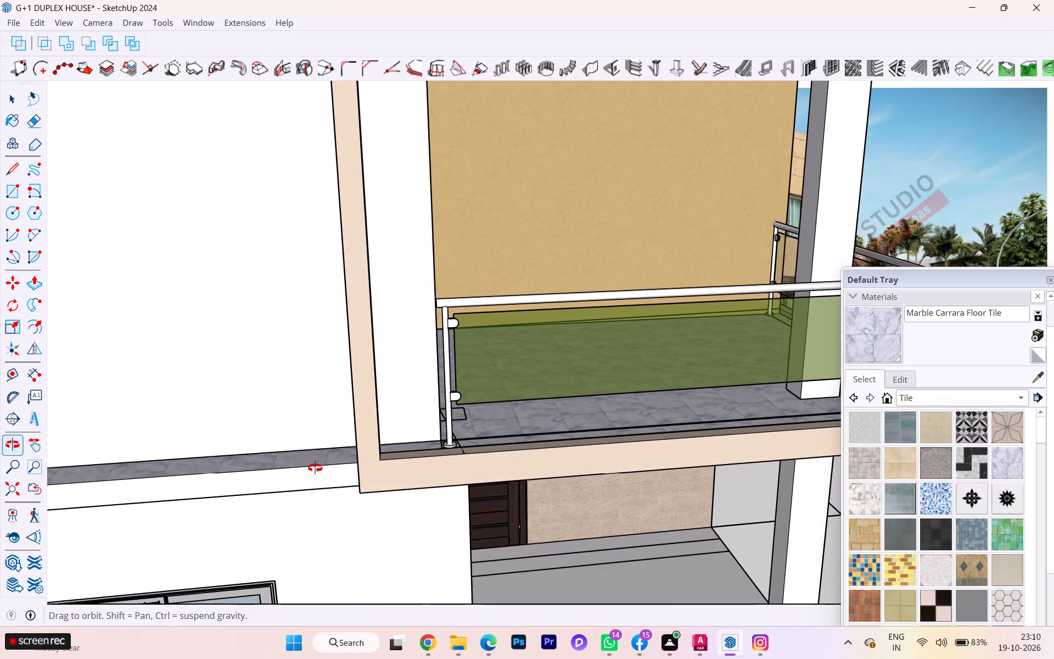
middle_click_drag(315, 468, 313, 468)
scroll(312, 476, "up", 1)
scroll(312, 476, "down", 1)
scroll(312, 476, "up", 4)
left_click(323, 478)
triple_click(323, 477)
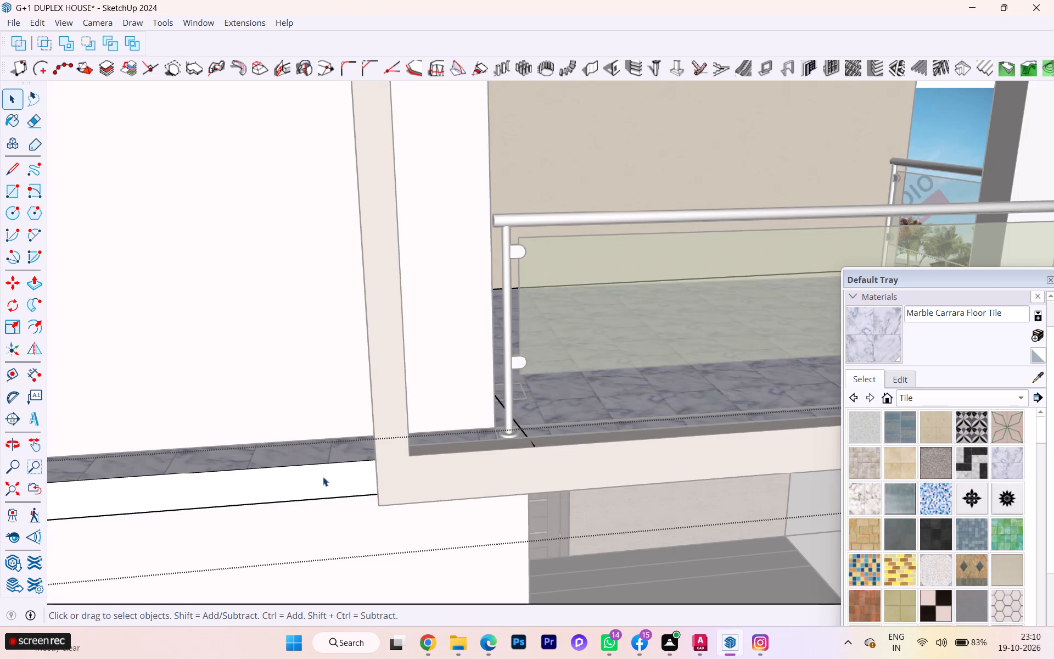
double_click(319, 479)
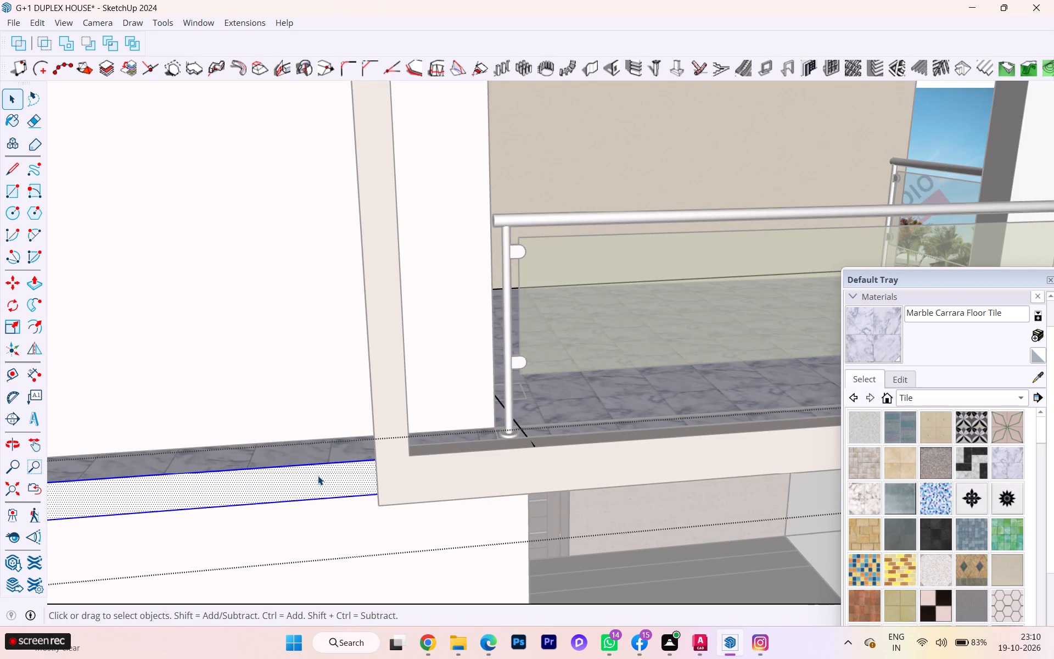
key("p")
left_click(318, 476)
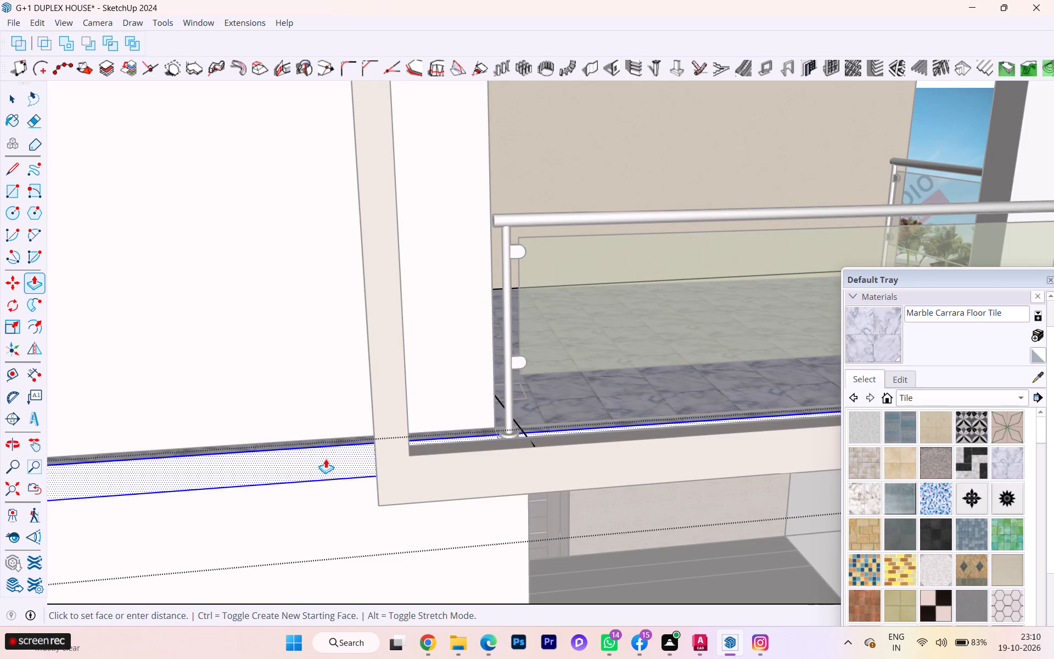
left_click(326, 459)
left_click(326, 460)
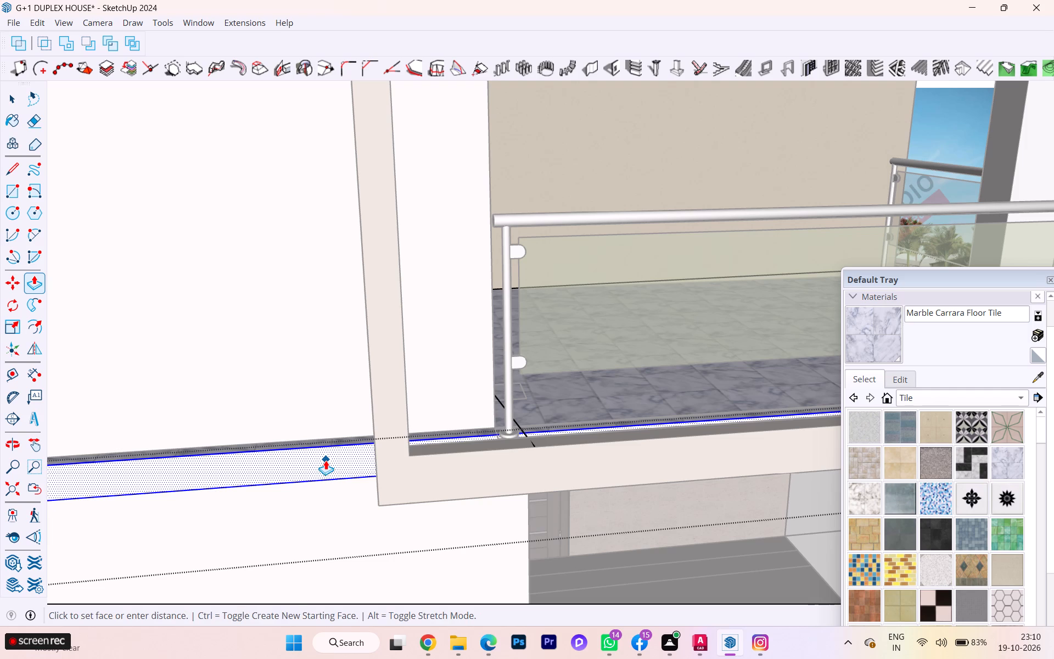
left_click(324, 466)
key("space")
scroll(433, 500, "down", 1)
middle_click_drag(433, 500, 259, 490)
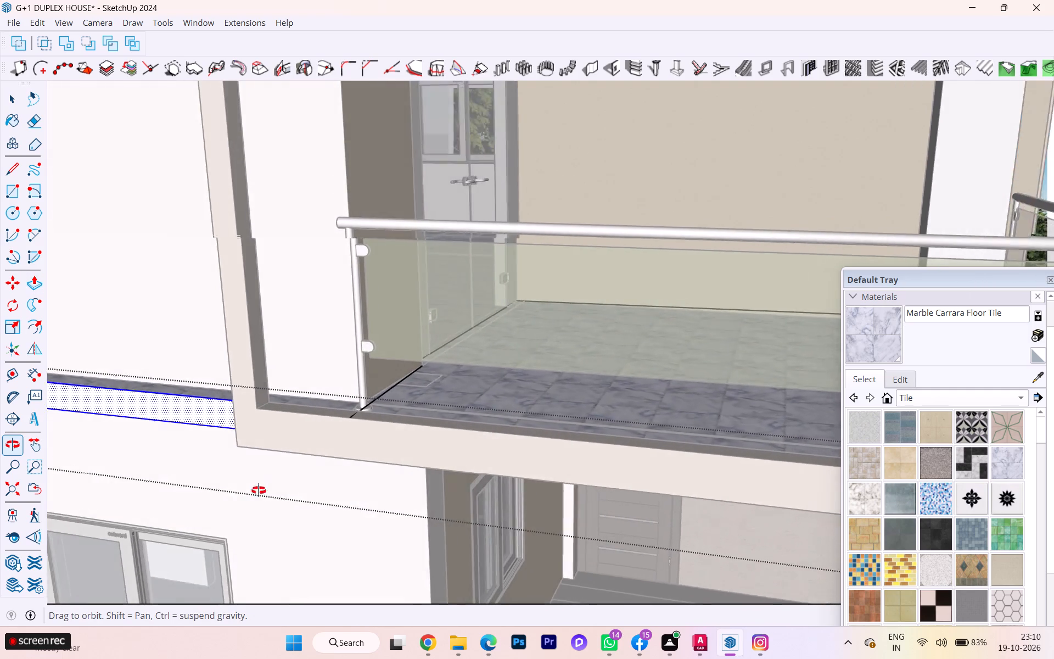
middle_click_drag(259, 490, 192, 504)
scroll(367, 477, "down", 8)
scroll(480, 488, "up", 3)
scroll(480, 488, "down", 2)
middle_click_drag(481, 487, 399, 487)
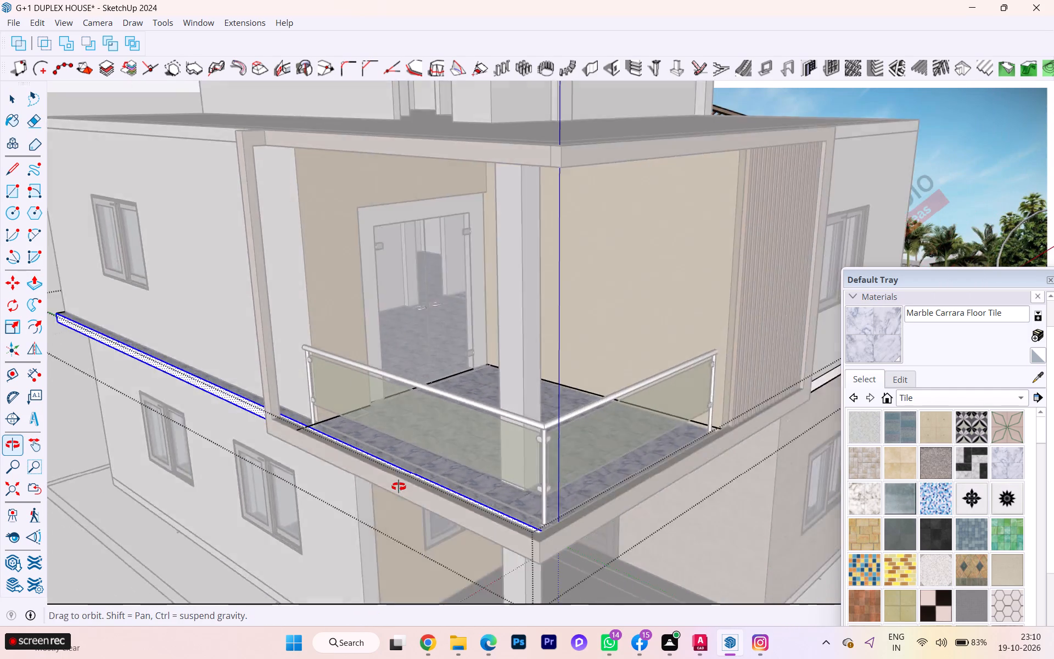
middle_click_drag(399, 487, 305, 505)
scroll(326, 520, "up", 2)
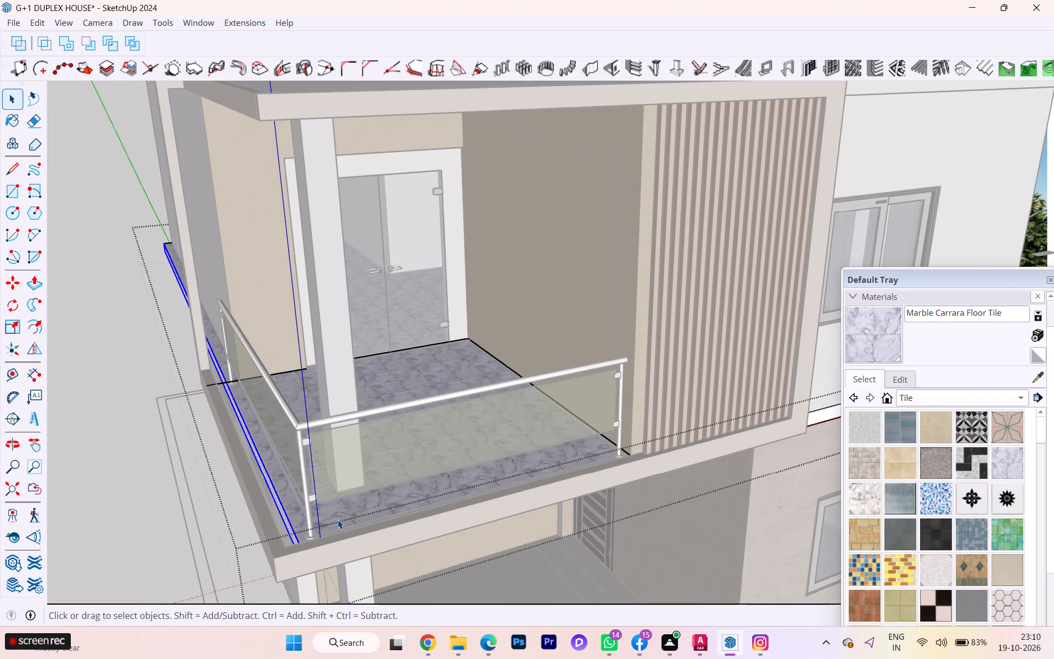
key("space")
scroll(316, 492, "down", 4)
left_click(142, 496)
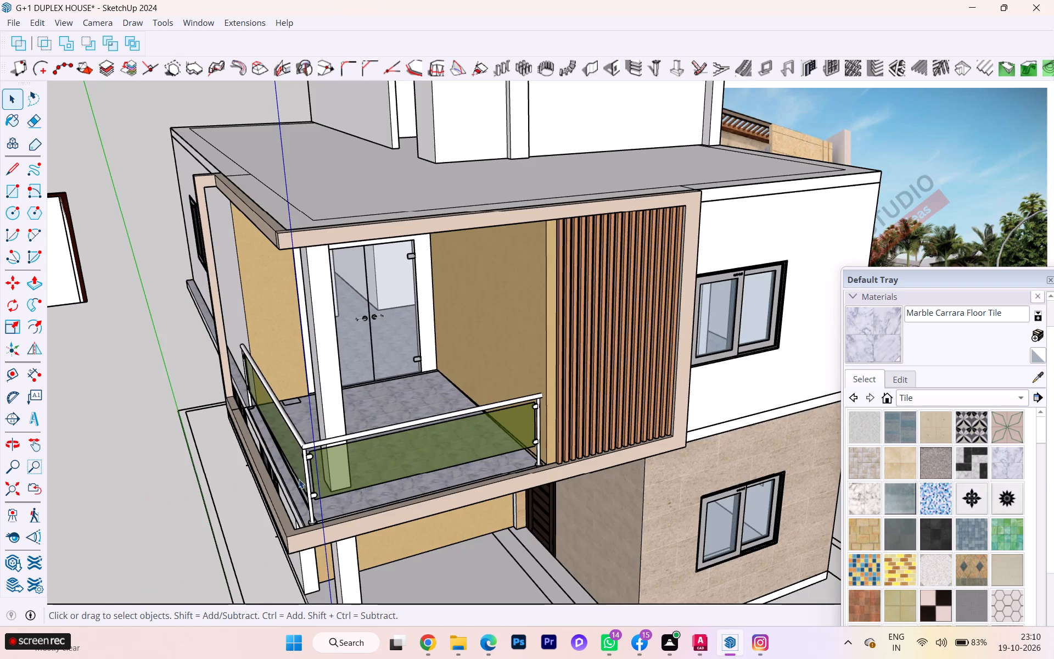
Scale the balcony's glass railing slightly inward at its slatted-wall end and its front corner.
middle_click_drag(299, 479, 338, 466)
scroll(345, 475, "up", 3)
left_click(373, 492)
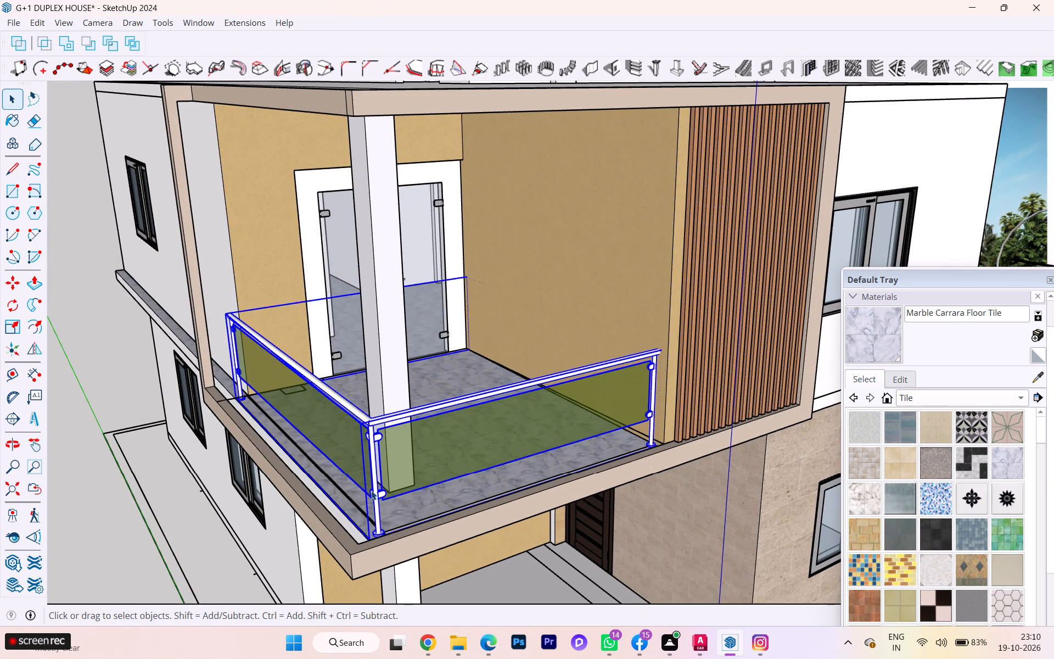
key("s")
scroll(577, 450, "up", 3)
left_click(681, 386)
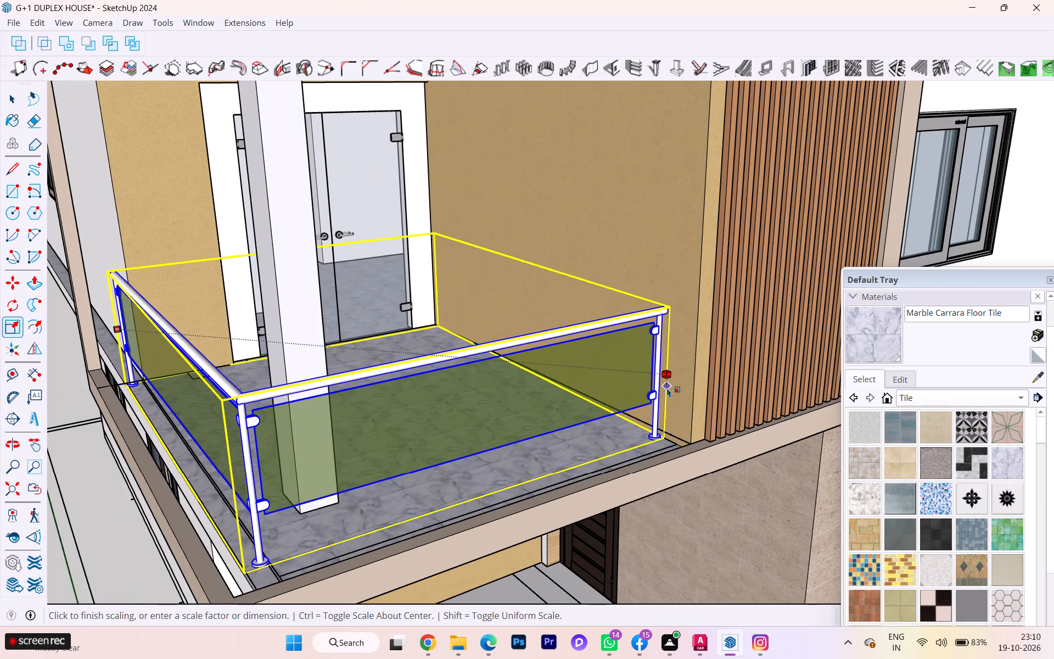
left_click(667, 388)
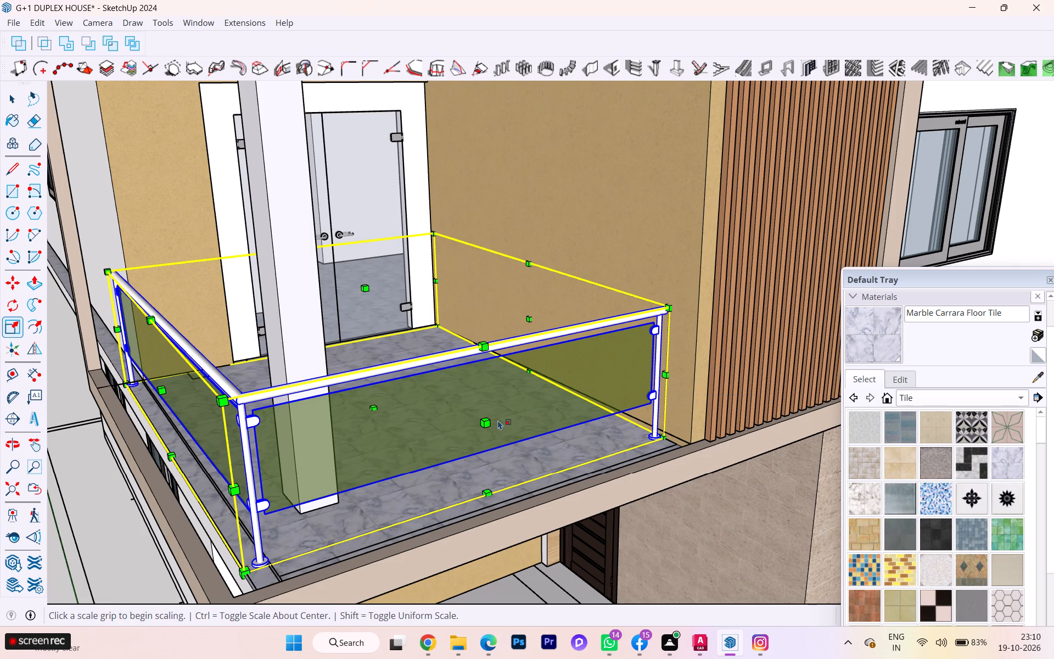
scroll(498, 420, "down", 1)
middle_click_drag(498, 420, 610, 409)
left_click(471, 490)
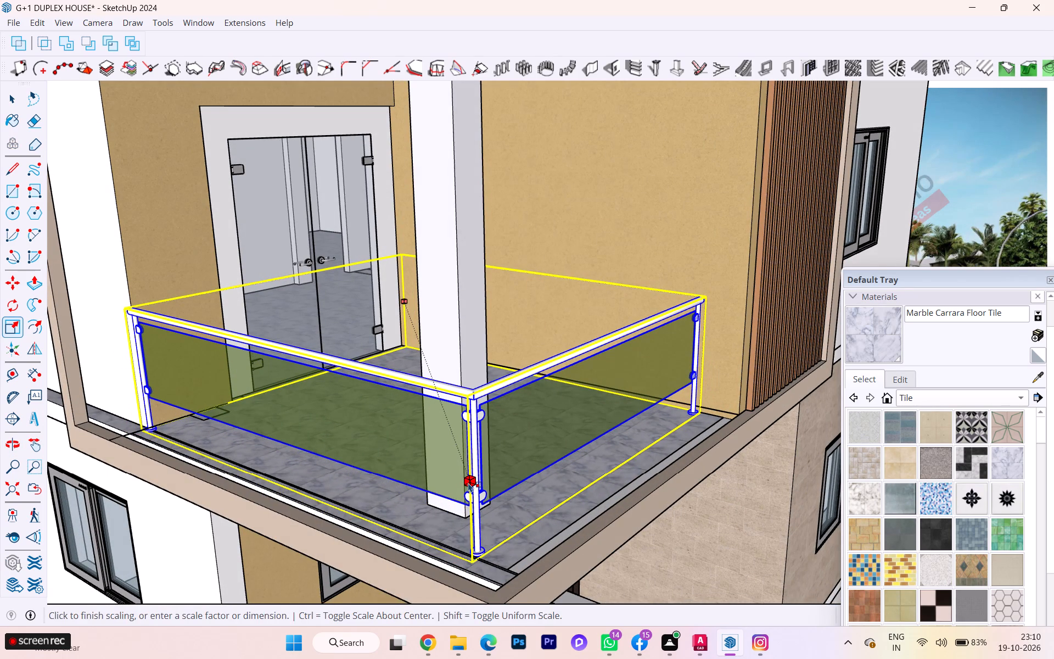
left_click(468, 483)
Examine the railing's fit along the balcony slab's edges, front corner and slatted wall.
key("v")
middle_click_drag(714, 454, 544, 480)
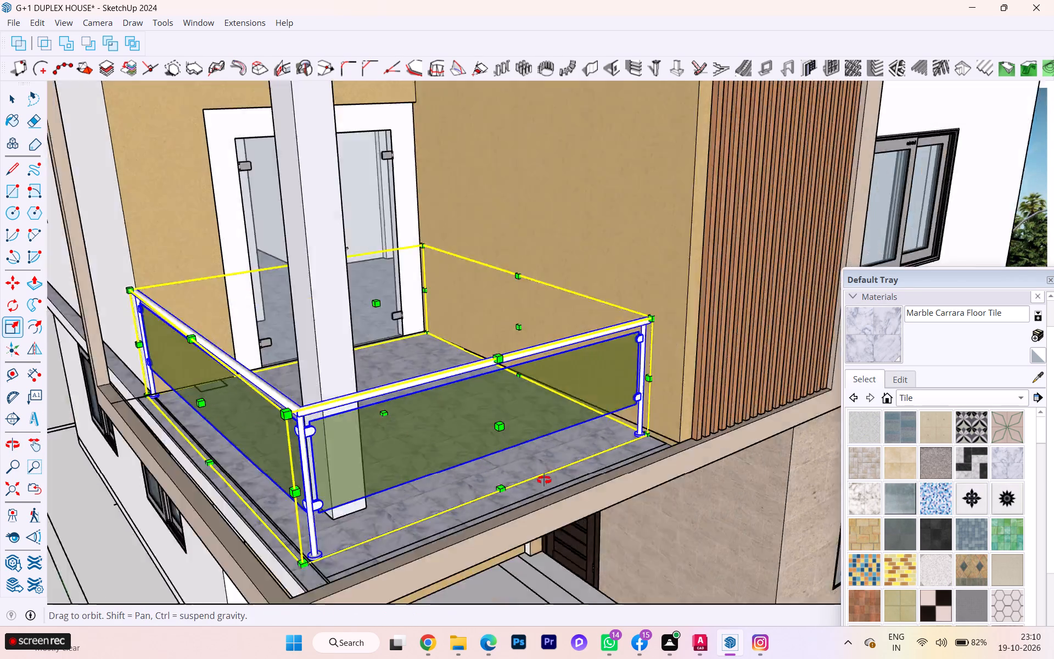
middle_click_drag(544, 480, 385, 490)
scroll(478, 409, "up", 4)
middle_click_drag(483, 390, 553, 392)
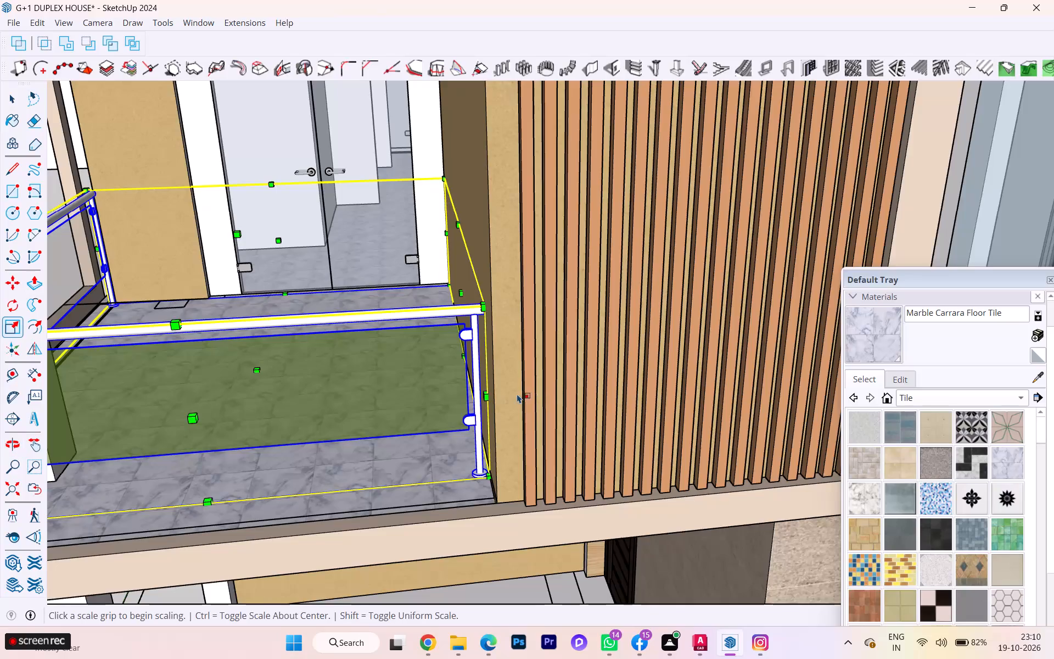
scroll(514, 392, "down", 7)
key("b")
left_click(125, 434)
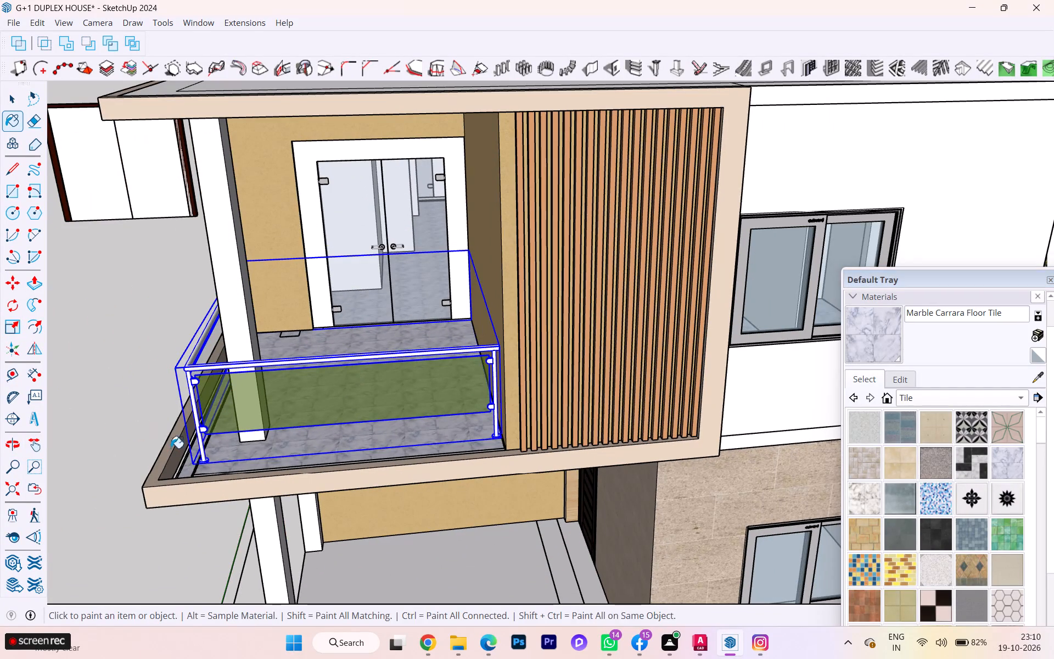
middle_click_drag(205, 456, 267, 436)
scroll(244, 506, "up", 2)
key("space")
scroll(170, 517, "down", 1)
middle_click_drag(169, 516, 260, 492)
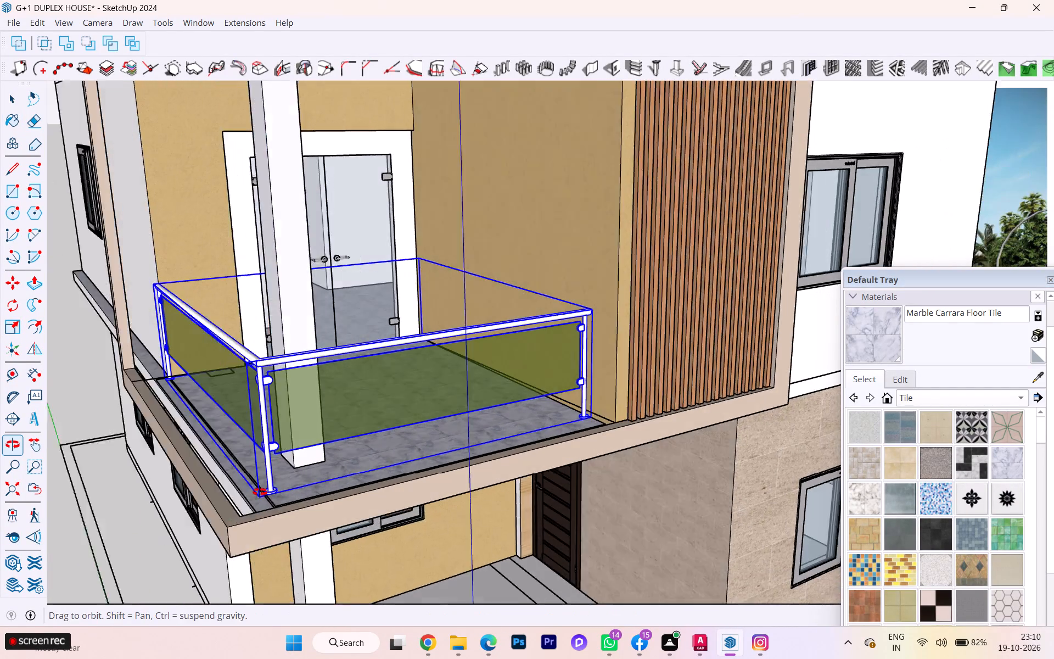
middle_click_drag(260, 492, 284, 483)
key("space")
scroll(248, 512, "down", 5)
middle_click_drag(251, 500, 301, 494)
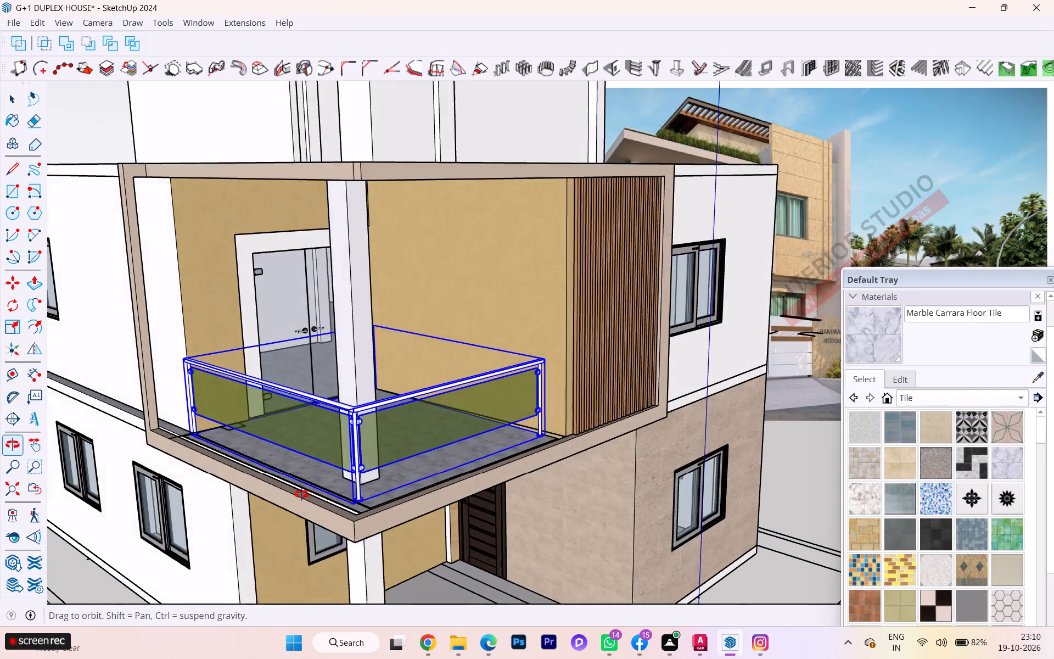
middle_click_drag(301, 494, 321, 520)
scroll(355, 560, "up", 3)
scroll(406, 573, "up", 4)
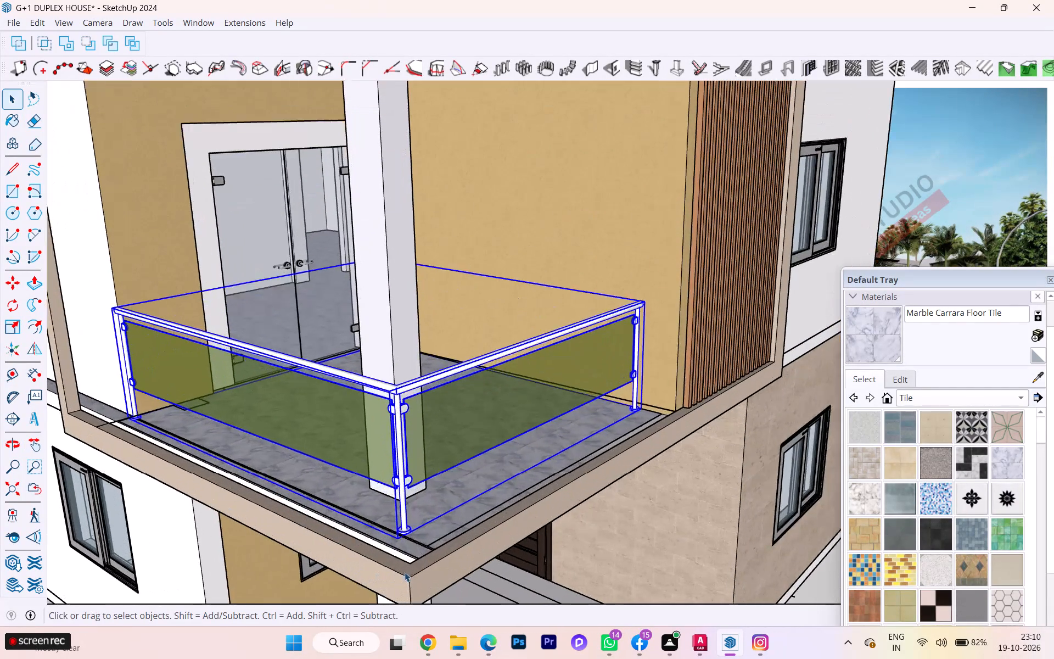
Open the upper-floor group that contains the balcony's beige band frame for editing.
scroll(405, 572, "up", 1)
left_click(402, 574)
scroll(320, 527, "up", 1)
scroll(317, 524, "down", 2)
double_click(309, 527)
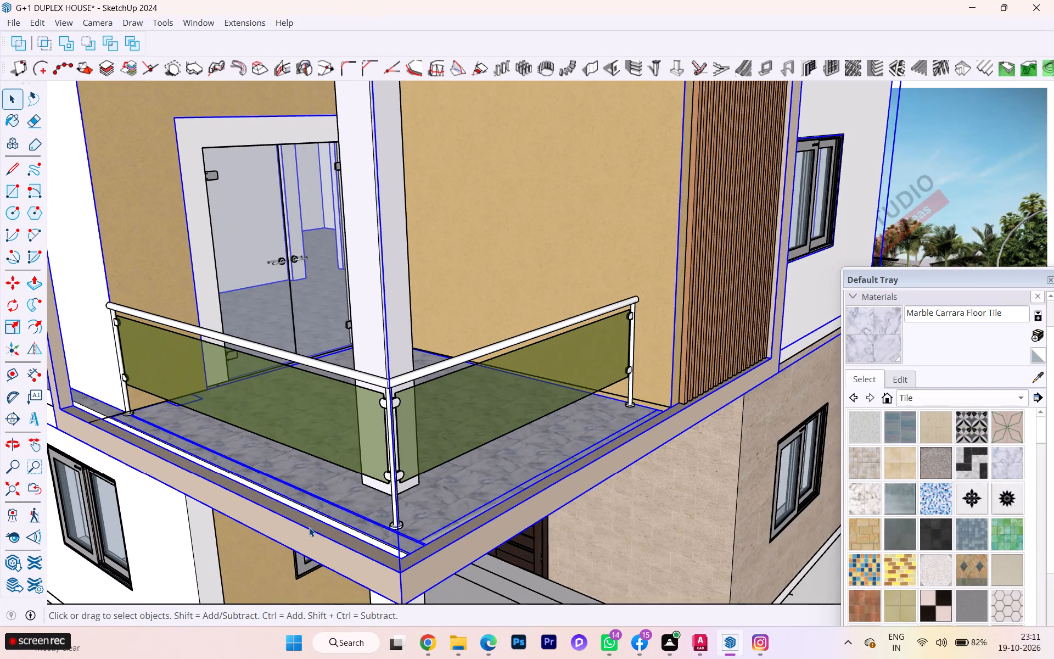
left_click(309, 527)
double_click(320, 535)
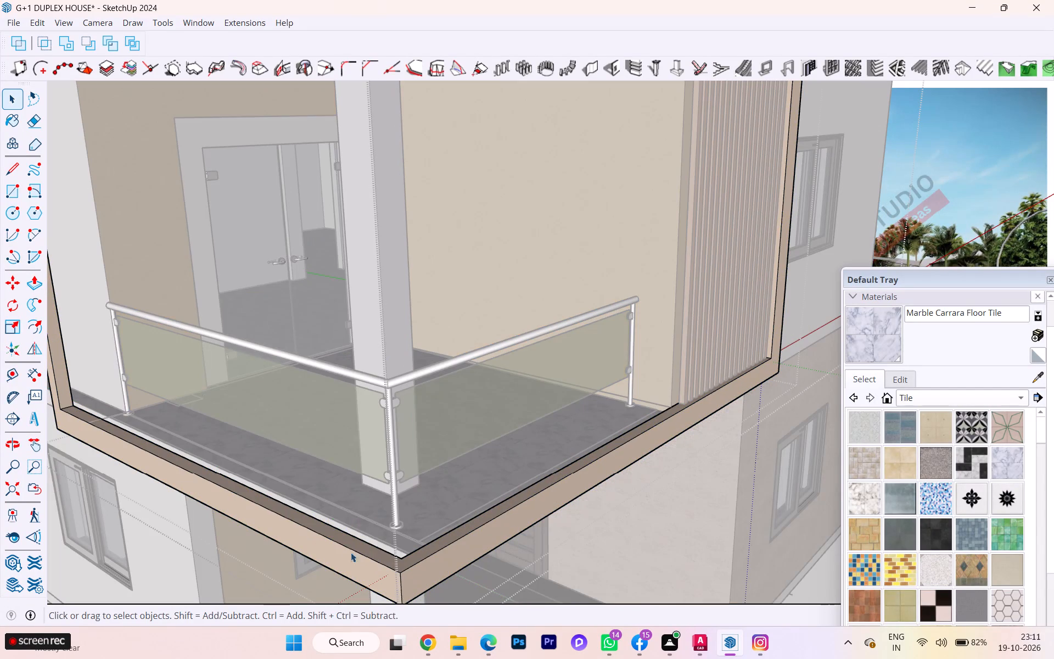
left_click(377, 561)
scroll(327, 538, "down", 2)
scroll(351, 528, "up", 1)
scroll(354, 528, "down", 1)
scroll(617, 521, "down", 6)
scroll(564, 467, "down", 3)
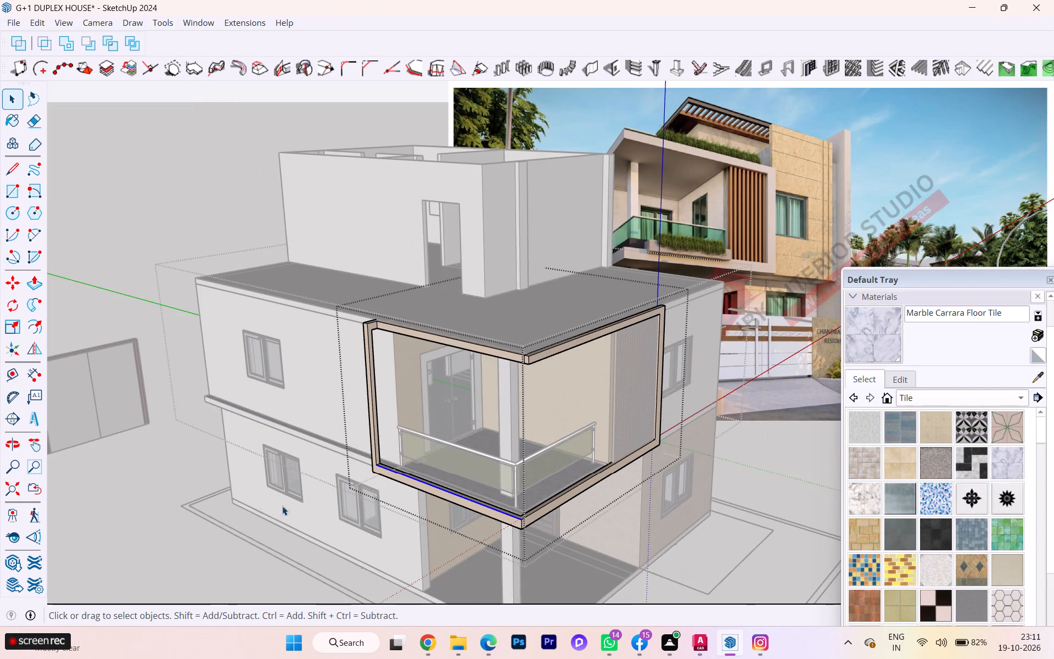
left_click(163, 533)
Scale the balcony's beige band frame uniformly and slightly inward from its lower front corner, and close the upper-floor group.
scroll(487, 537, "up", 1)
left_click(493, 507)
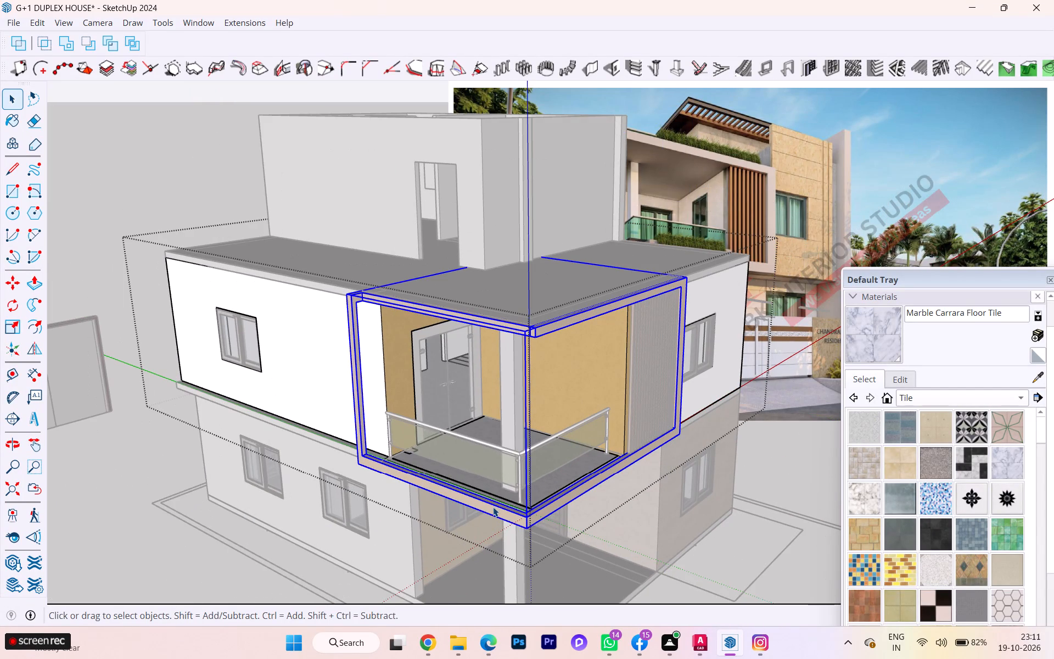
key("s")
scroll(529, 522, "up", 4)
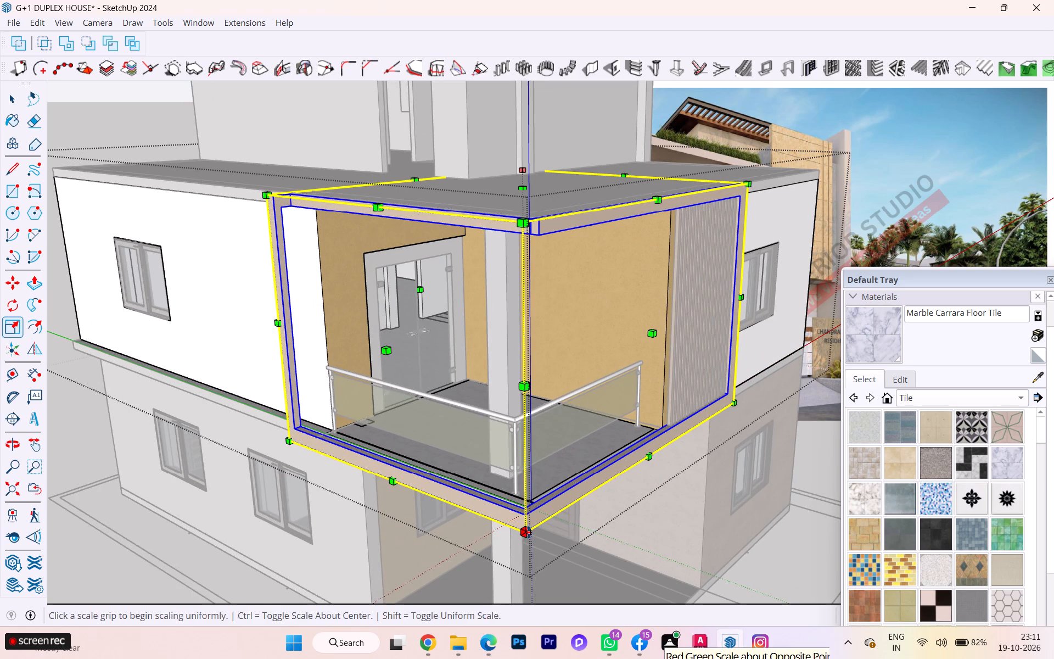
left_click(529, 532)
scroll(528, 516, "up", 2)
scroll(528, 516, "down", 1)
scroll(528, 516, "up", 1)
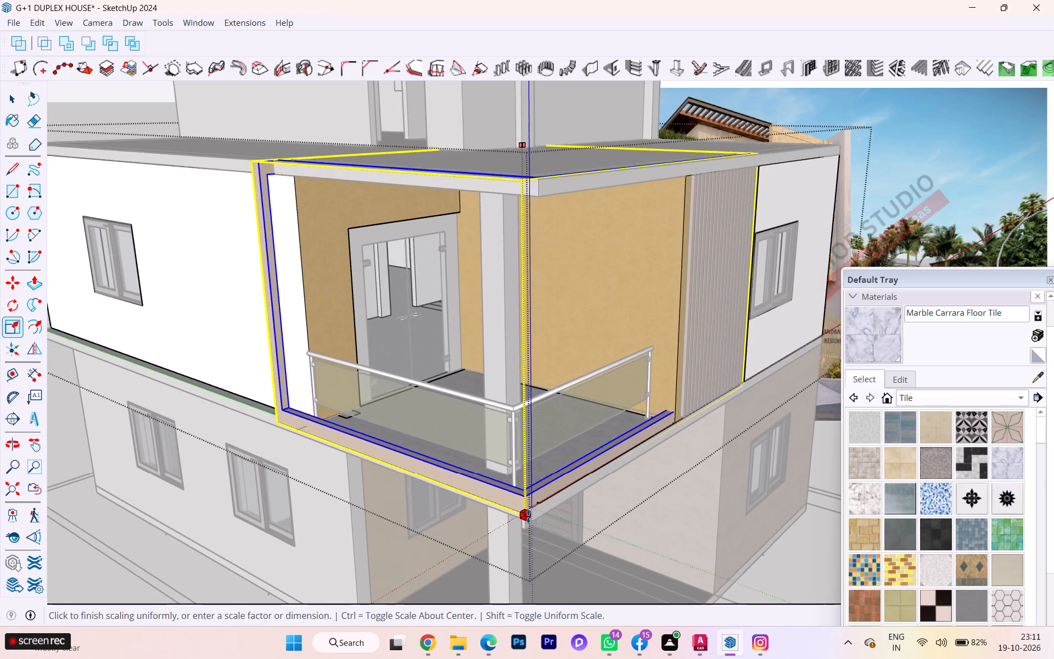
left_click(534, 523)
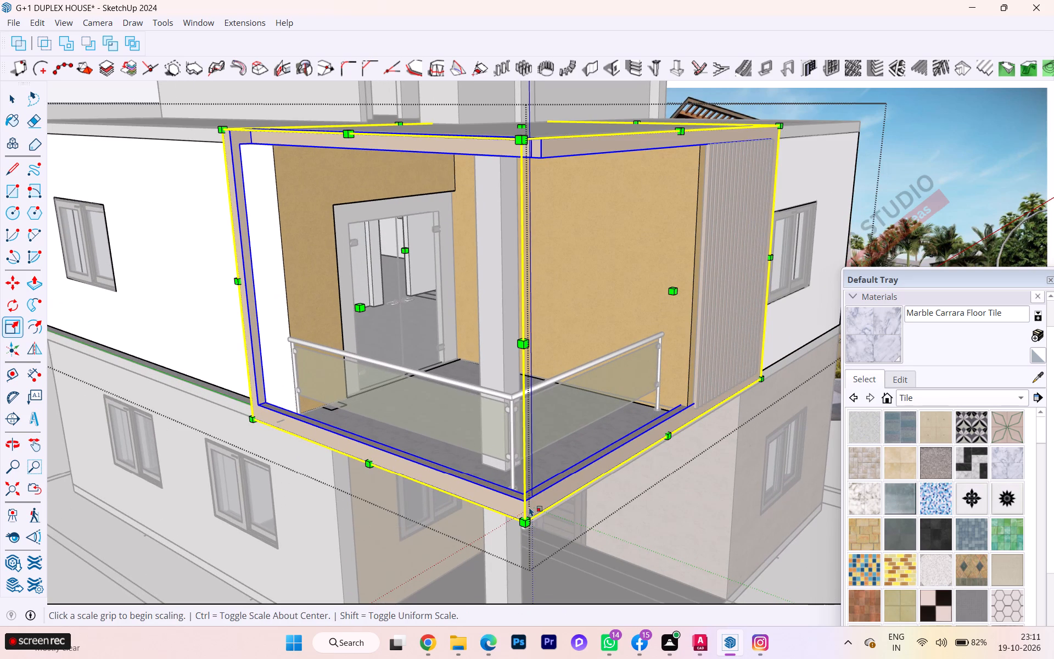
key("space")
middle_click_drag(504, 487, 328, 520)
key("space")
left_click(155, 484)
Examine the scaled frame's fit against the balcony slab, glass railing and slatted wall from several sides.
scroll(254, 460, "up", 4)
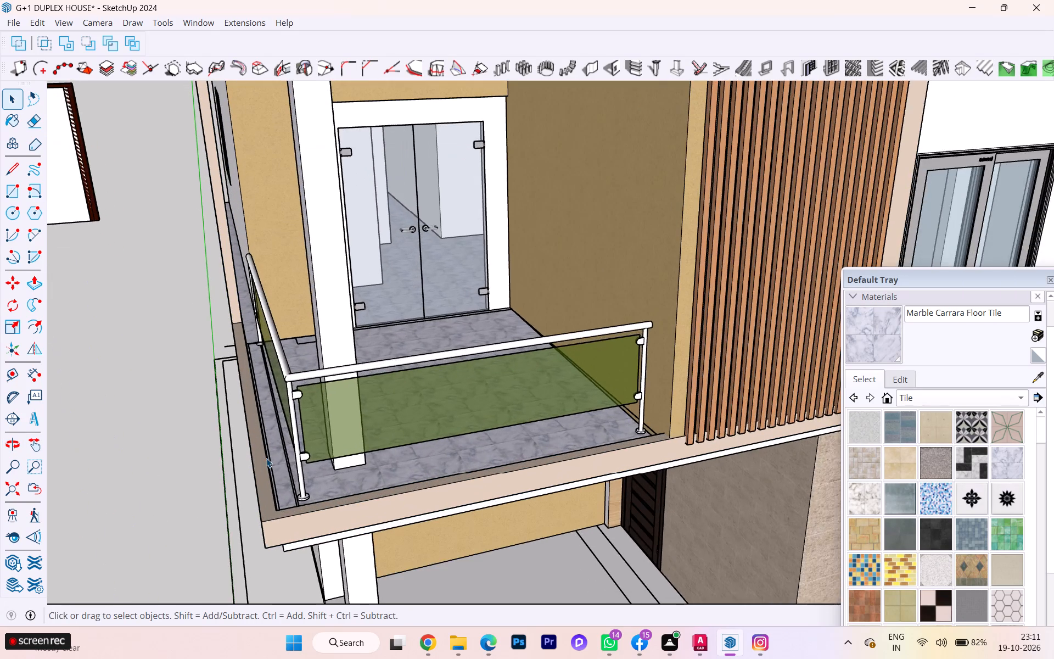
scroll(273, 455, "up", 4)
scroll(273, 455, "down", 2)
scroll(274, 455, "up", 4)
scroll(289, 463, "down", 1)
middle_click_drag(291, 466, 327, 479)
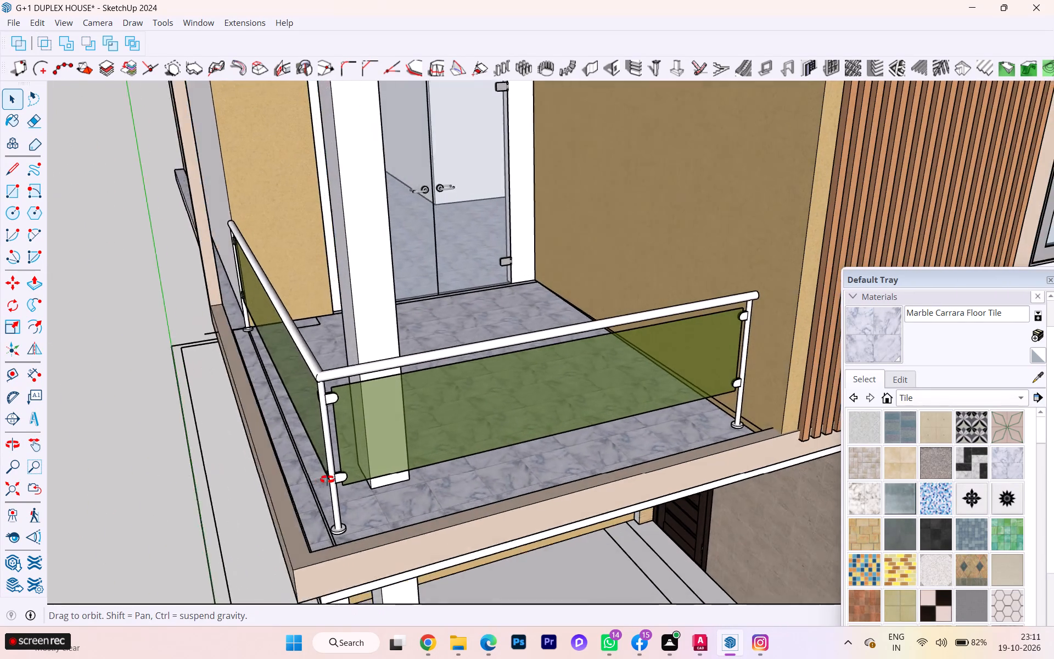
middle_click_drag(327, 479, 104, 440)
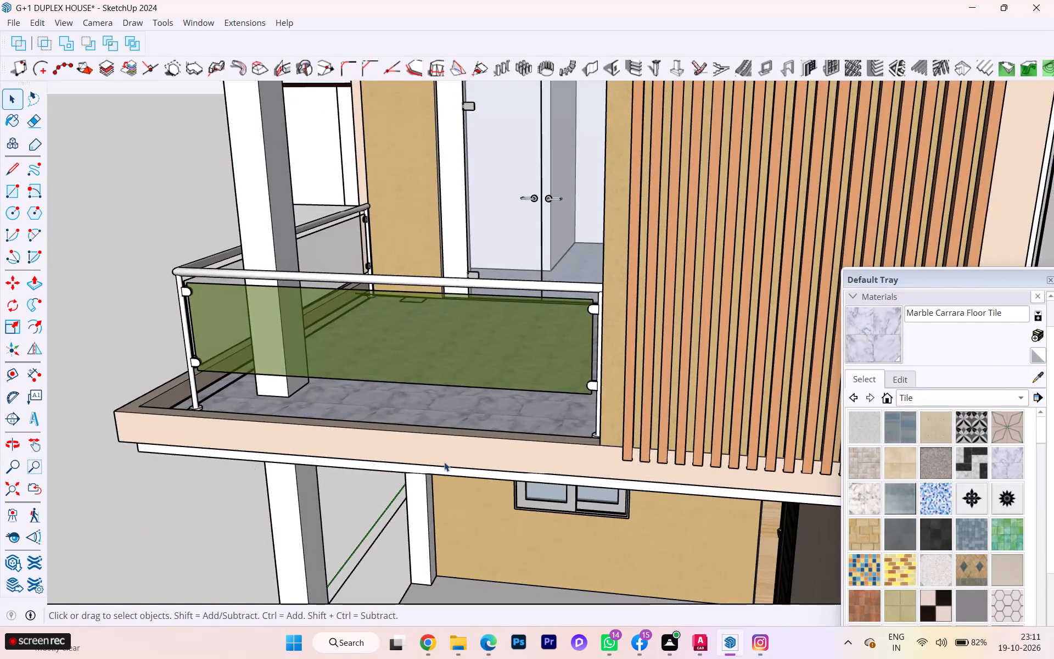
scroll(450, 463, "down", 1)
middle_click_drag(451, 463, 218, 448)
scroll(503, 478, "up", 2)
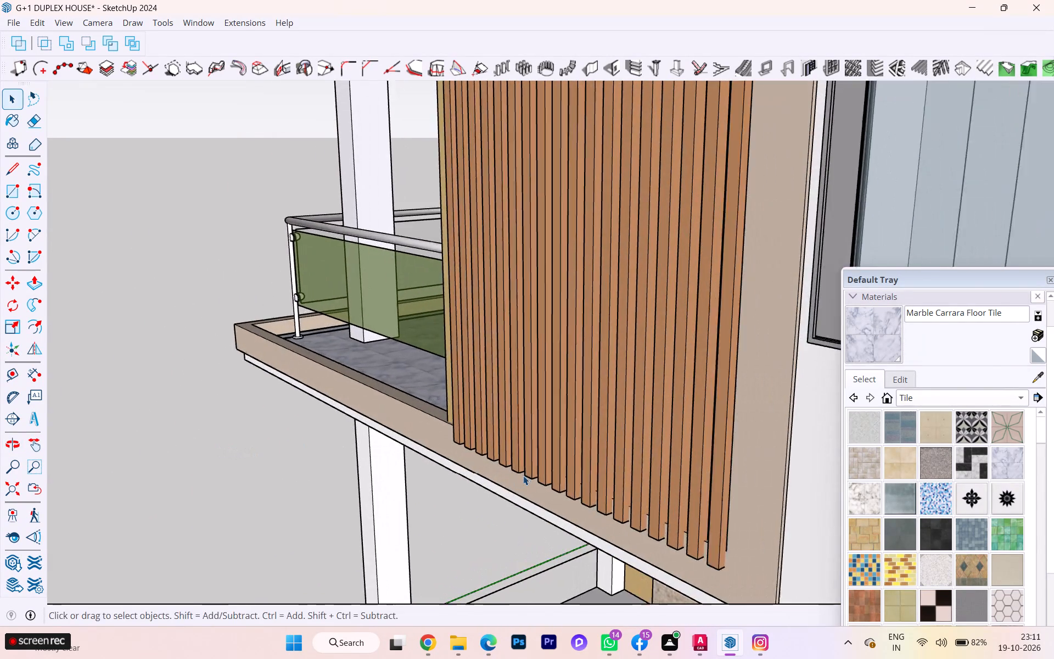
scroll(523, 476, "down", 1)
middle_click_drag(524, 477, 964, 541)
middle_click_drag(610, 467, 736, 460)
scroll(596, 461, "down", 3)
scroll(596, 461, "up", 2)
scroll(595, 461, "down", 5)
scroll(541, 466, "down", 5)
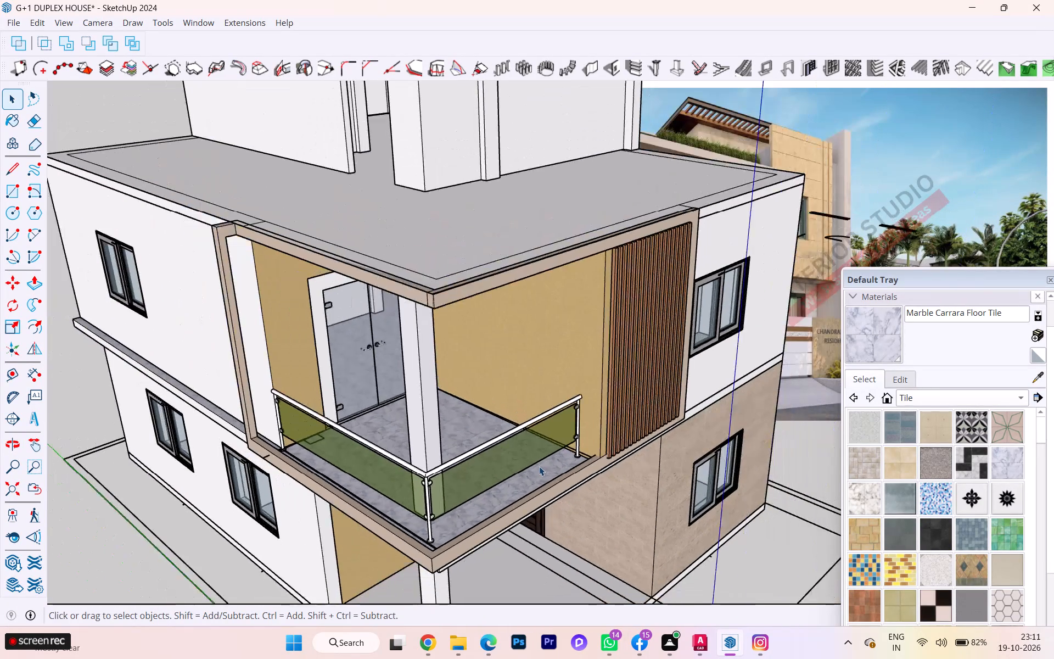
scroll(476, 478, "down", 3)
scroll(606, 481, "up", 4)
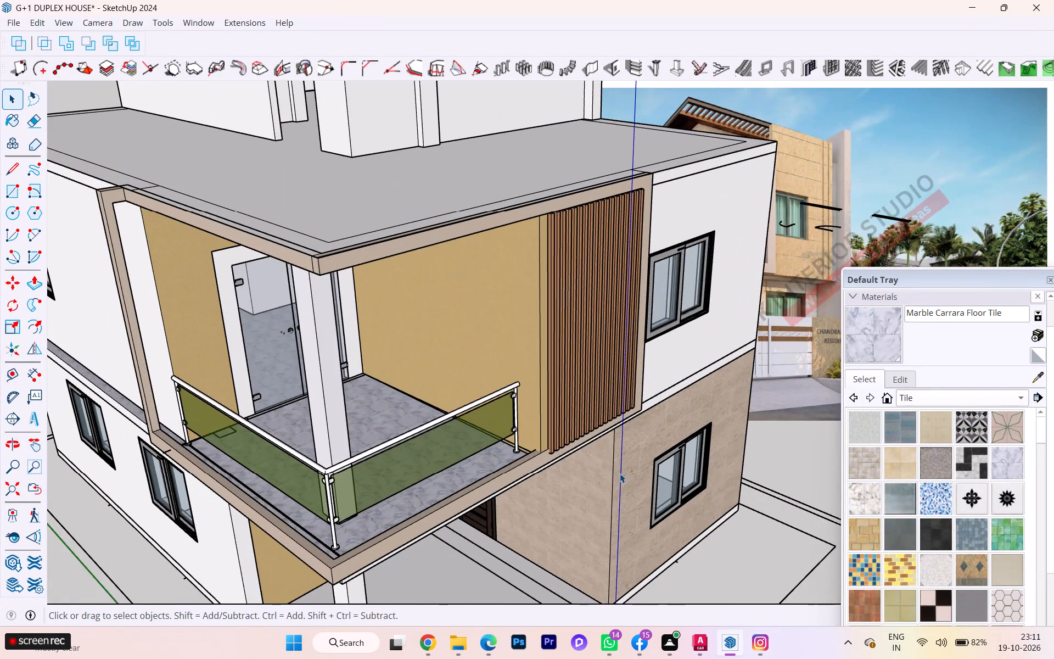
scroll(620, 473, "up", 4)
scroll(477, 470, "down", 1)
scroll(476, 470, "up", 2)
scroll(476, 470, "down", 4)
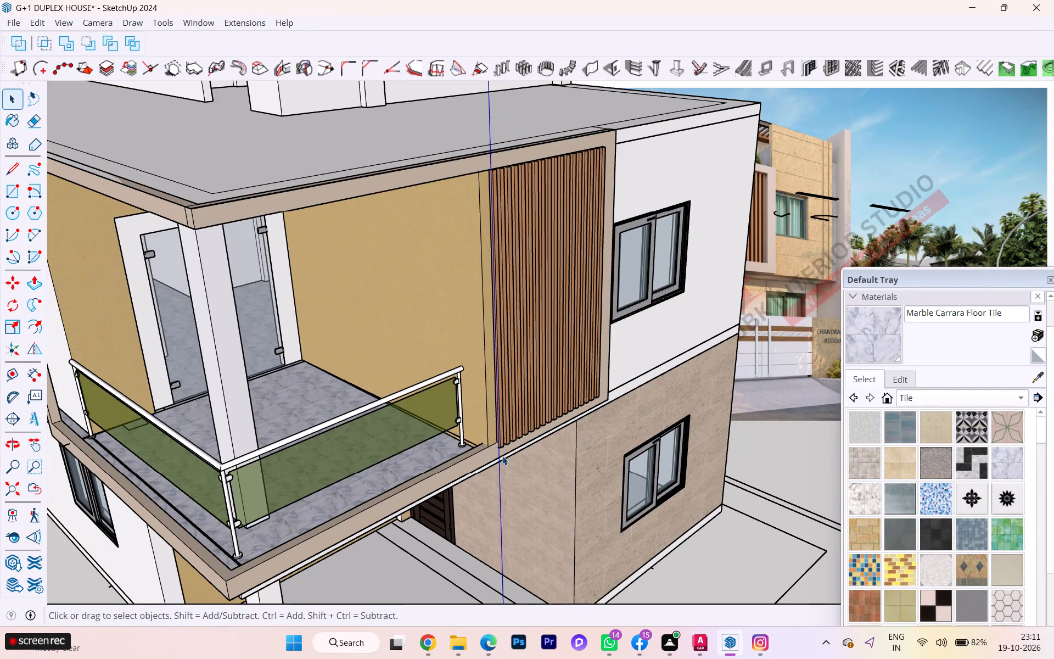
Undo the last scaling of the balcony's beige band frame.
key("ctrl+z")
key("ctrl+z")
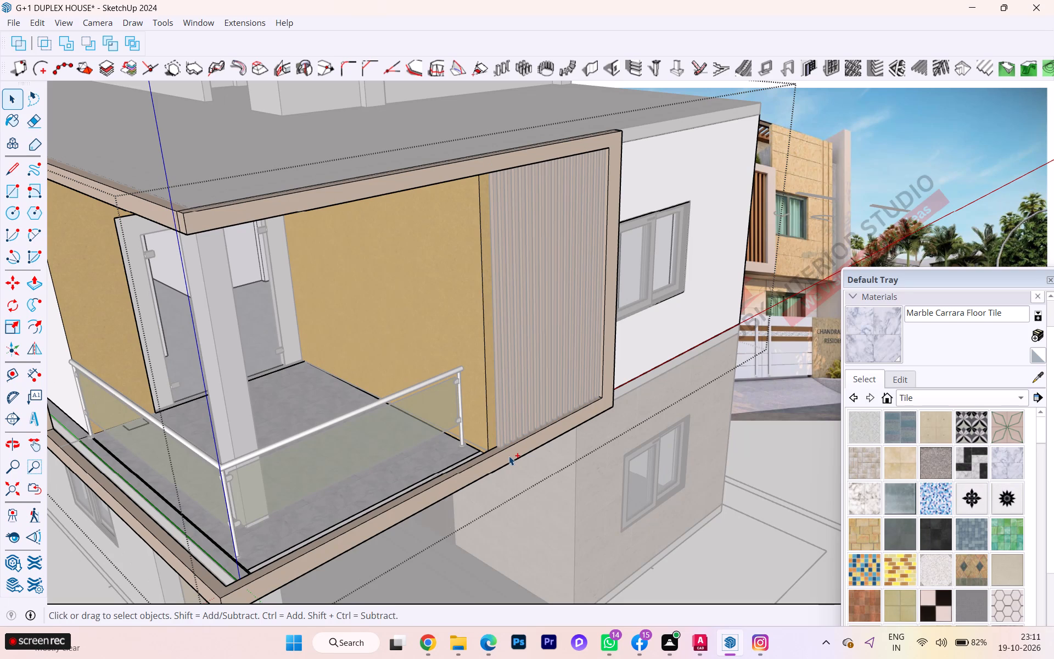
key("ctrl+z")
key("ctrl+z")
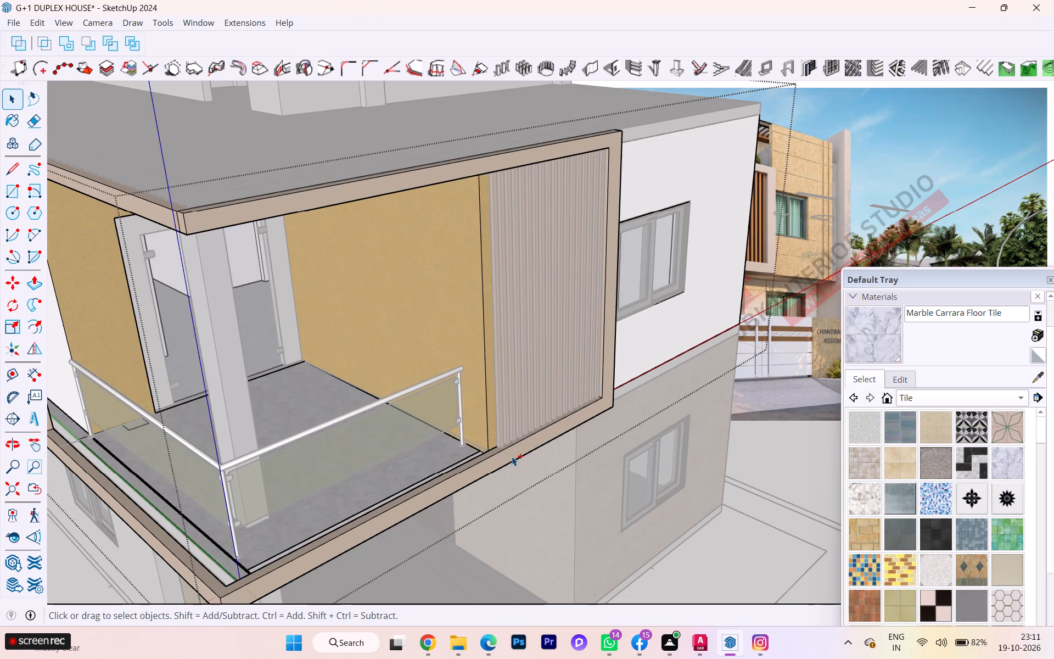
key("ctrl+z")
Open the balcony's beige band frame inside the upper-floor group for editing its faces.
scroll(512, 456, "down", 3)
middle_click_drag(511, 456, 609, 456)
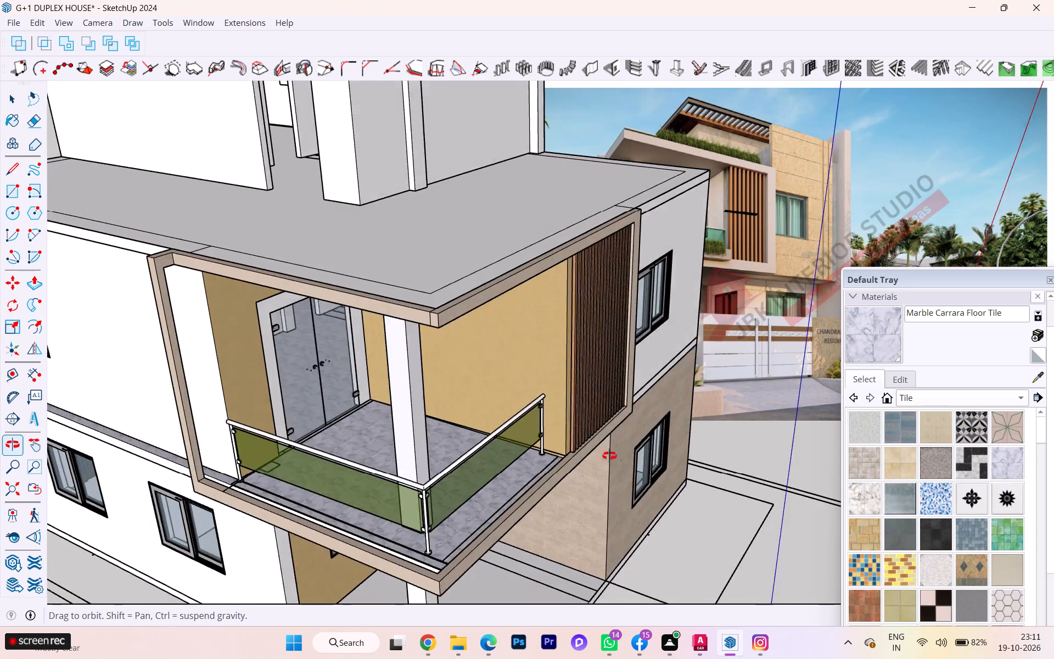
middle_click_drag(609, 456, 691, 451)
scroll(668, 532, "up", 1)
scroll(670, 534, "down", 1)
scroll(679, 543, "up", 9)
key("space")
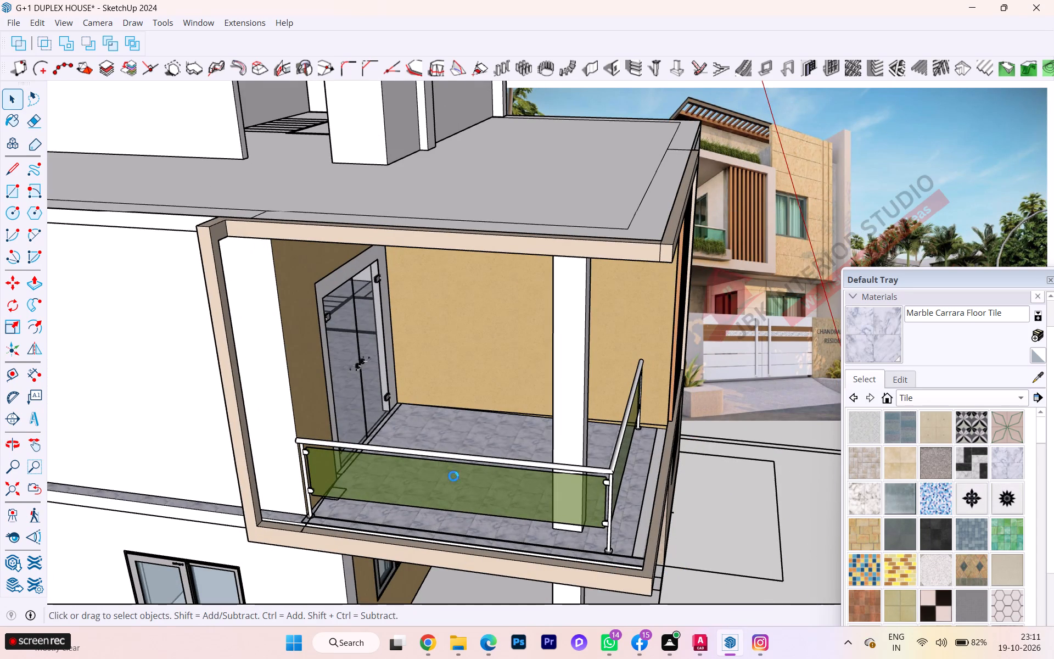
scroll(335, 314, "up", 2)
scroll(303, 252, "up", 2)
scroll(275, 252, "down", 1)
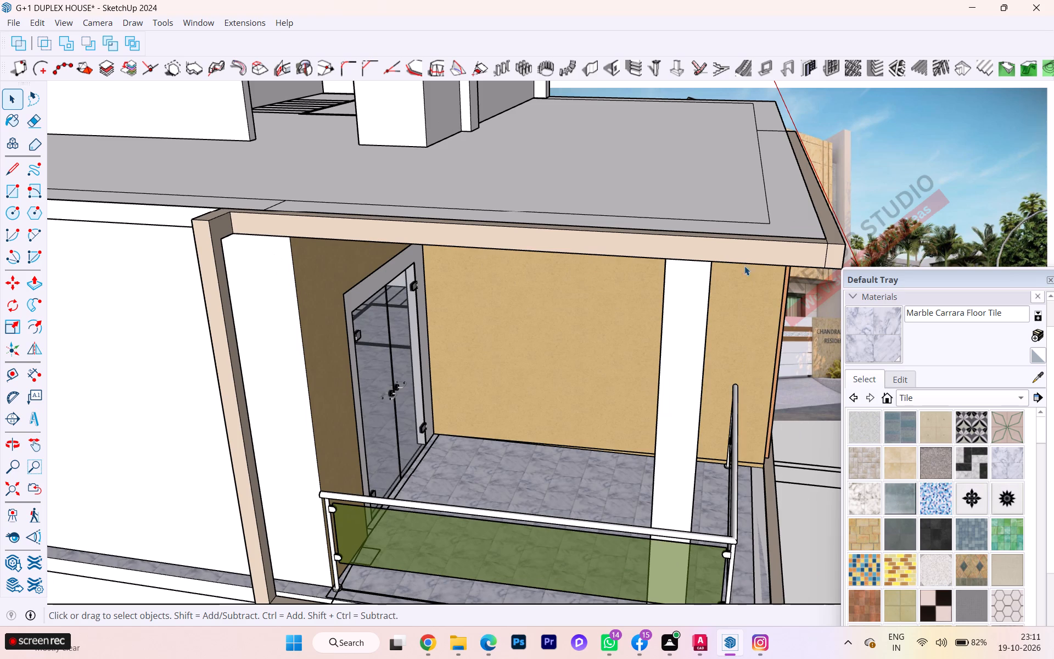
left_click(753, 255)
double_click(790, 249)
left_click(790, 249)
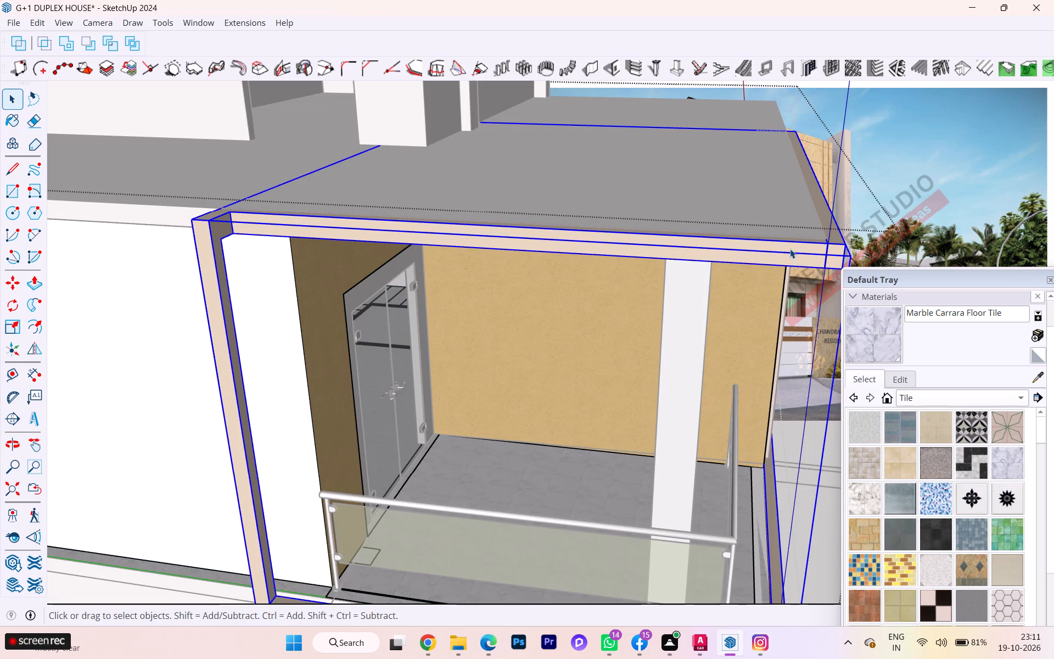
double_click(801, 248)
left_click(801, 248)
middle_click_drag(801, 248, 698, 258)
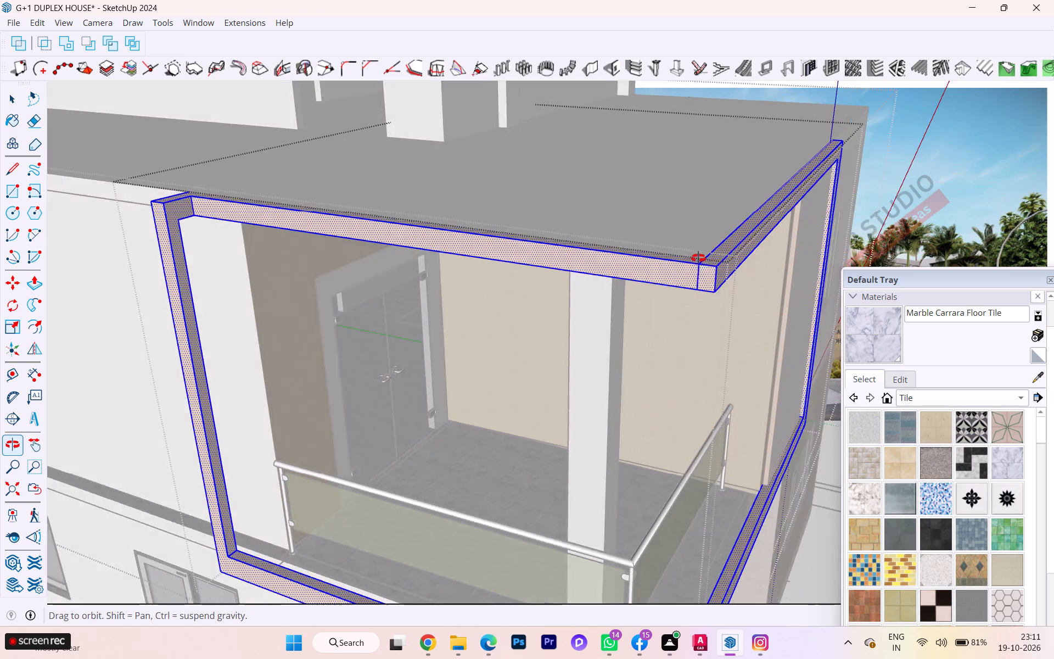
middle_click_drag(698, 258, 697, 259)
Push/Pull the front face of the frame's top beam on the glass-door side back toward the roof slab's edge.
scroll(709, 271, "up", 6)
double_click(617, 288)
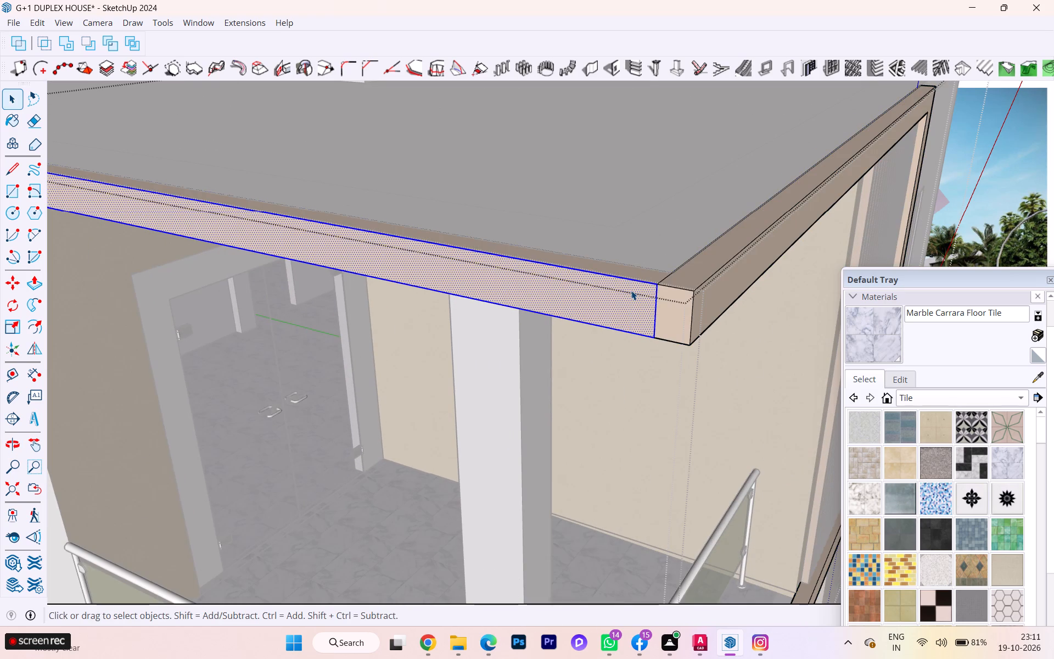
left_click(631, 291)
left_click(631, 291)
key("p")
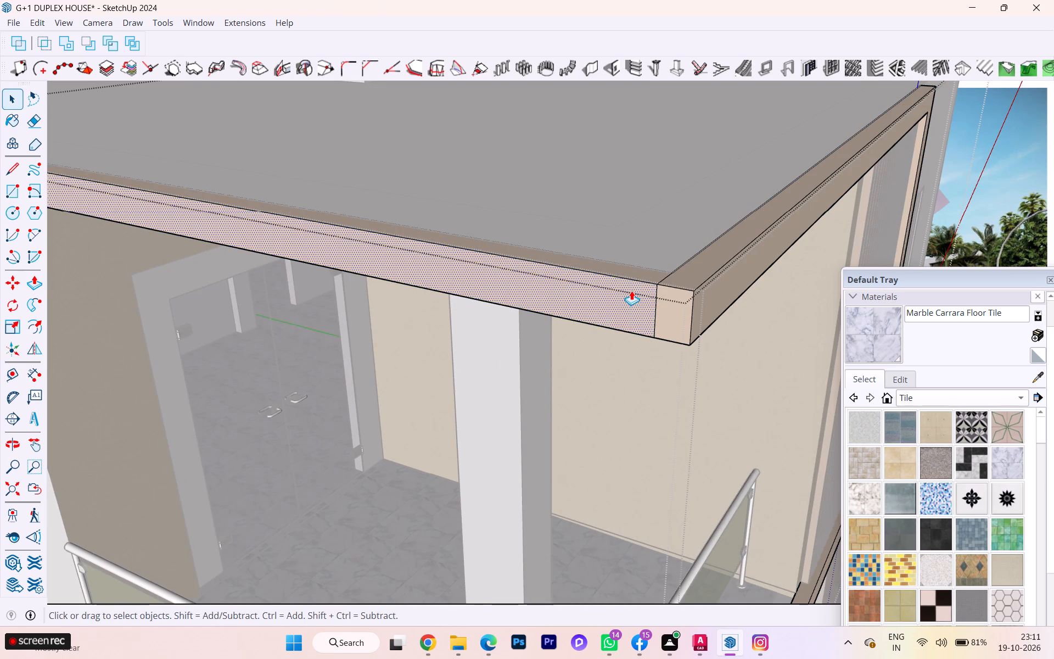
left_click(631, 291)
left_click(644, 264)
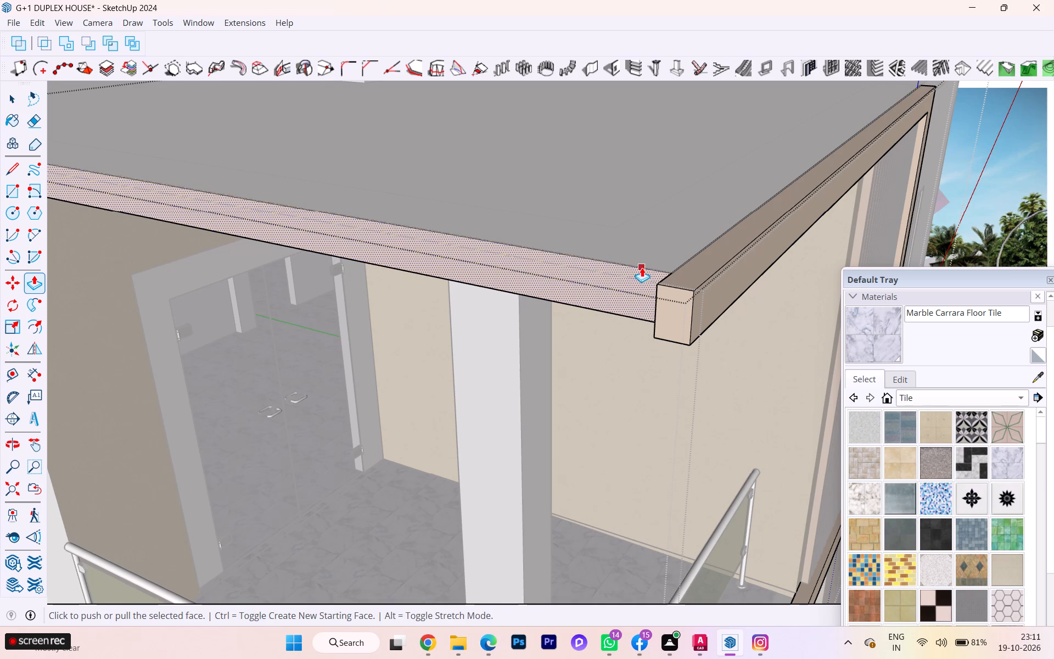
left_click(642, 267)
key("space")
scroll(605, 284, "down", 1)
left_click(578, 343)
scroll(574, 321, "down", 1)
scroll(574, 321, "up", 1)
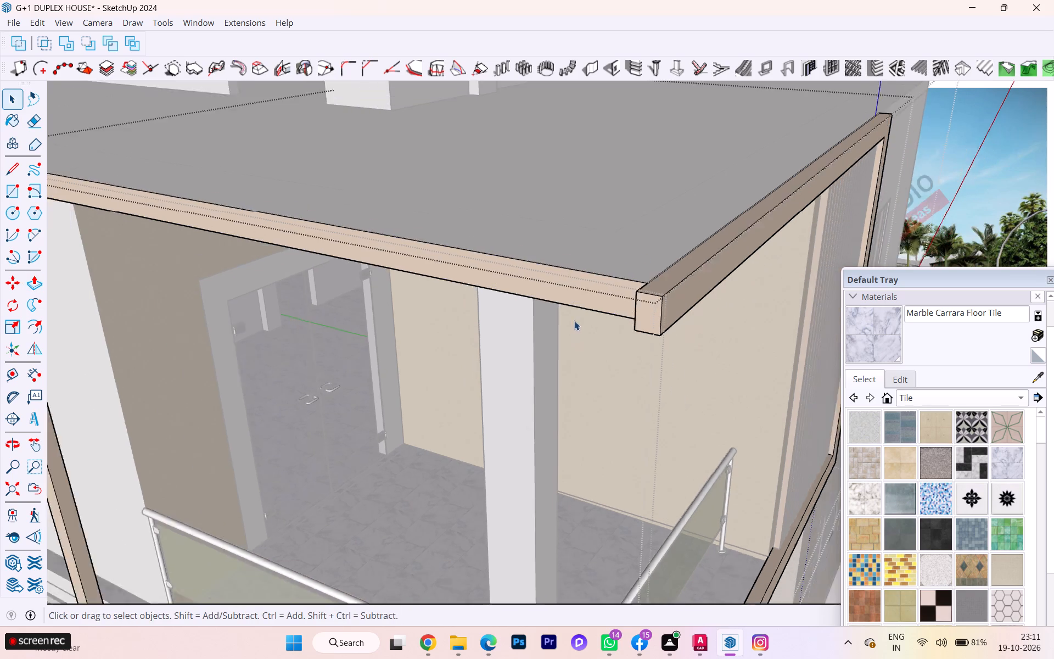
Delete the recessed front face of the frame's top beam.
middle_click_drag(574, 321, 666, 347)
scroll(574, 321, "down", 1)
scroll(239, 280, "up", 5)
left_click(219, 289)
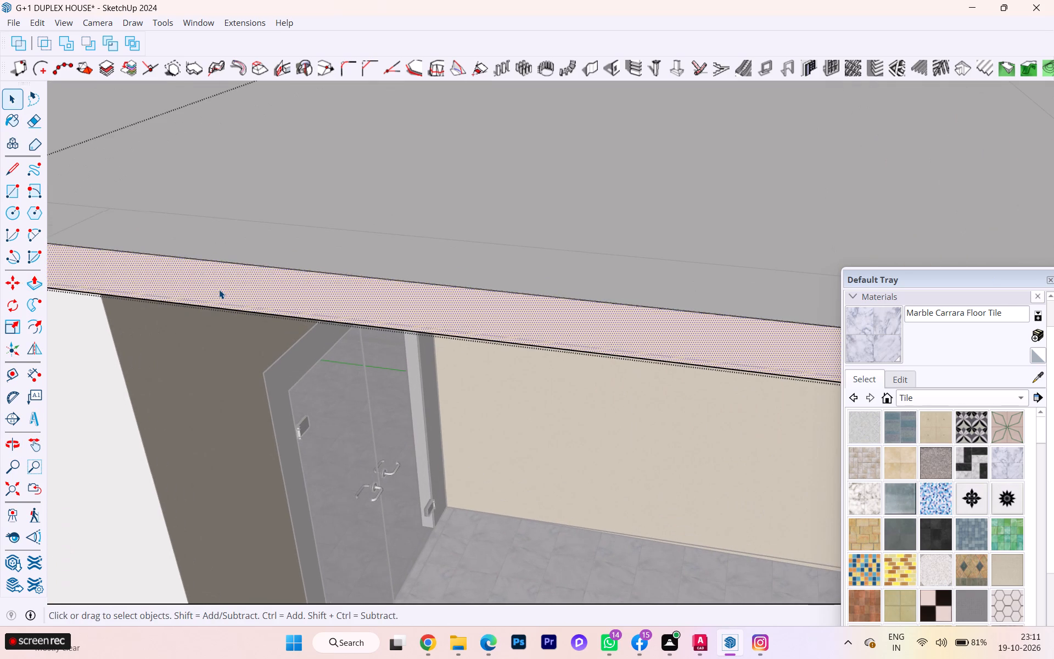
key("Delete")
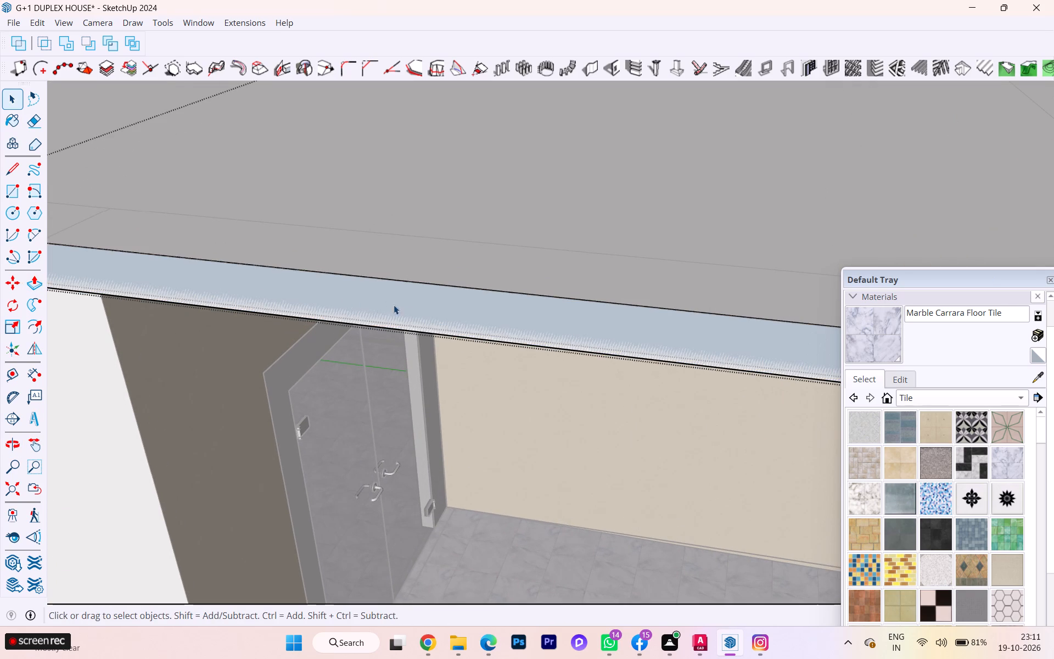
Reverse the exposed blue back face of the top beam so its beige side faces outward.
scroll(408, 309, "down", 5)
left_click(451, 311)
right_click(451, 311)
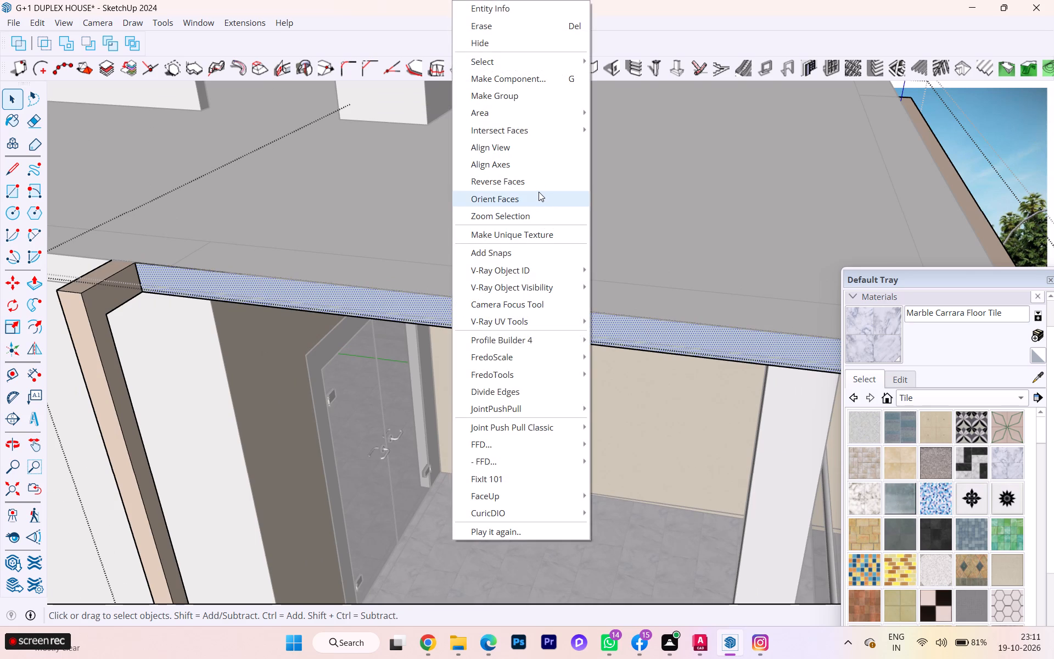
left_click(532, 182)
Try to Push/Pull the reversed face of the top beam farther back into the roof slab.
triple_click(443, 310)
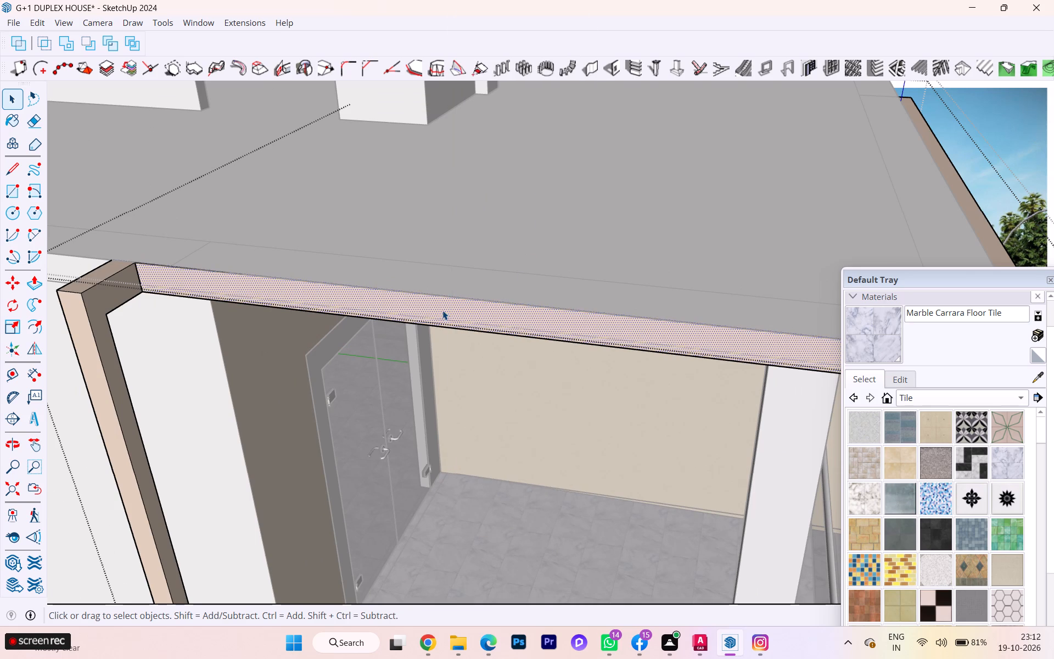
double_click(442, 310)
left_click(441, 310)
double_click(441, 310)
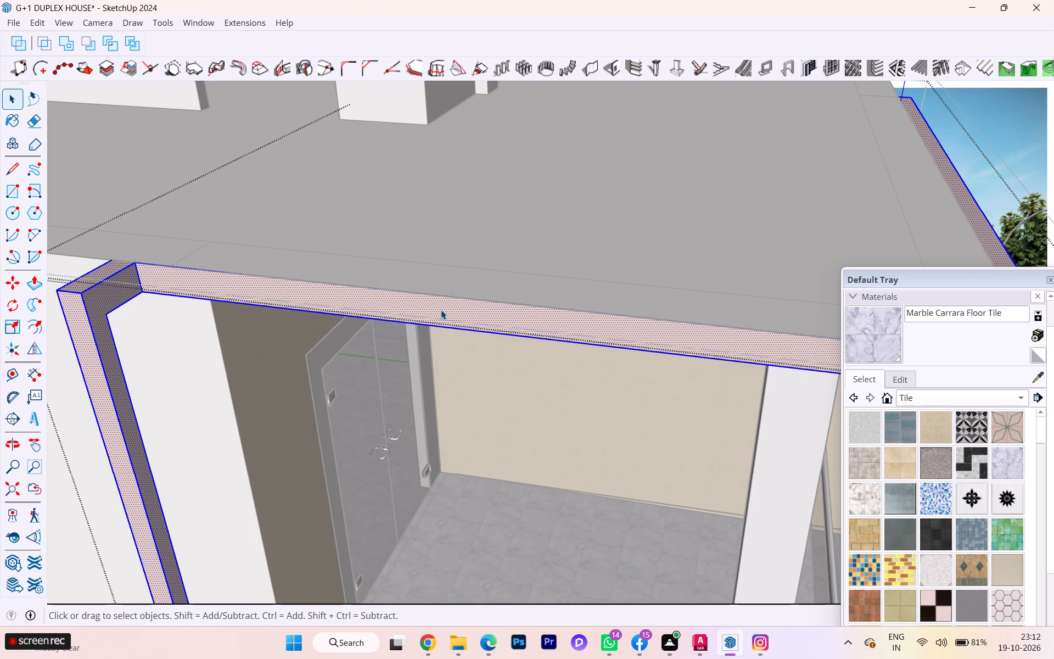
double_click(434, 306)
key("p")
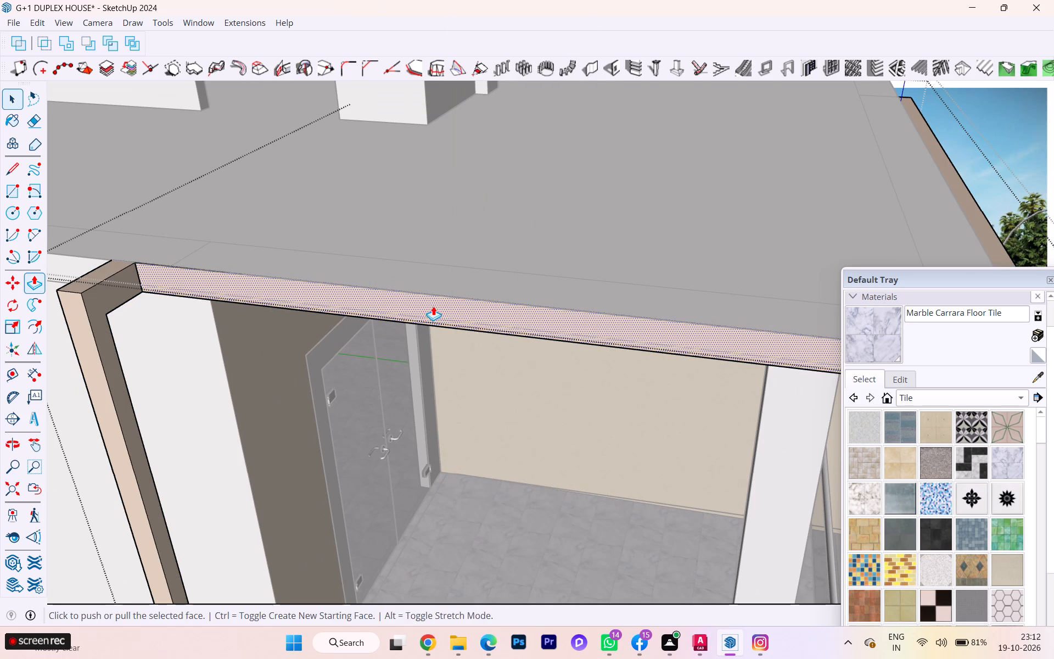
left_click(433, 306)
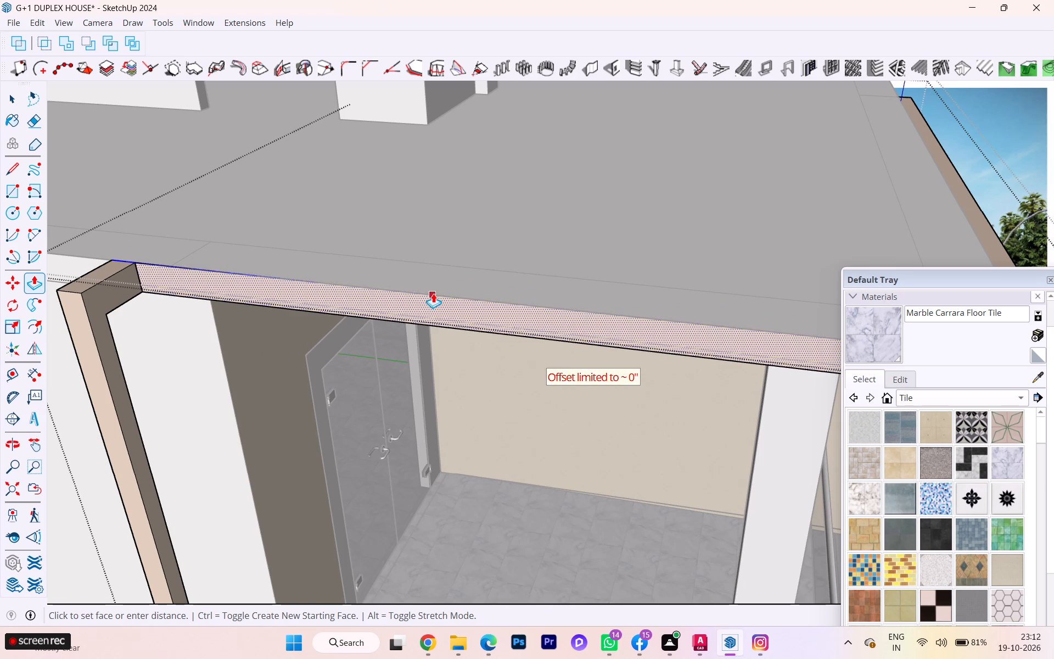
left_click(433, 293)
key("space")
Examine the top beam's junction with the frame's front corner and the roof slab's edge.
scroll(501, 327, "down", 2)
scroll(501, 327, "up", 1)
scroll(484, 332, "down", 1)
middle_click_drag(456, 335, 339, 338)
scroll(456, 335, "down", 1)
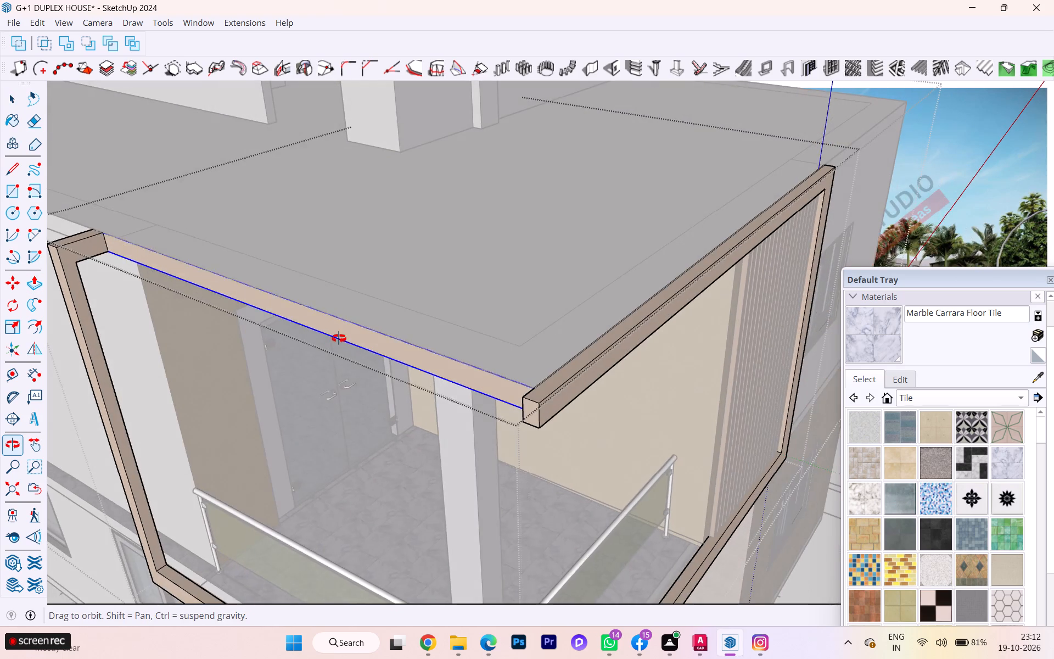
middle_click_drag(339, 338, 339, 339)
scroll(525, 403, "up", 5)
scroll(553, 400, "down", 2)
scroll(553, 400, "up", 1)
middle_click_drag(548, 407, 658, 395)
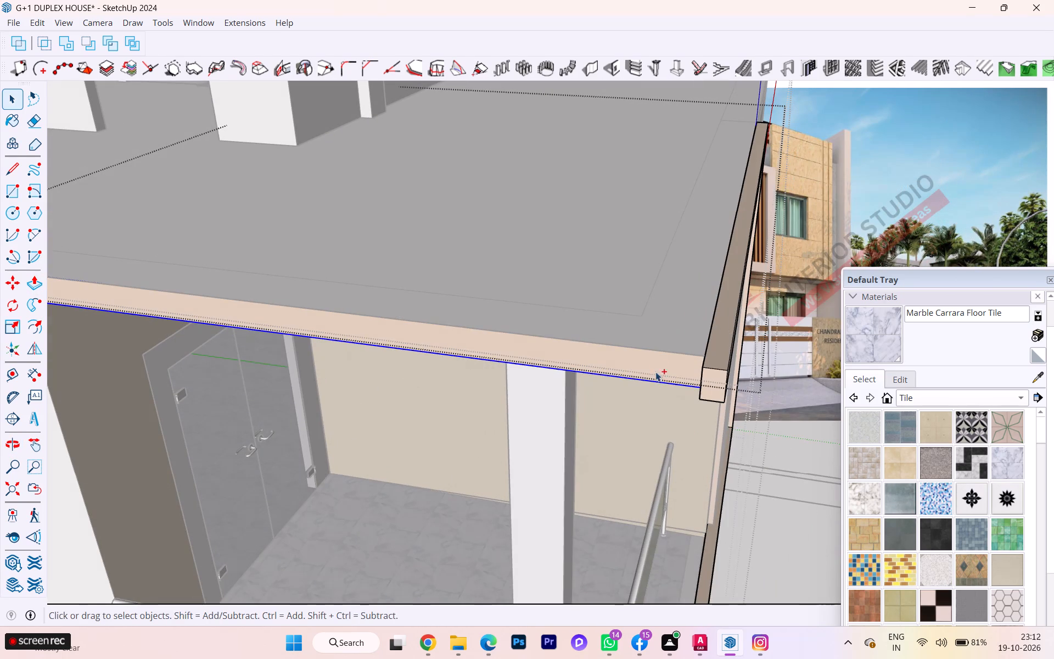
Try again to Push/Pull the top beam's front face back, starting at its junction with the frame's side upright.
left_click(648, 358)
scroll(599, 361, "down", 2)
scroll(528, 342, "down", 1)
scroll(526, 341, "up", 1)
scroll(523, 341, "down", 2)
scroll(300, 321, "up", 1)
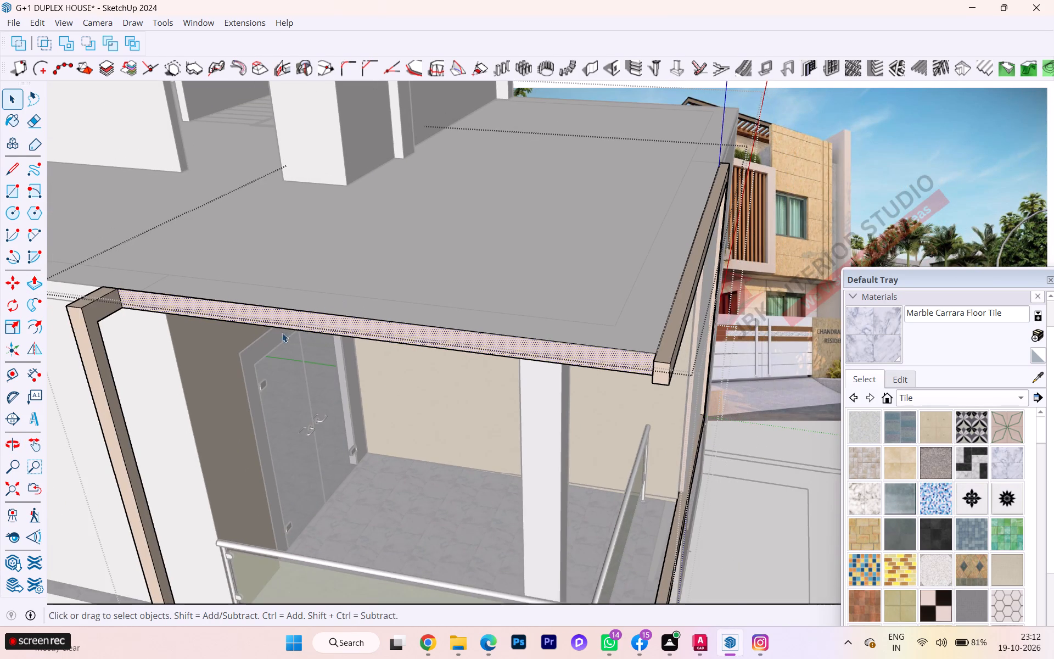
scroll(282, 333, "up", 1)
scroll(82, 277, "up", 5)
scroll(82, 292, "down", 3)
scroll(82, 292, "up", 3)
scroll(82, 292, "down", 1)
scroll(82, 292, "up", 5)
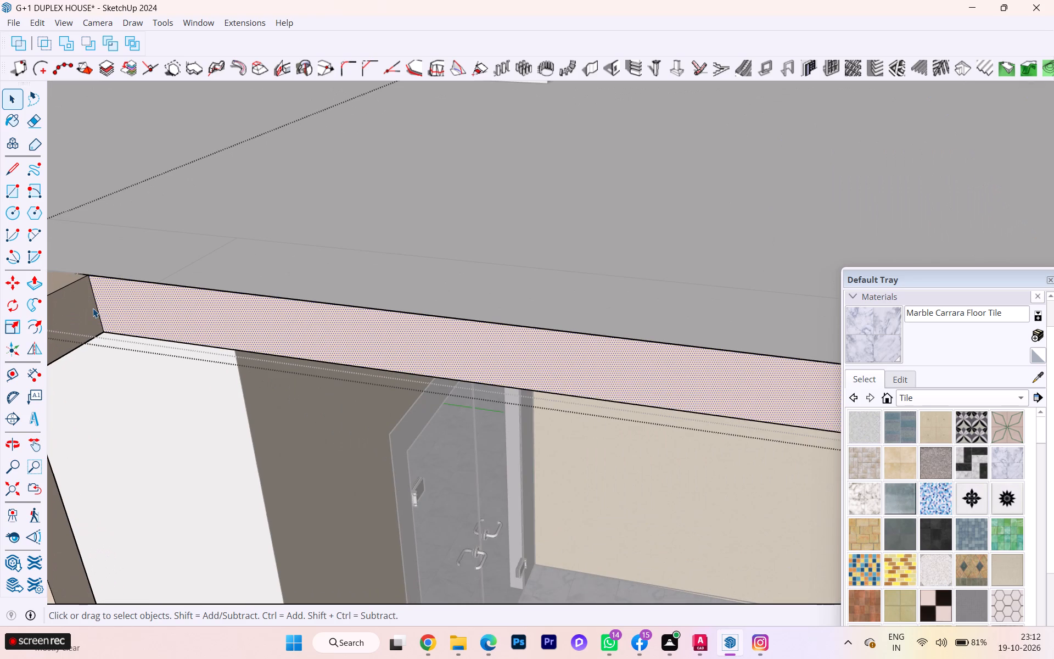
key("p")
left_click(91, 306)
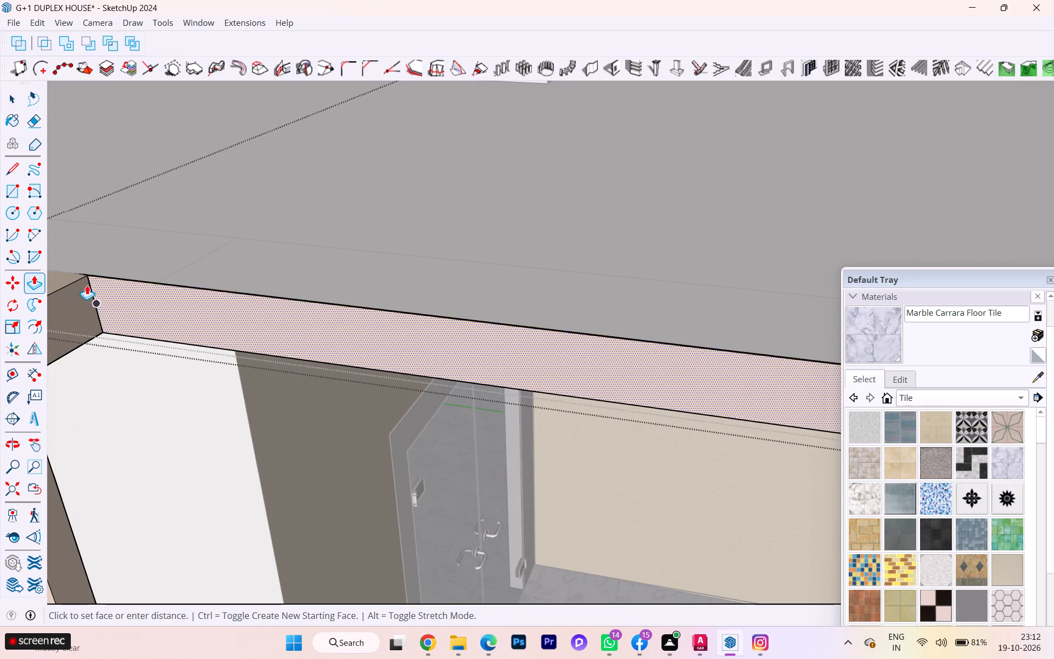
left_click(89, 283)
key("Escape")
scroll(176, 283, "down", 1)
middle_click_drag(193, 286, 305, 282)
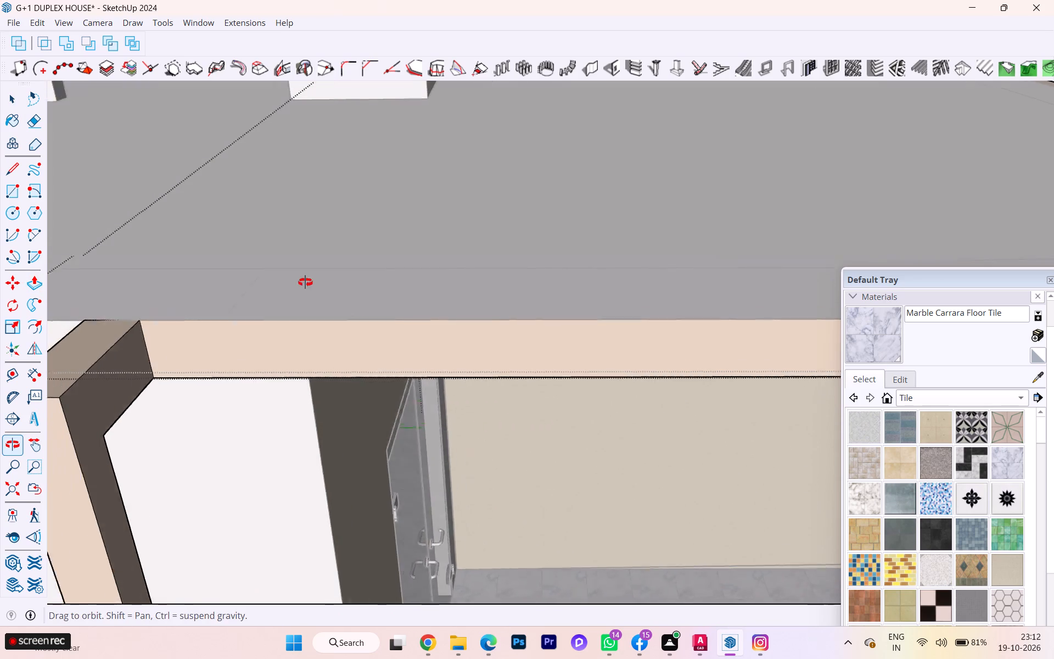
Undo the last Push/Pull change to the top beam's front face.
middle_click_drag(305, 282, 306, 282)
key("ctrl+x")
key("ctrl+z")
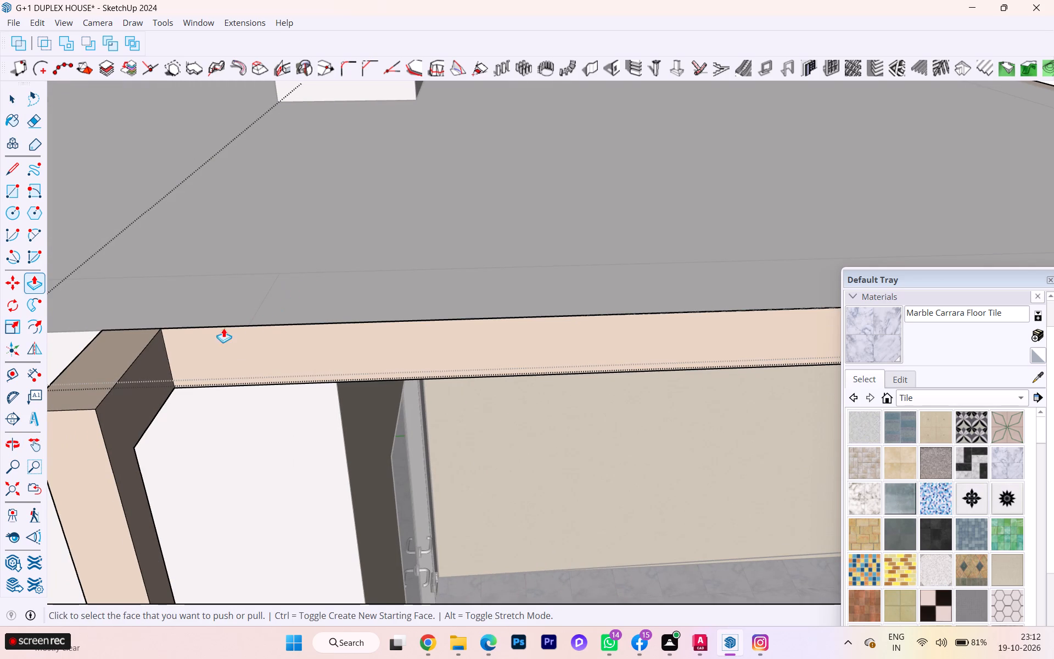
Push/Pull the inner face of the band frame's side upright back to its outer edge to remove the upright.
scroll(181, 330, "up", 2)
left_click(153, 348)
left_click(85, 331)
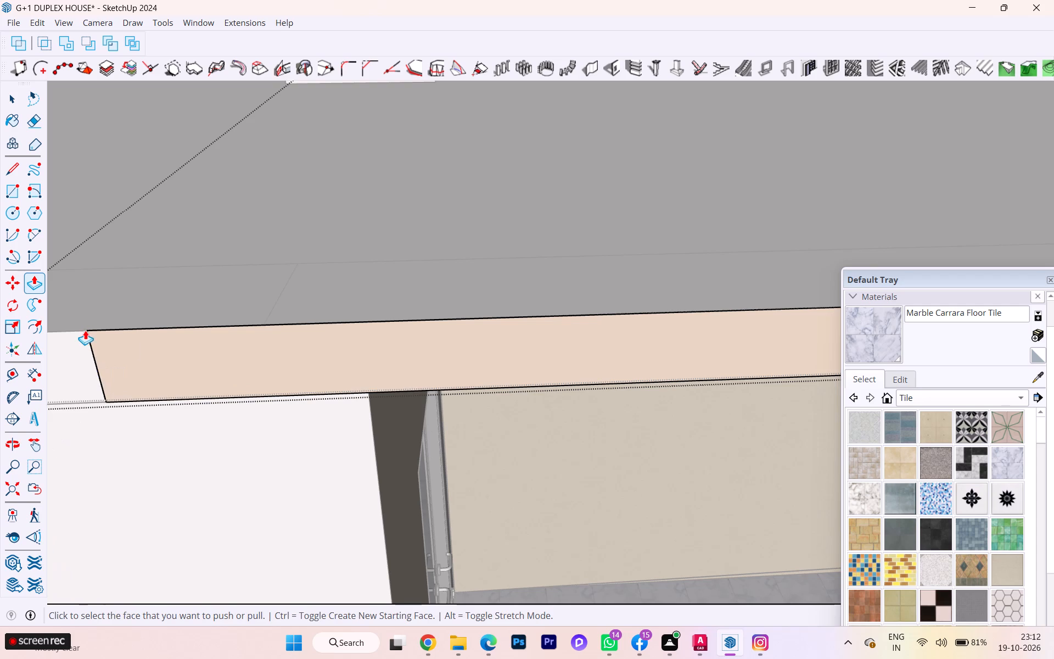
Push/Pull the end face of the frame's bottom side beam up to the front corner, leaving only the front beam.
scroll(216, 308, "down", 6)
scroll(208, 276, "up", 1)
scroll(213, 275, "down", 2)
scroll(214, 275, "up", 1)
scroll(221, 271, "down", 4)
scroll(221, 272, "up", 1)
scroll(222, 272, "down", 3)
scroll(229, 264, "up", 1)
scroll(229, 264, "down", 3)
scroll(230, 264, "up", 2)
scroll(244, 260, "down", 2)
scroll(246, 261, "up", 2)
scroll(249, 264, "down", 1)
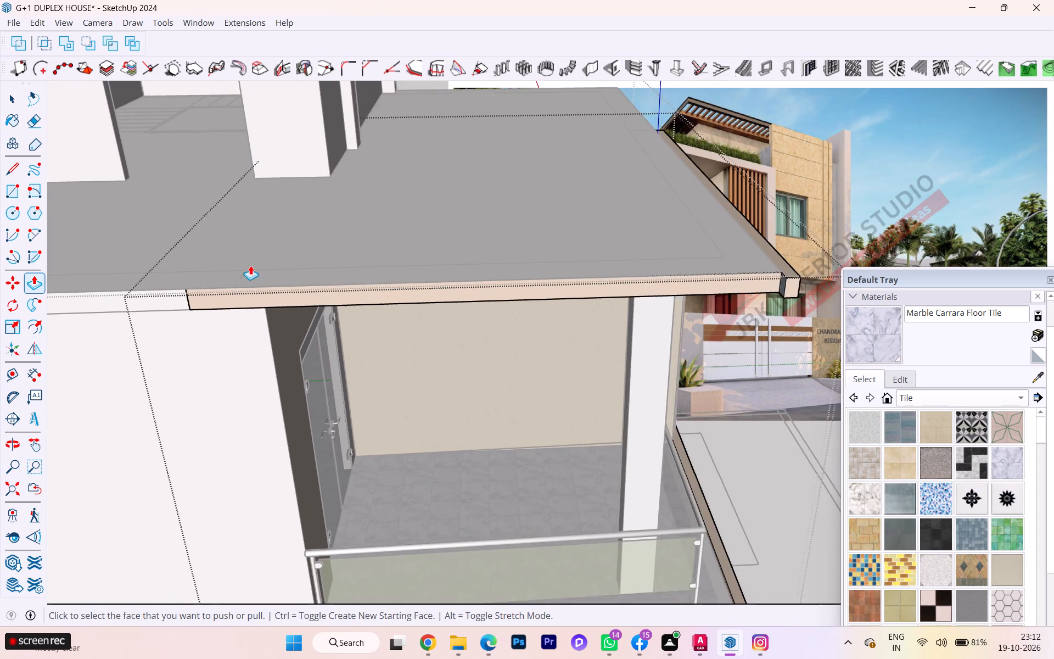
scroll(250, 265, "down", 3)
scroll(250, 276, "up", 1)
scroll(250, 277, "down", 4)
scroll(262, 462, "up", 3)
scroll(263, 471, "down", 3)
scroll(263, 472, "up", 2)
key("space")
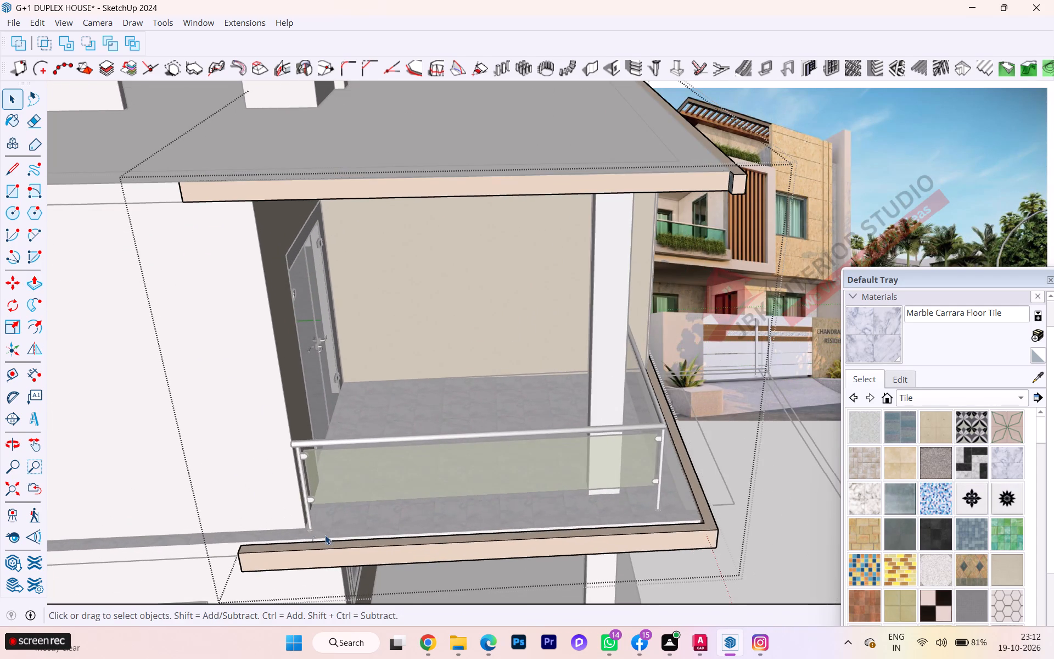
scroll(334, 538, "down", 1)
middle_click_drag(343, 538, 653, 506)
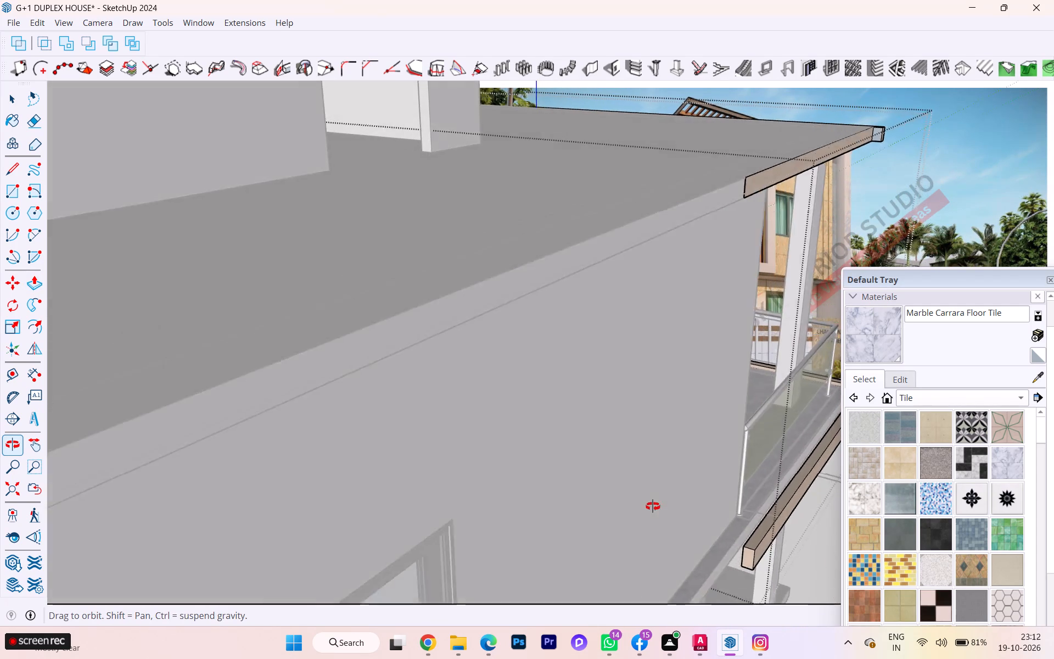
middle_click_drag(653, 506, 393, 478)
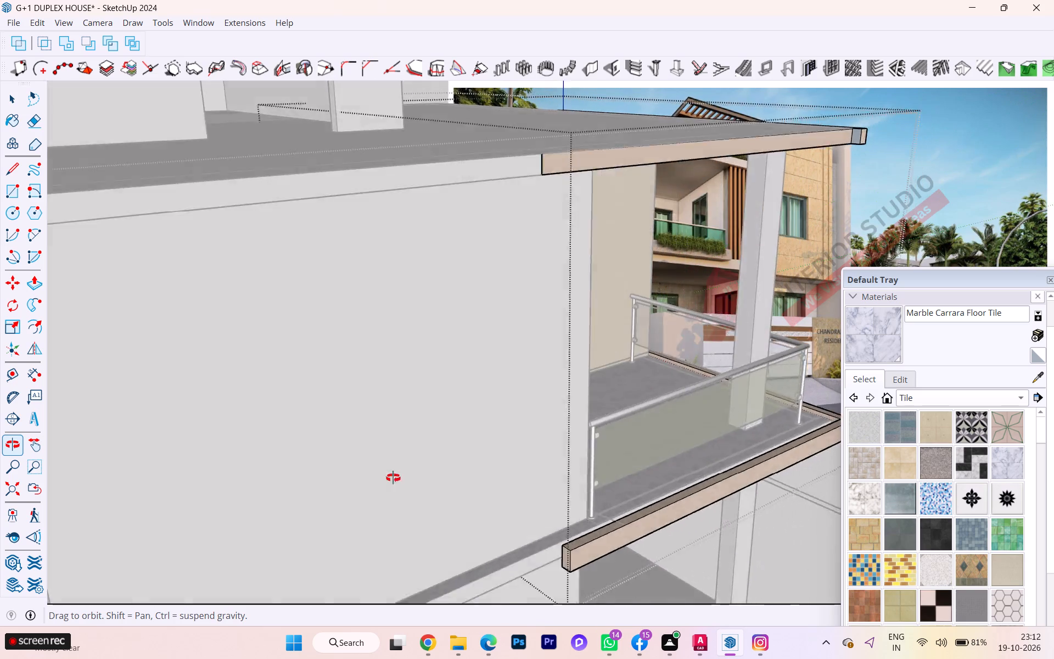
middle_click_drag(393, 478, 241, 472)
scroll(239, 420, "down", 1)
middle_click_drag(249, 420, 641, 412)
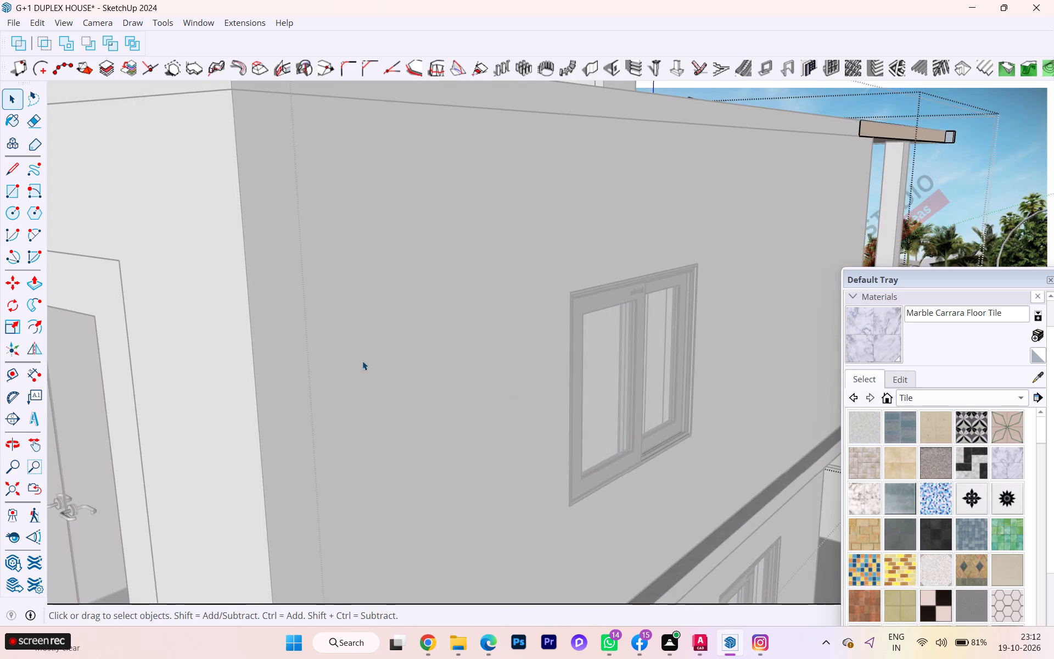
scroll(316, 352, "down", 3)
scroll(307, 351, "up", 4)
scroll(306, 351, "down", 4)
scroll(265, 349, "up", 1)
scroll(263, 350, "down", 4)
scroll(164, 368, "up", 3)
scroll(164, 369, "down", 1)
middle_click_drag(228, 394, 406, 439)
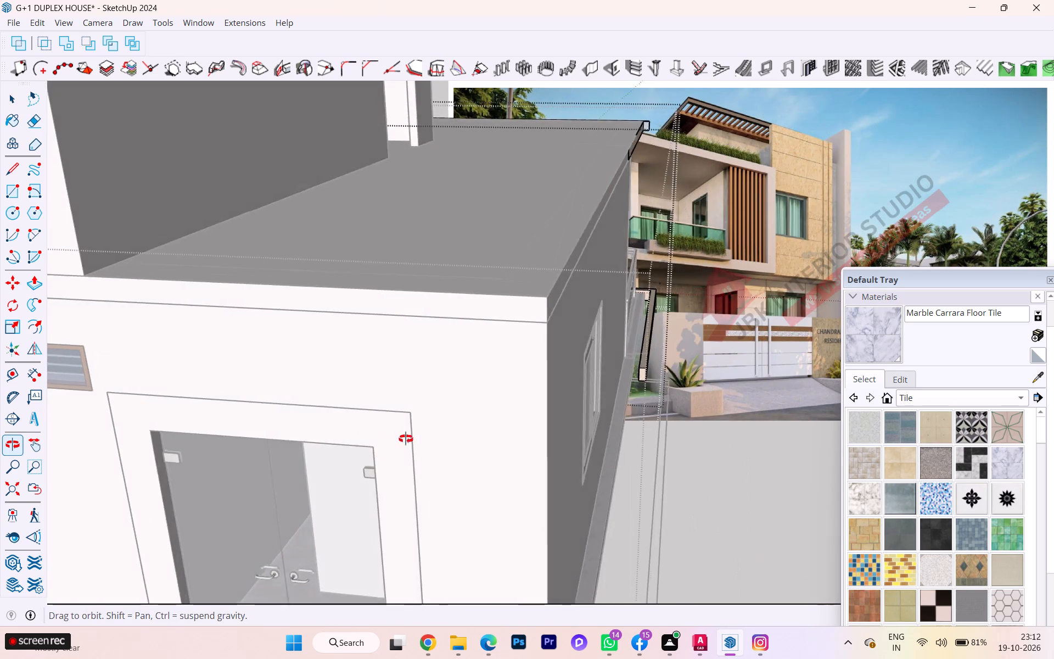
middle_click_drag(406, 439, 419, 439)
scroll(502, 405, "up", 4)
scroll(657, 377, "down", 1)
middle_click_drag(650, 377, 593, 377)
scroll(687, 407, "up", 6)
scroll(737, 409, "down", 1)
scroll(740, 409, "up", 5)
scroll(751, 378, "down", 1)
scroll(750, 377, "up", 2)
scroll(749, 377, "down", 1)
scroll(749, 376, "up", 1)
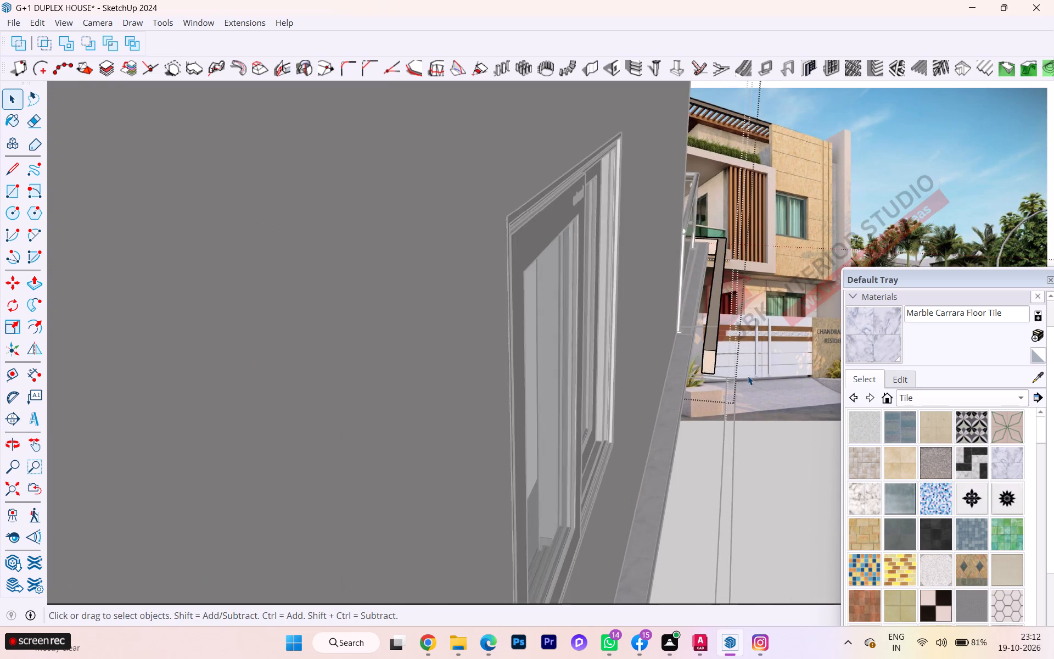
scroll(701, 359, "up", 3)
left_click(707, 359)
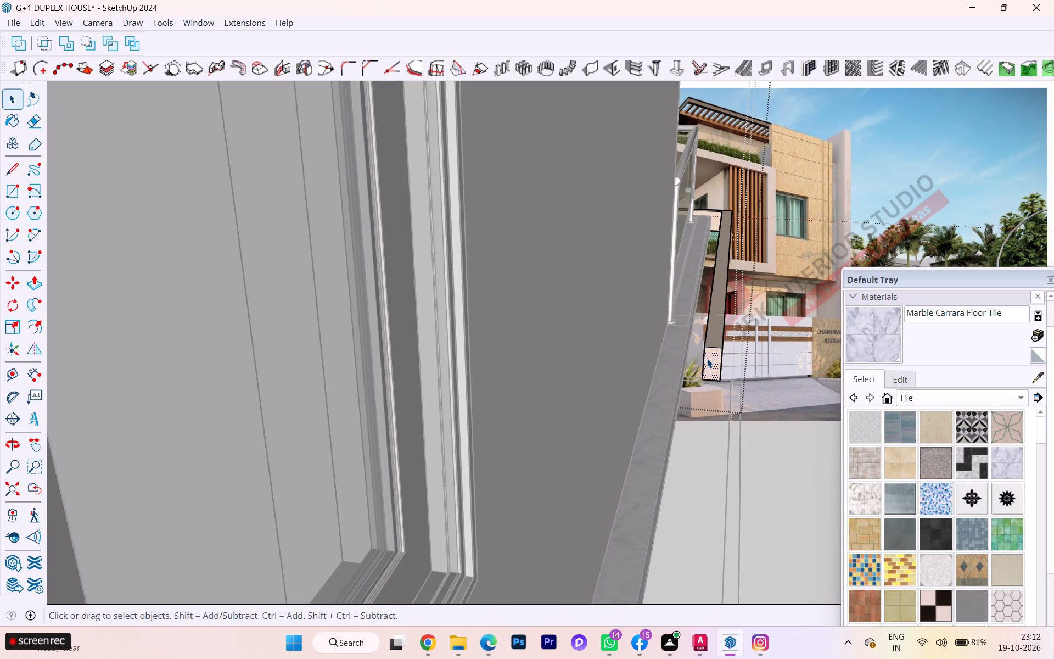
key("p")
left_click(707, 359)
left_click(732, 207)
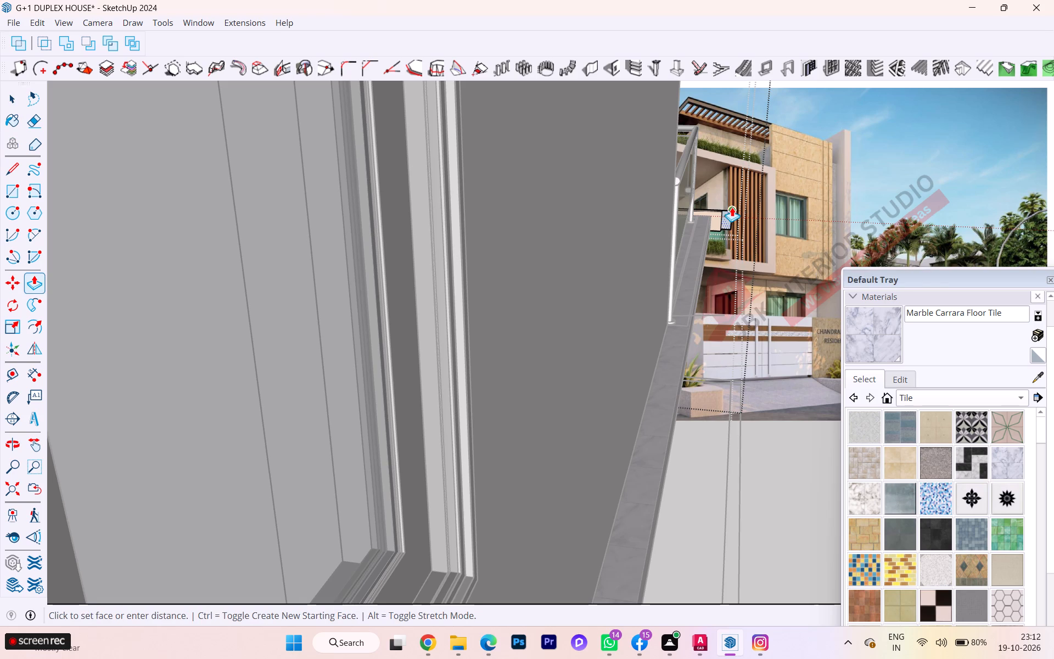
Push/Pull the bottom front beam's end face slightly outward at the balcony slab's corner.
middle_click_drag(726, 213, 435, 269)
scroll(289, 266, "down", 6)
scroll(88, 300, "up", 1)
scroll(88, 300, "down", 2)
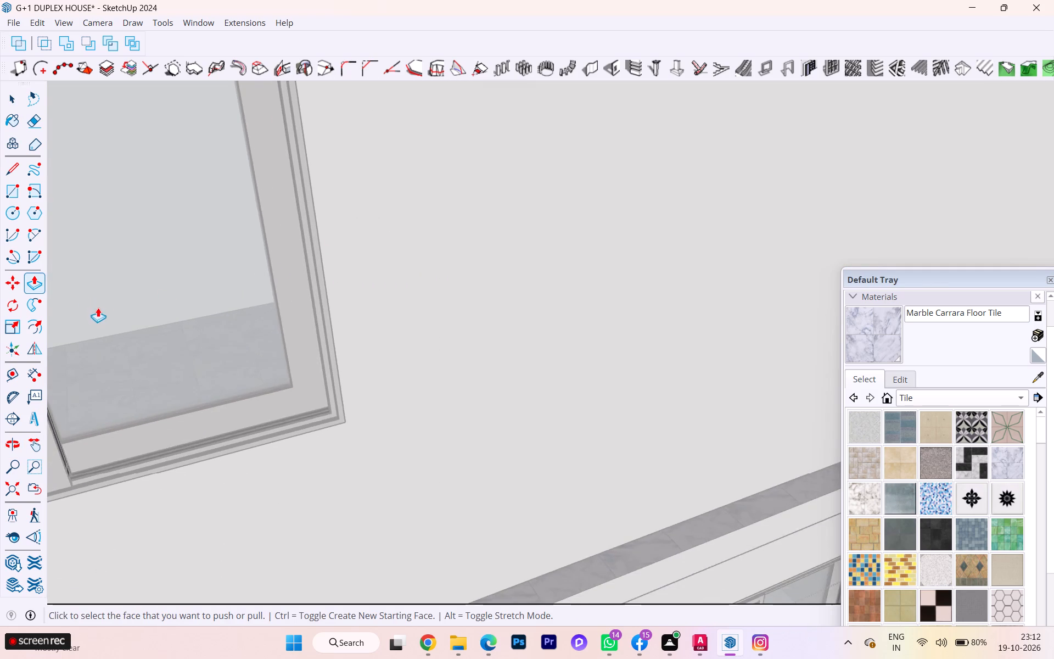
scroll(98, 308, "down", 1)
scroll(103, 319, "up", 1)
scroll(105, 321, "down", 3)
scroll(109, 327, "up", 2)
scroll(110, 327, "down", 7)
scroll(131, 351, "up", 1)
scroll(131, 354, "down", 5)
scroll(357, 403, "up", 1)
scroll(373, 404, "down", 5)
scroll(711, 348, "down", 1)
scroll(396, 332, "down", 2)
scroll(393, 334, "up", 1)
scroll(312, 343, "down", 3)
scroll(484, 362, "down", 1)
scroll(740, 329, "down", 1)
middle_click_drag(740, 329, 561, 338)
scroll(800, 406, "down", 1)
scroll(809, 403, "up", 3)
scroll(809, 402, "down", 1)
scroll(809, 402, "up", 4)
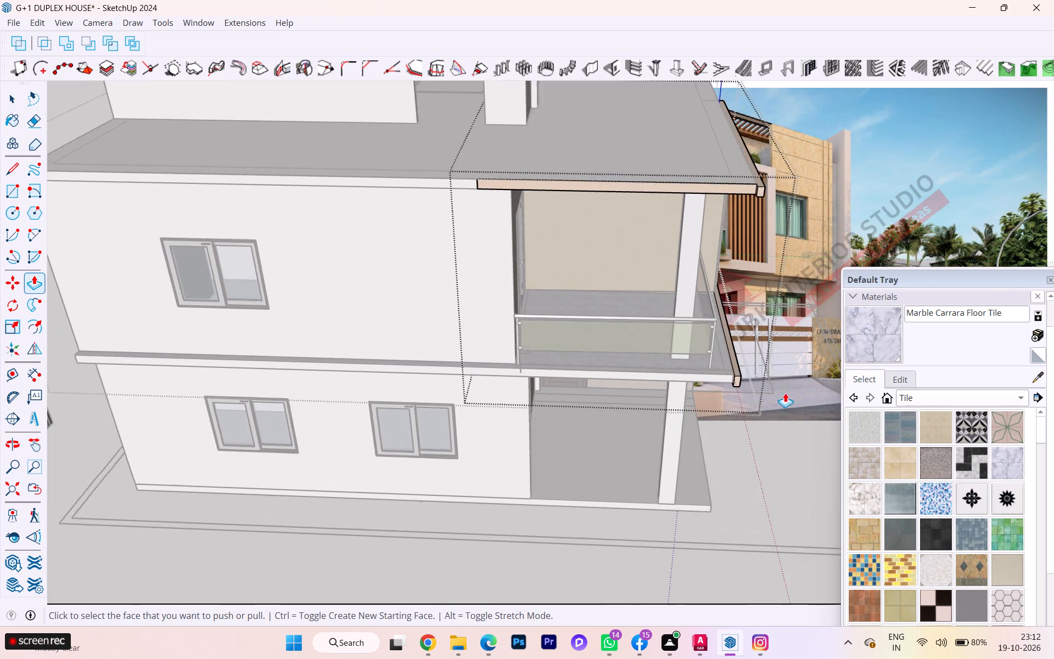
scroll(785, 393, "up", 12)
left_click(727, 383)
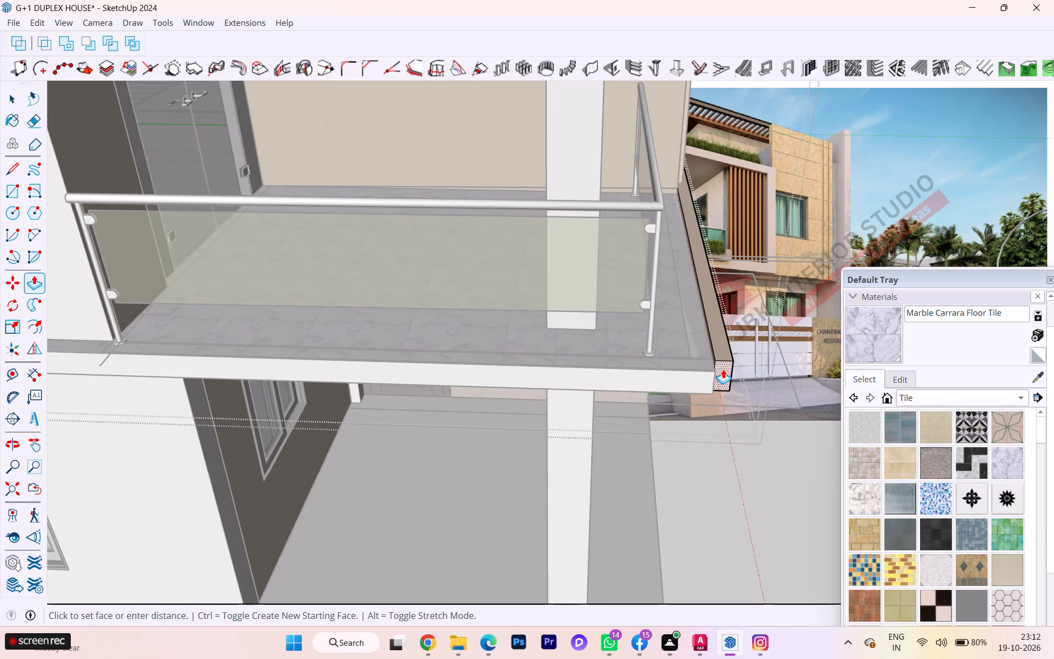
left_click(724, 375)
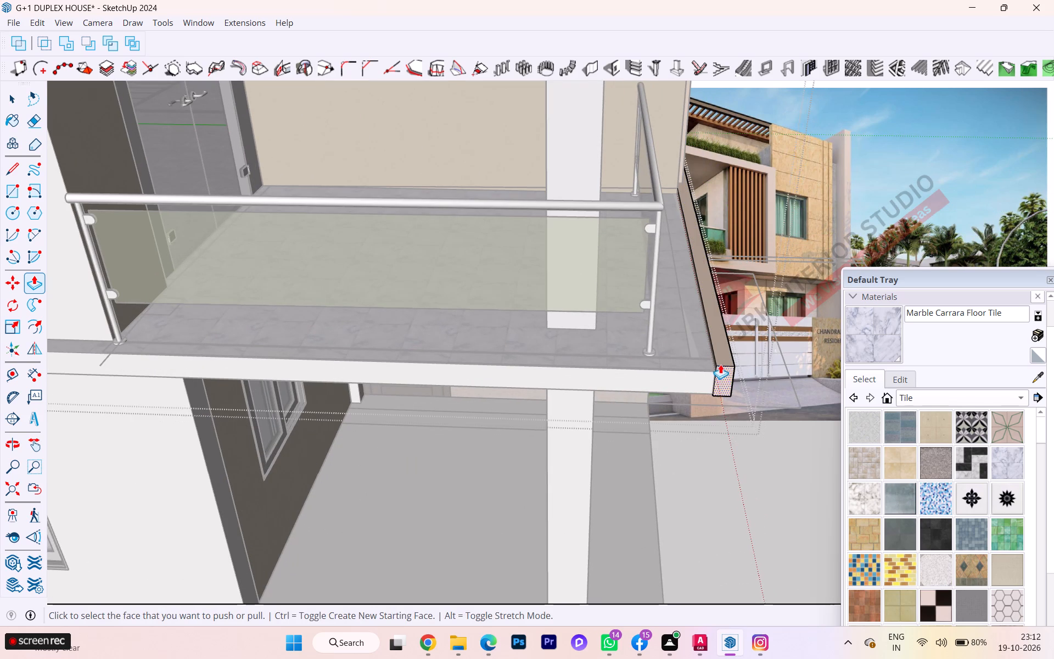
Examine the bottom beam's end against the balcony slab edge and compare the open frame with the reference render.
scroll(720, 364, "down", 1)
middle_click_drag(720, 364, 546, 350)
scroll(462, 342, "down", 3)
scroll(470, 348, "up", 3)
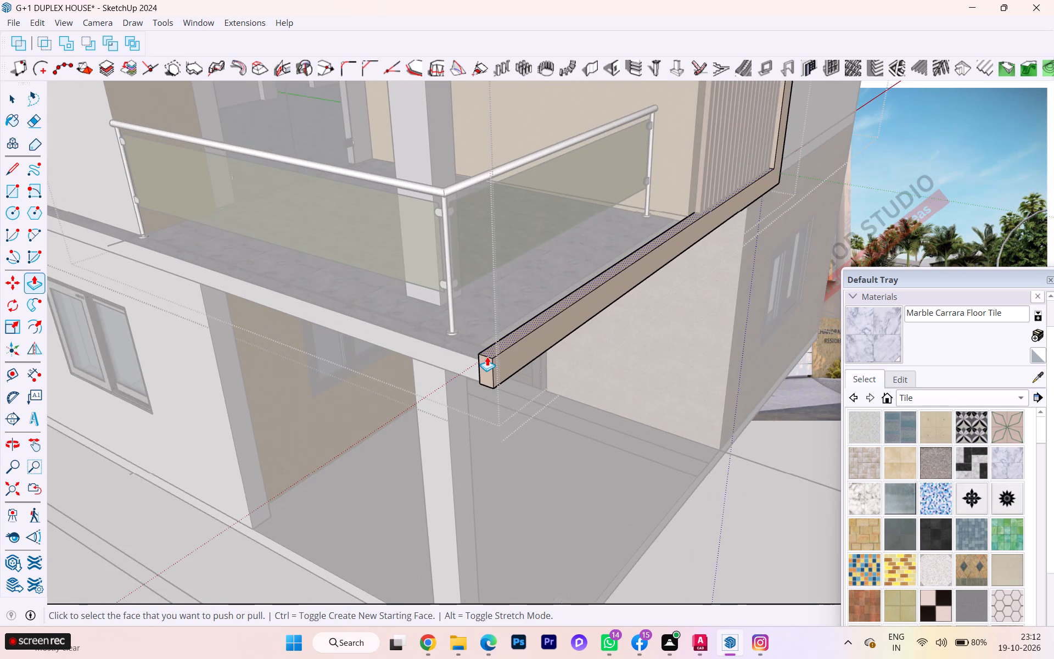
scroll(487, 356, "up", 6)
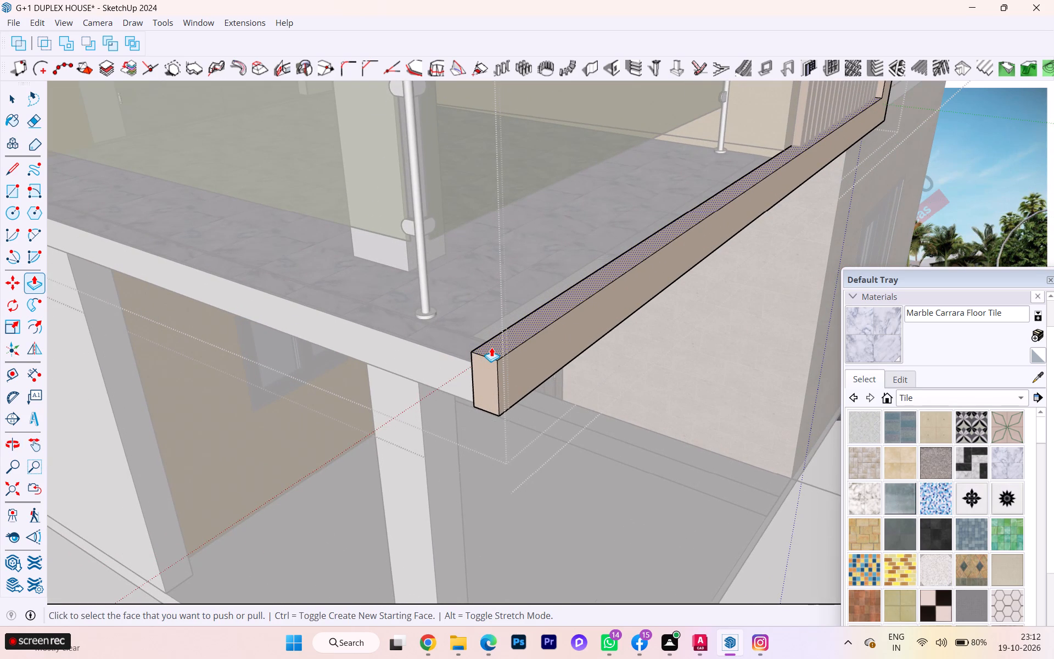
scroll(491, 347, "up", 1)
scroll(491, 348, "down", 9)
scroll(350, 345, "down", 3)
scroll(350, 345, "up", 4)
scroll(350, 345, "down", 7)
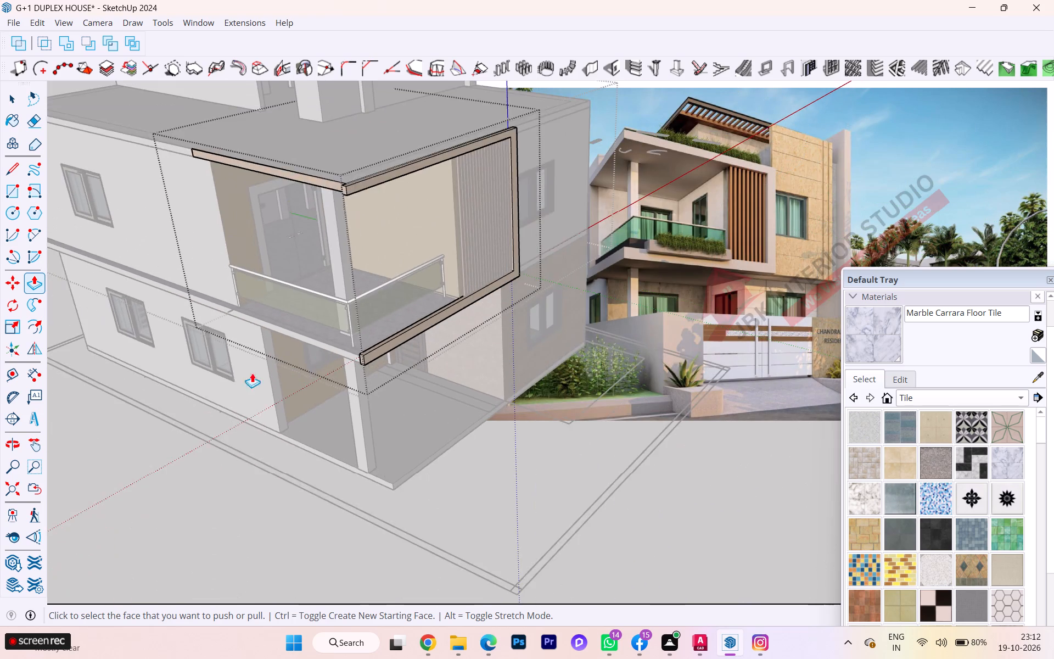
scroll(252, 373, "down", 3)
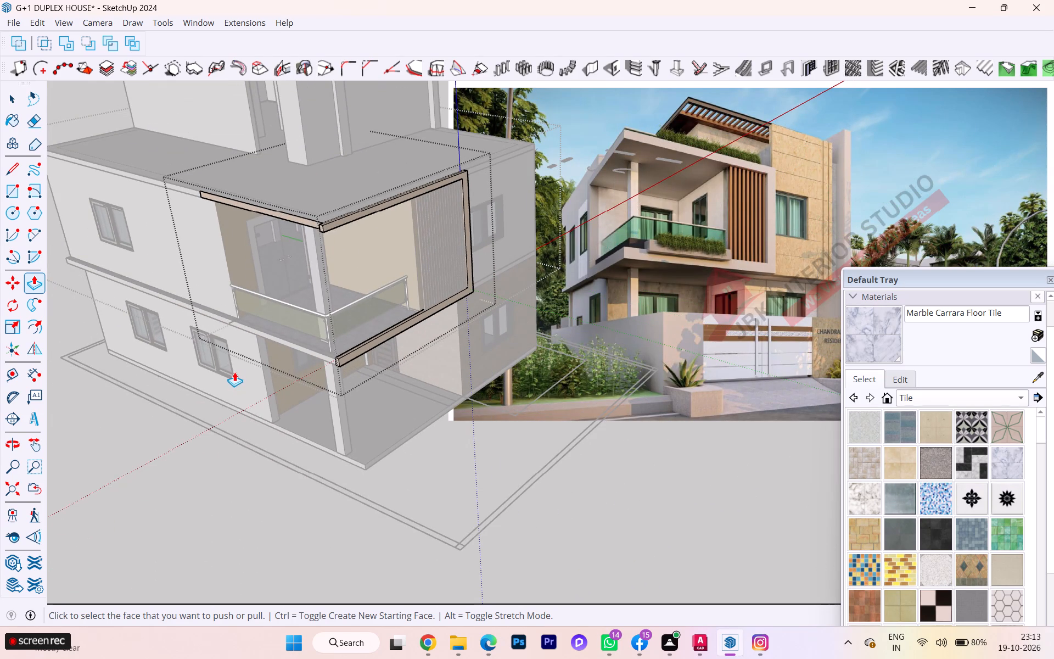
scroll(240, 360, "up", 2)
scroll(241, 359, "down", 1)
scroll(250, 356, "up", 1)
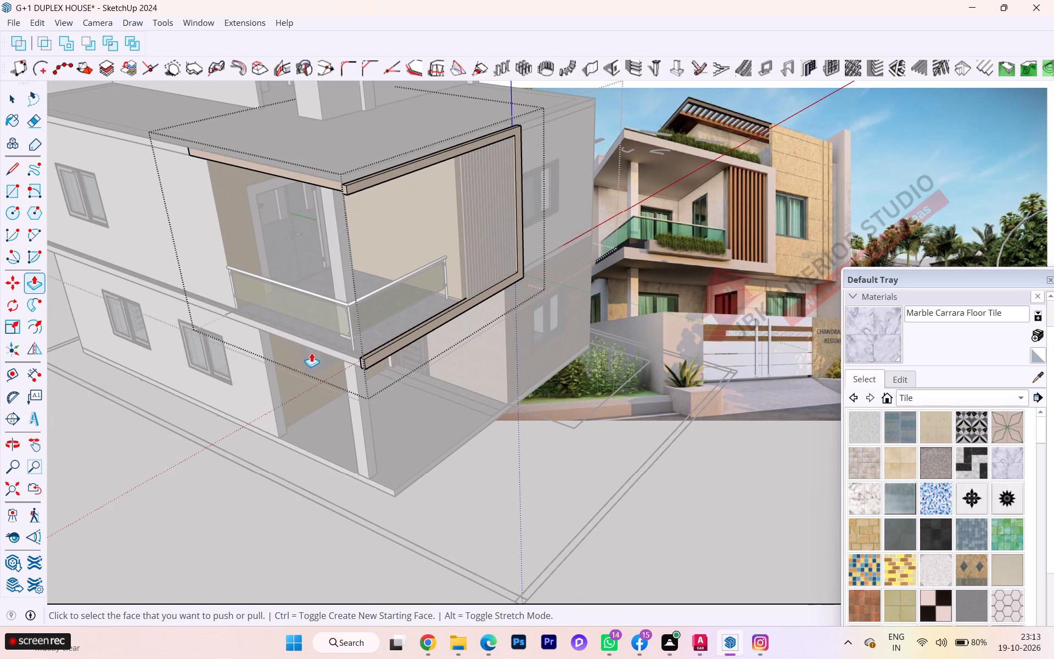
scroll(363, 370, "up", 1)
scroll(363, 370, "down", 2)
scroll(363, 370, "up", 3)
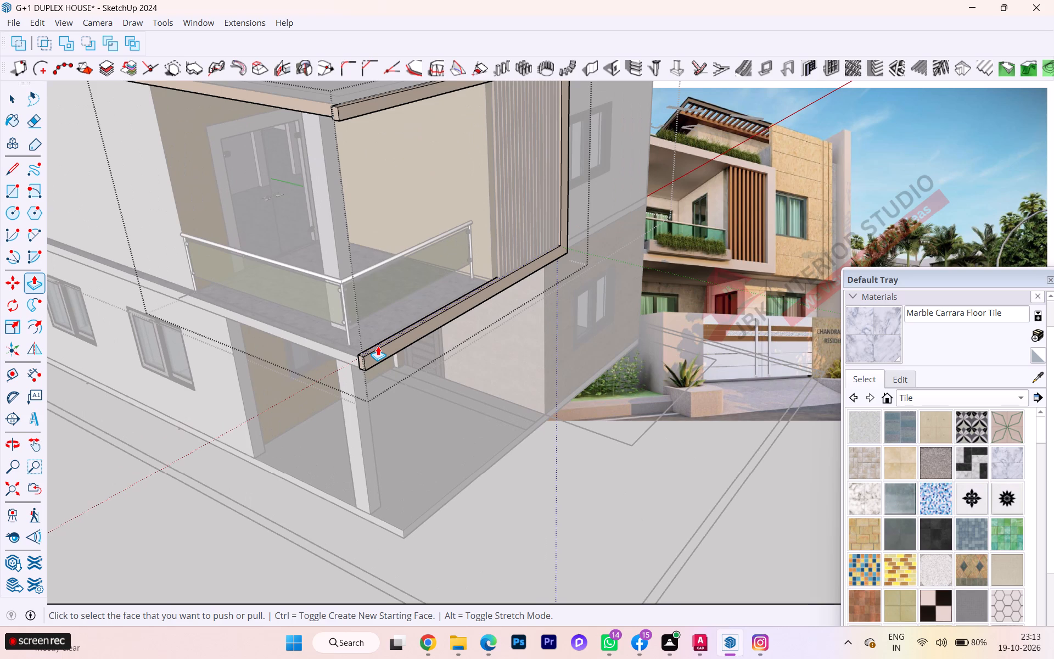
scroll(159, 366, "down", 4)
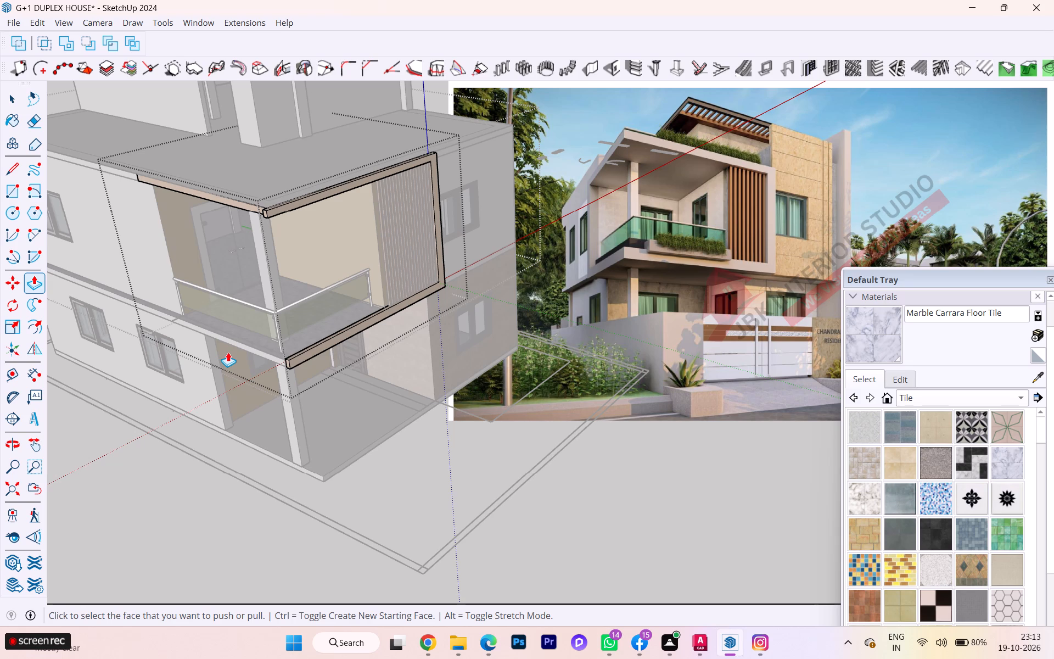
scroll(304, 339, "up", 9)
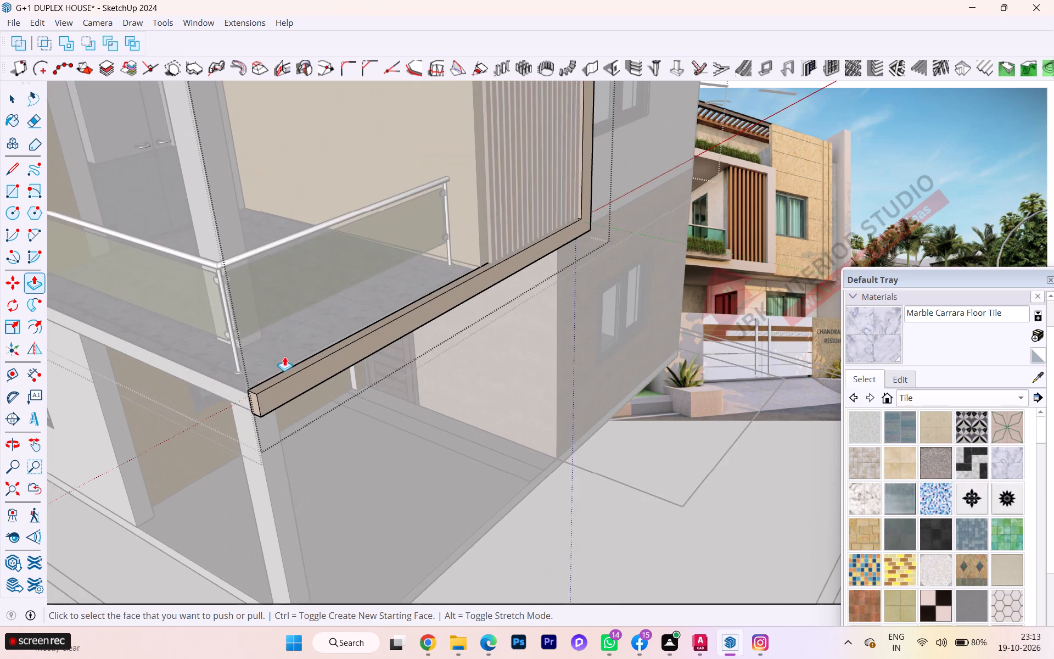
Close the band frame group and its parent group to return to the whole model.
key("space")
scroll(263, 382, "up", 2)
scroll(266, 429, "down", 1)
scroll(299, 427, "up", 1)
scroll(301, 427, "down", 9)
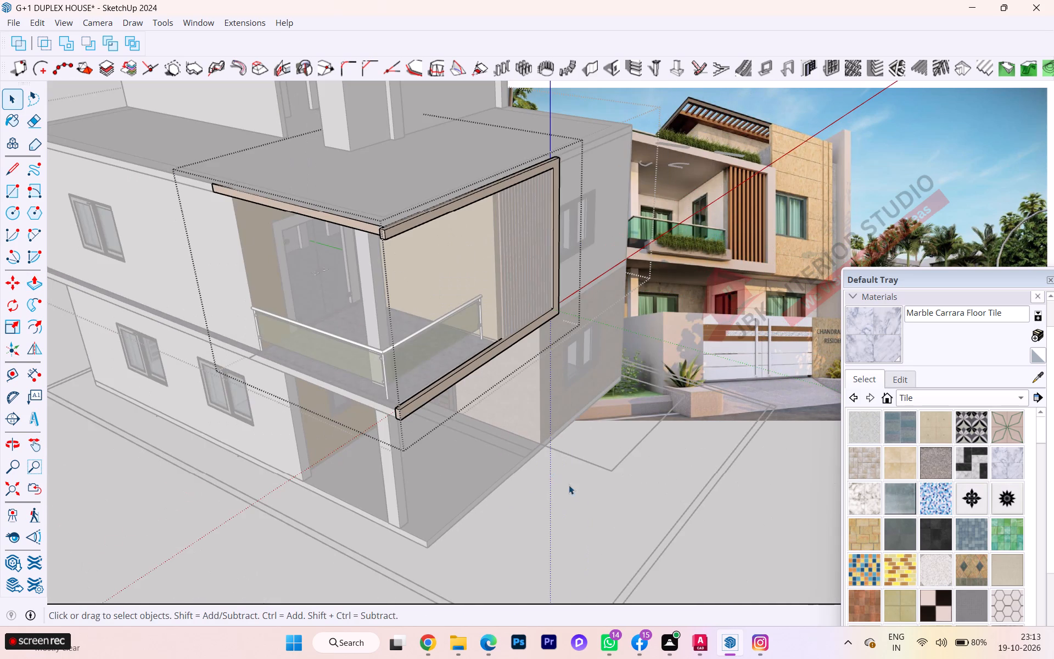
left_click(613, 506)
scroll(272, 381, "up", 3)
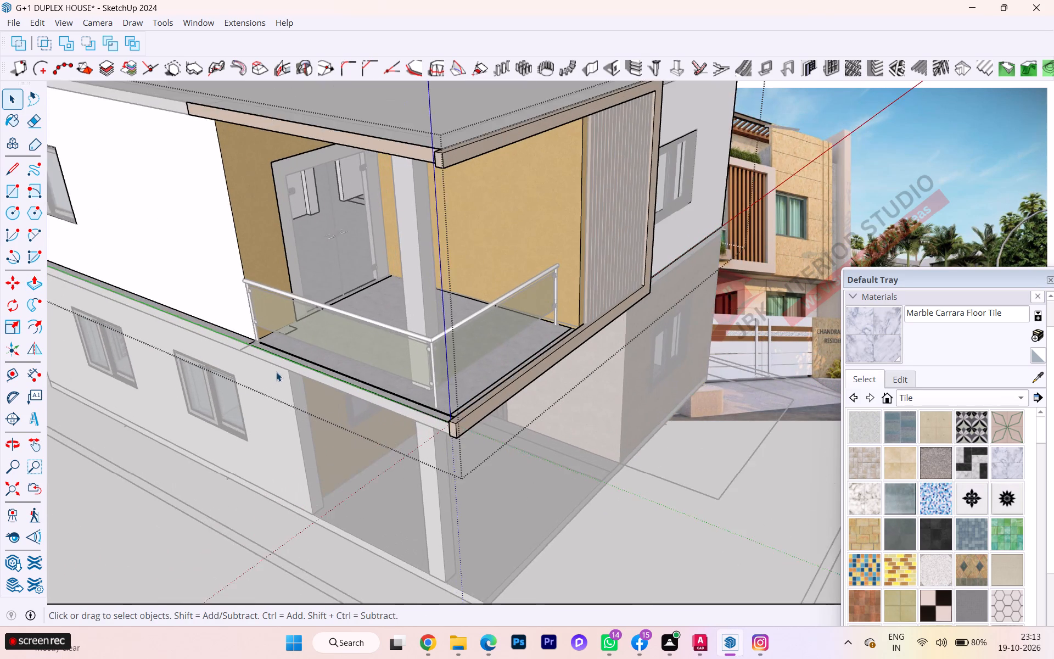
scroll(273, 354, "up", 2)
middle_click_drag(282, 371, 239, 434)
left_click(136, 451)
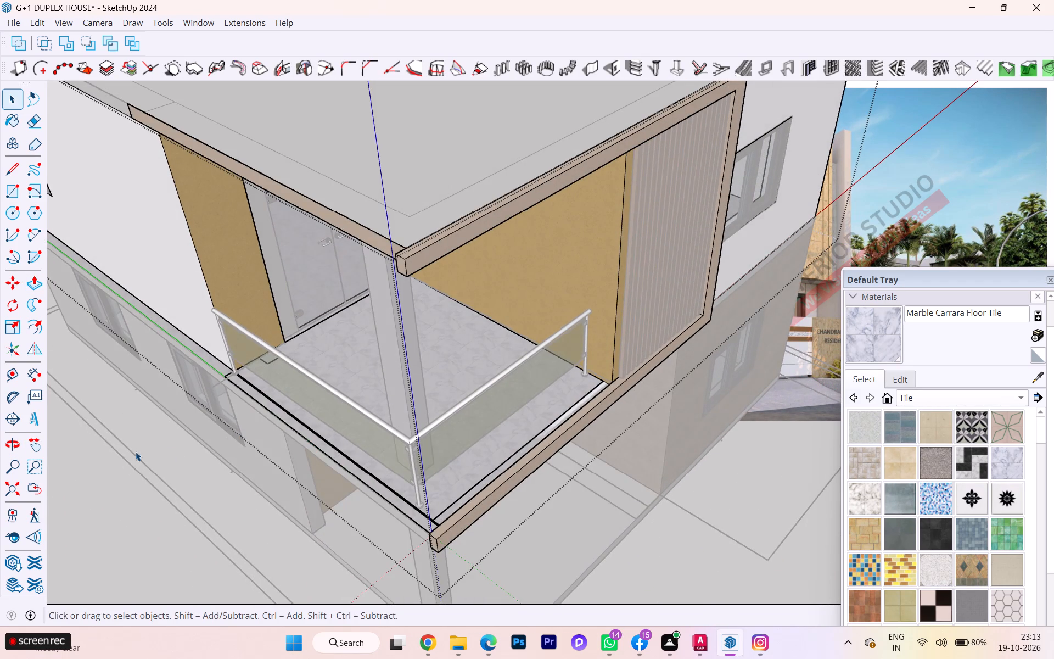
Open the balcony slab group and Push/Pull its side edge face slightly outward to meet the bottom beam's end, then exit the group.
scroll(362, 405, "up", 3)
scroll(362, 405, "down", 1)
scroll(362, 405, "up", 6)
scroll(346, 411, "down", 1)
scroll(346, 411, "up", 1)
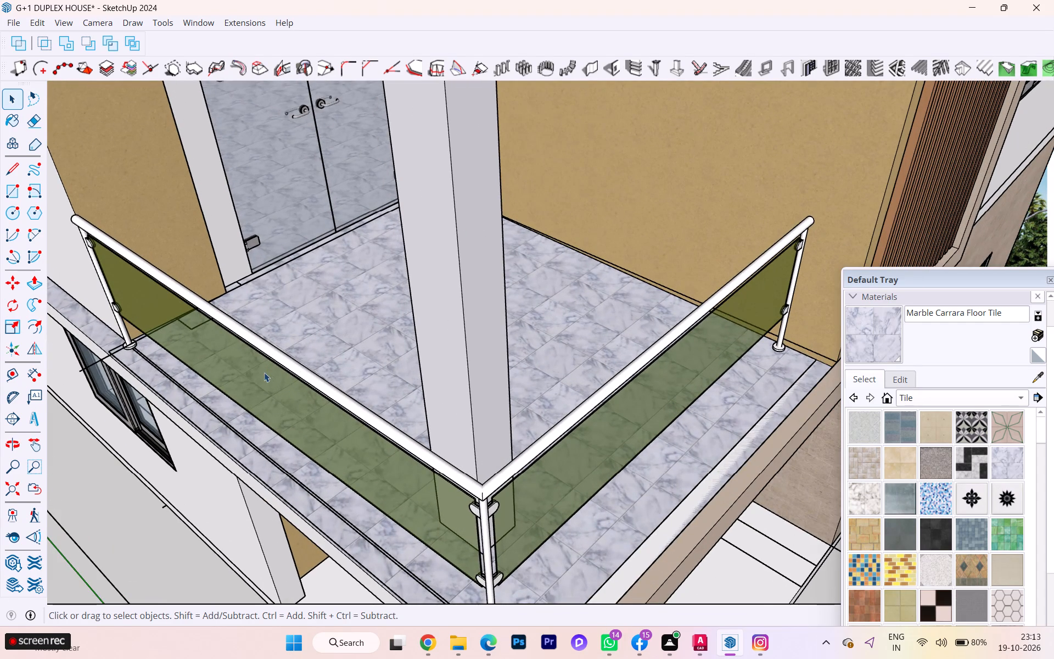
scroll(264, 372, "down", 5)
middle_click_drag(273, 368, 283, 360)
scroll(299, 482, "up", 3)
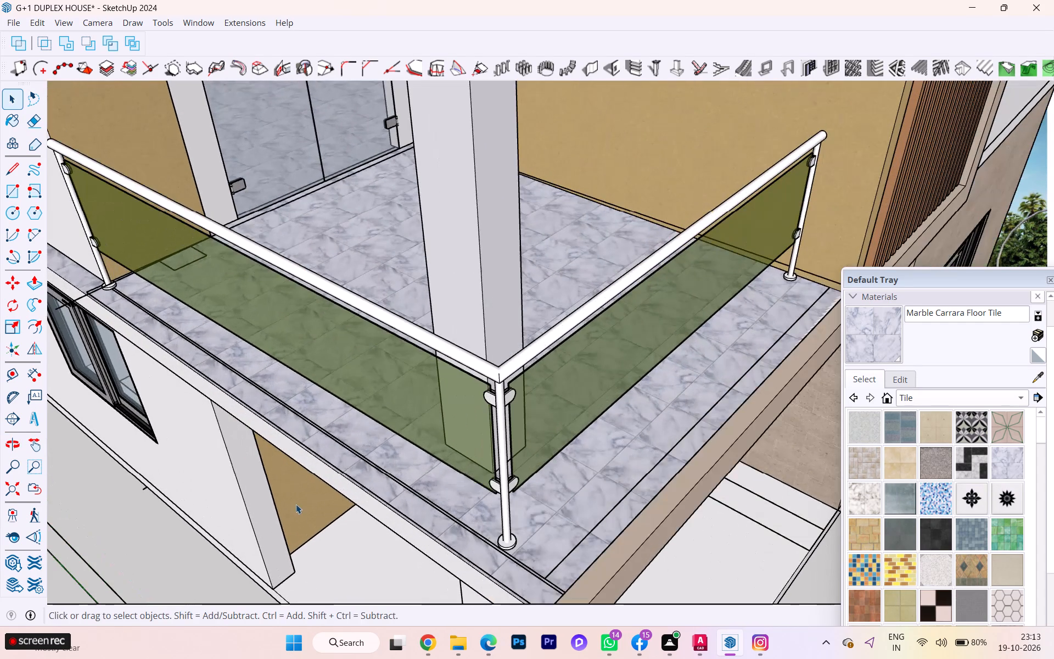
scroll(312, 405, "down", 3)
scroll(312, 404, "up", 2)
scroll(312, 403, "down", 4)
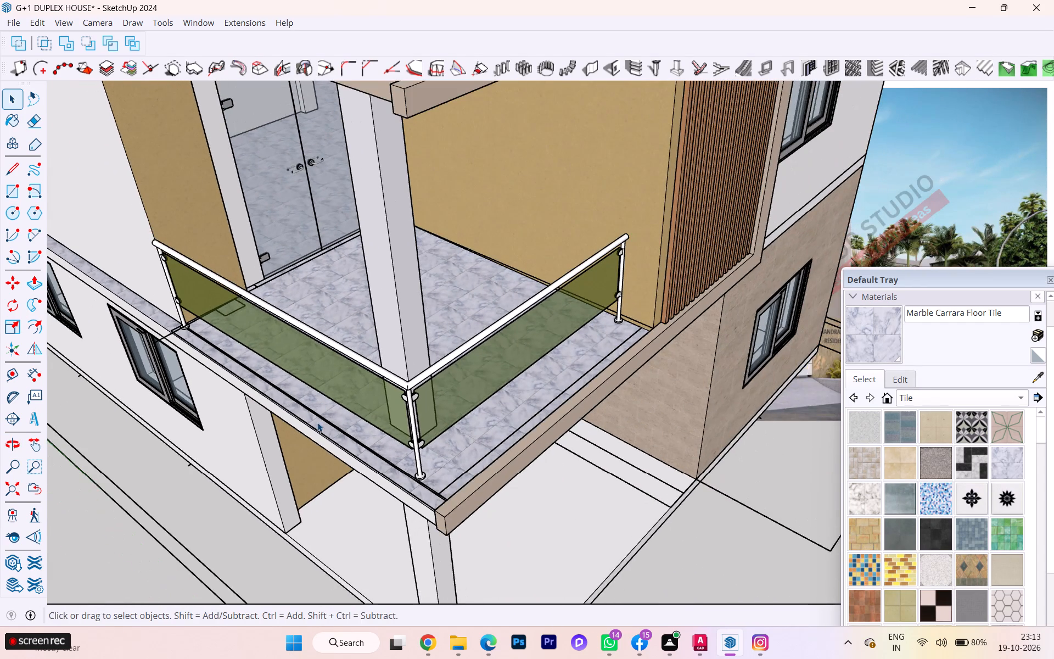
scroll(317, 422, "up", 3)
scroll(318, 420, "down", 4)
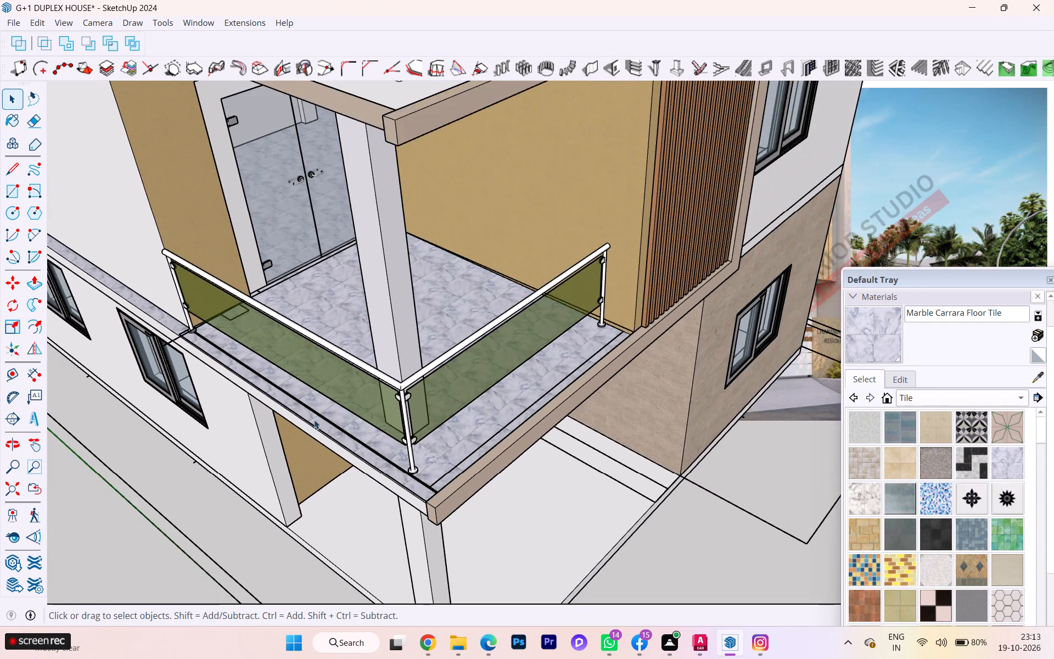
scroll(315, 424, "up", 2)
left_click(324, 440)
scroll(330, 443, "up", 2)
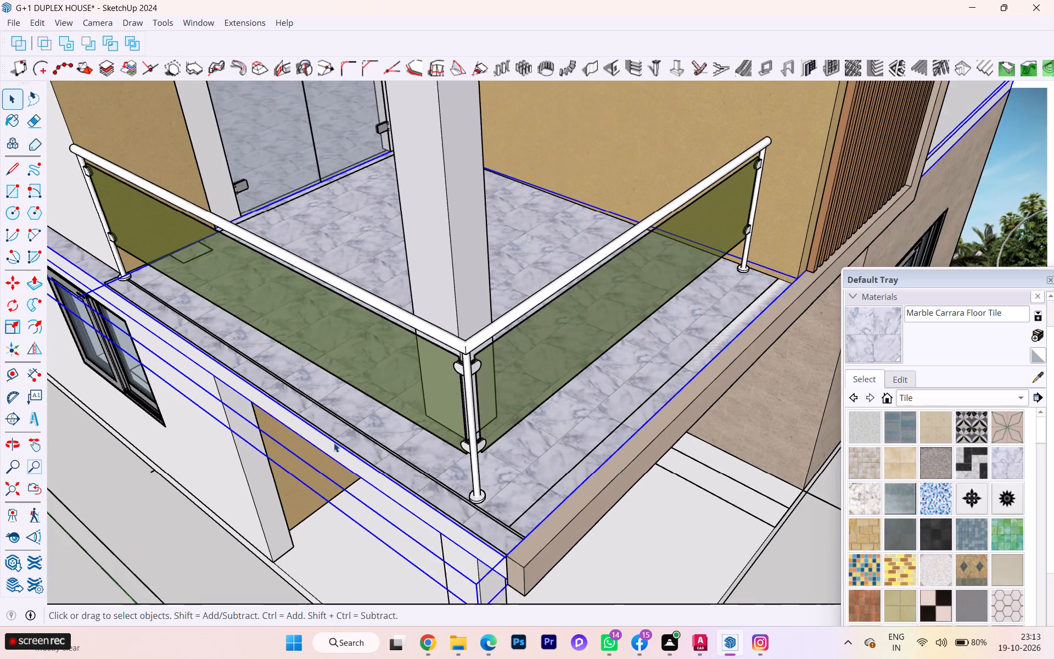
scroll(334, 443, "up", 3)
scroll(339, 443, "down", 1)
scroll(339, 443, "up", 1)
double_click(346, 457)
left_click(346, 457)
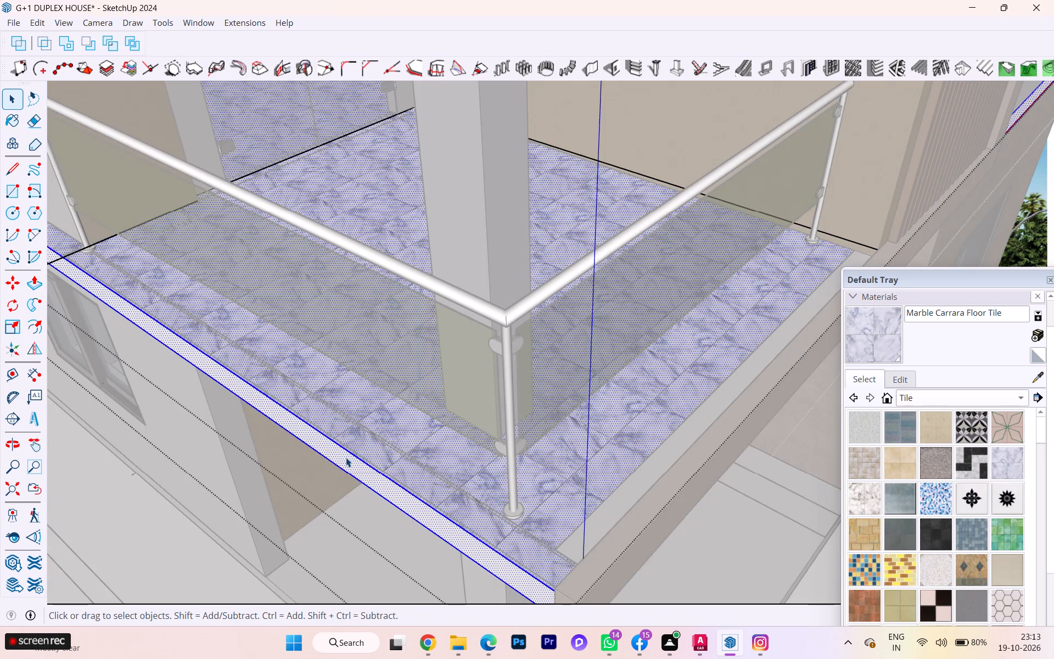
key("p")
left_click(346, 457)
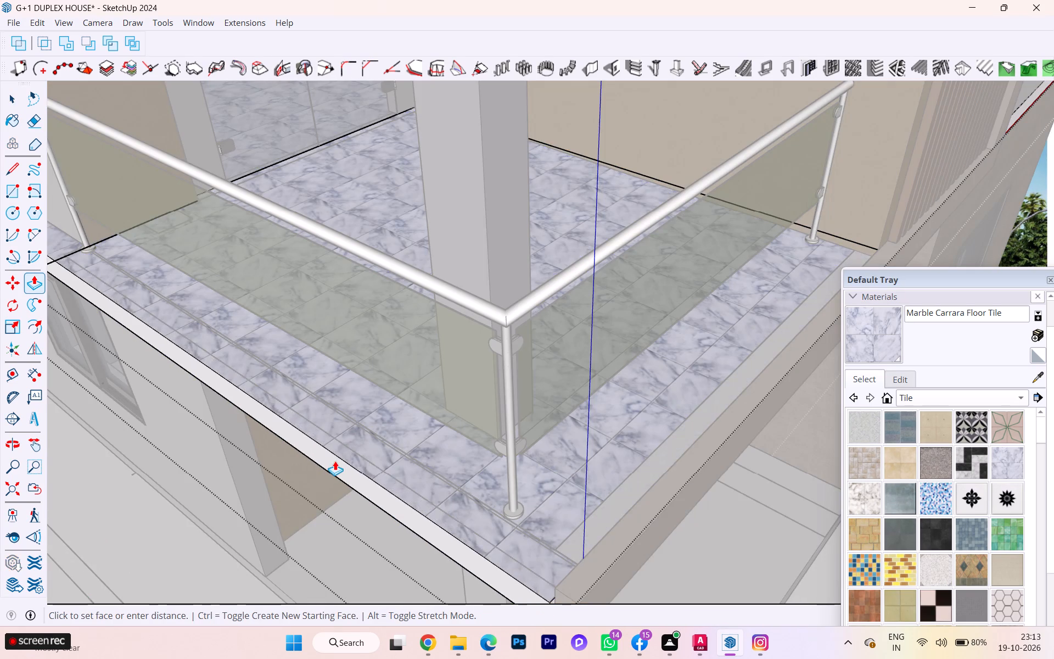
left_click(327, 462)
key("space")
scroll(326, 448, "down", 1)
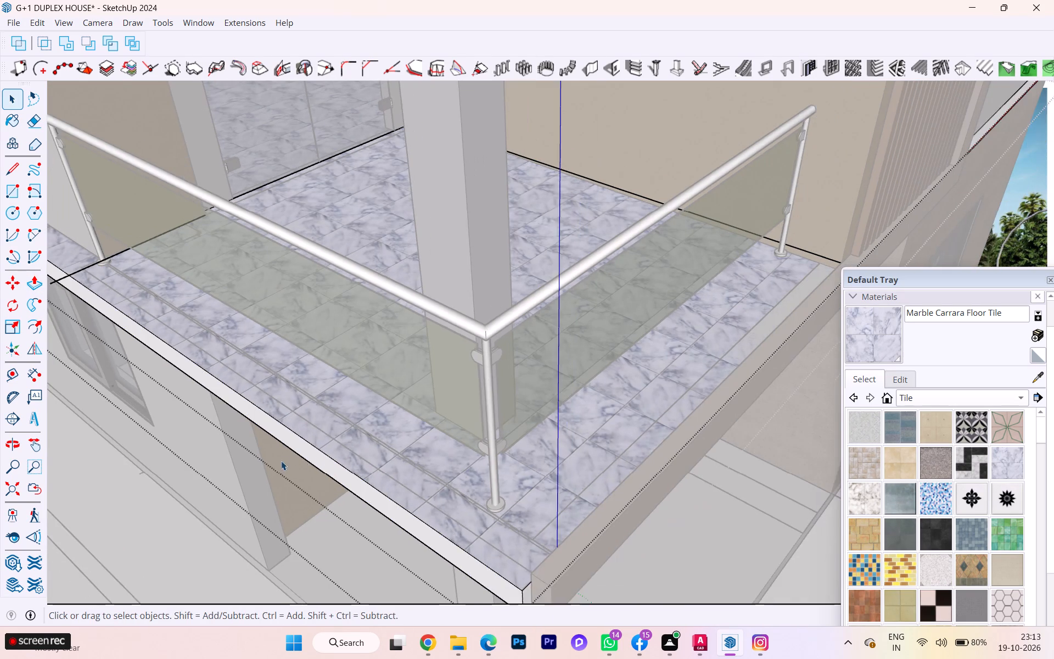
scroll(283, 456, "down", 2)
scroll(290, 449, "up", 1)
scroll(290, 448, "down", 3)
left_click(198, 521)
scroll(233, 482, "down", 2)
middle_click_drag(236, 463, 182, 397)
scroll(182, 397, "down", 6)
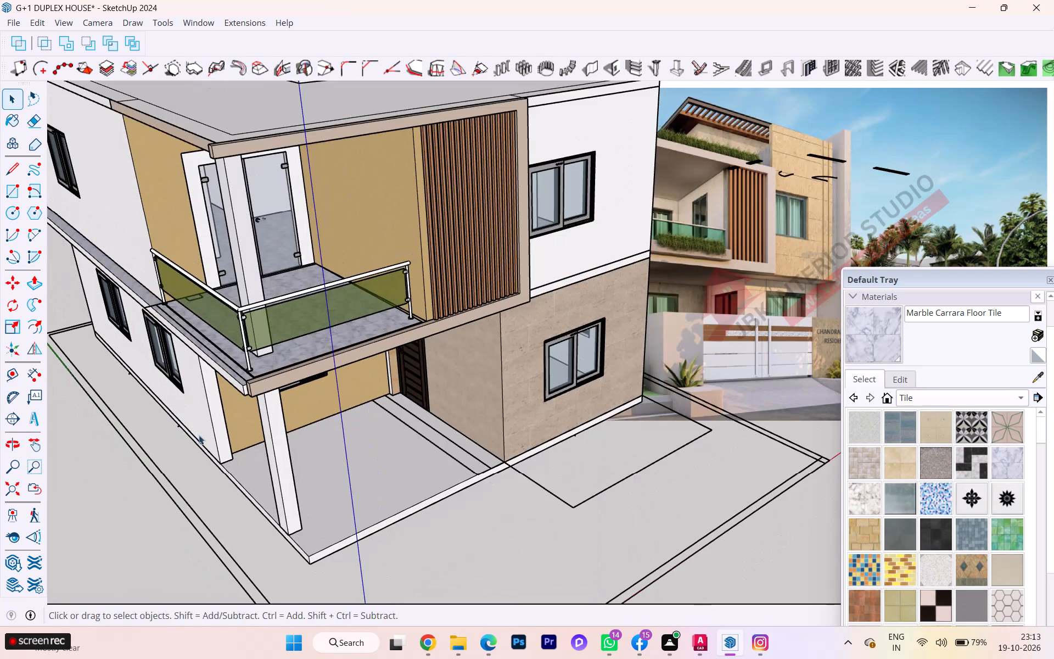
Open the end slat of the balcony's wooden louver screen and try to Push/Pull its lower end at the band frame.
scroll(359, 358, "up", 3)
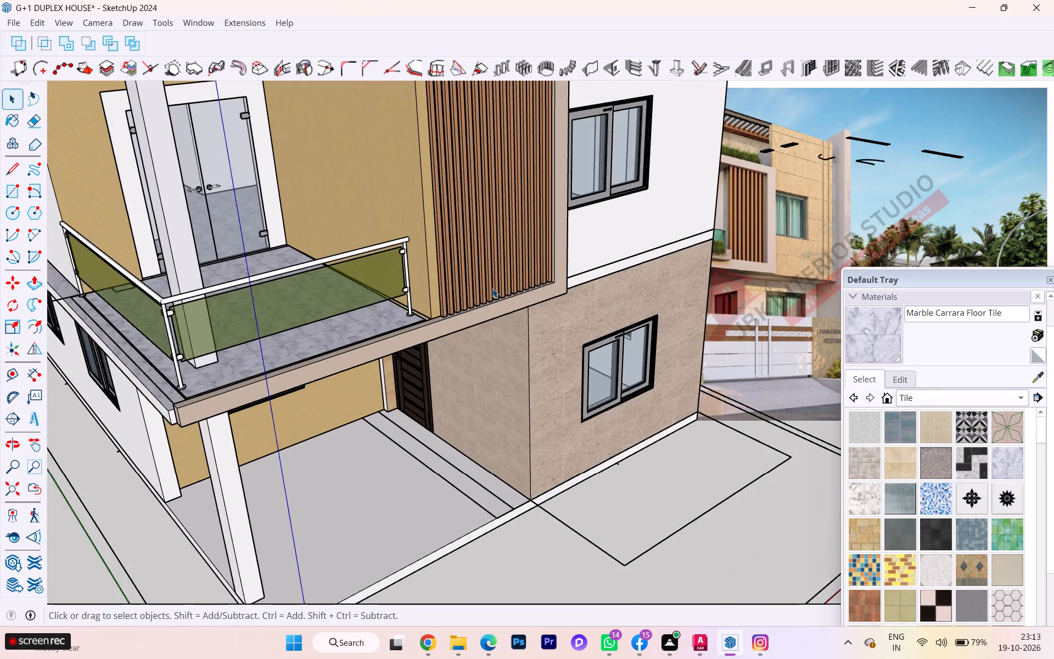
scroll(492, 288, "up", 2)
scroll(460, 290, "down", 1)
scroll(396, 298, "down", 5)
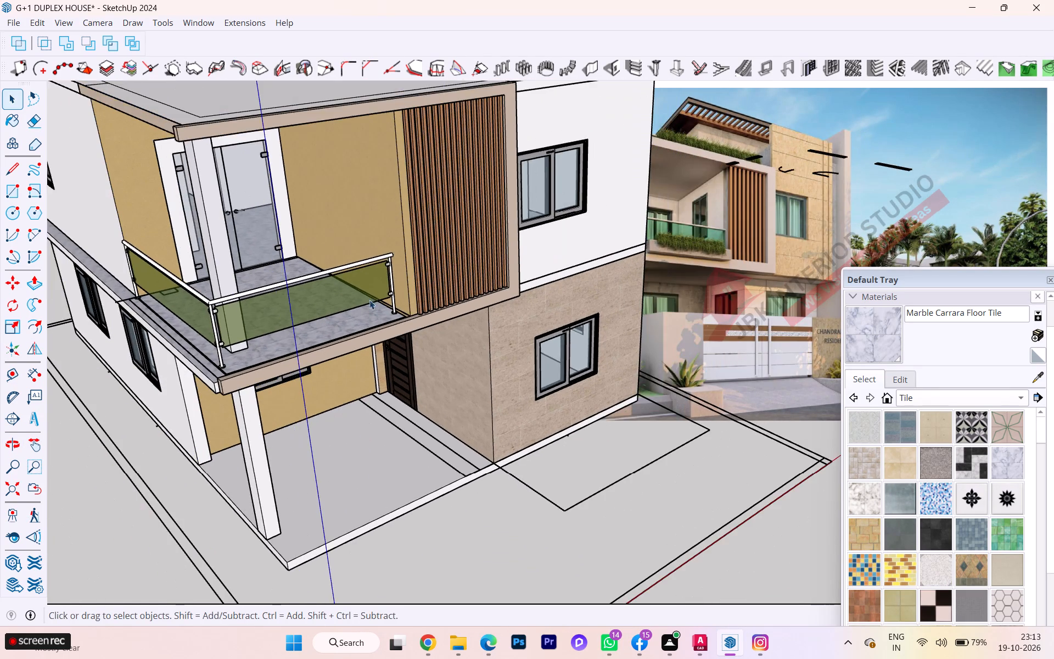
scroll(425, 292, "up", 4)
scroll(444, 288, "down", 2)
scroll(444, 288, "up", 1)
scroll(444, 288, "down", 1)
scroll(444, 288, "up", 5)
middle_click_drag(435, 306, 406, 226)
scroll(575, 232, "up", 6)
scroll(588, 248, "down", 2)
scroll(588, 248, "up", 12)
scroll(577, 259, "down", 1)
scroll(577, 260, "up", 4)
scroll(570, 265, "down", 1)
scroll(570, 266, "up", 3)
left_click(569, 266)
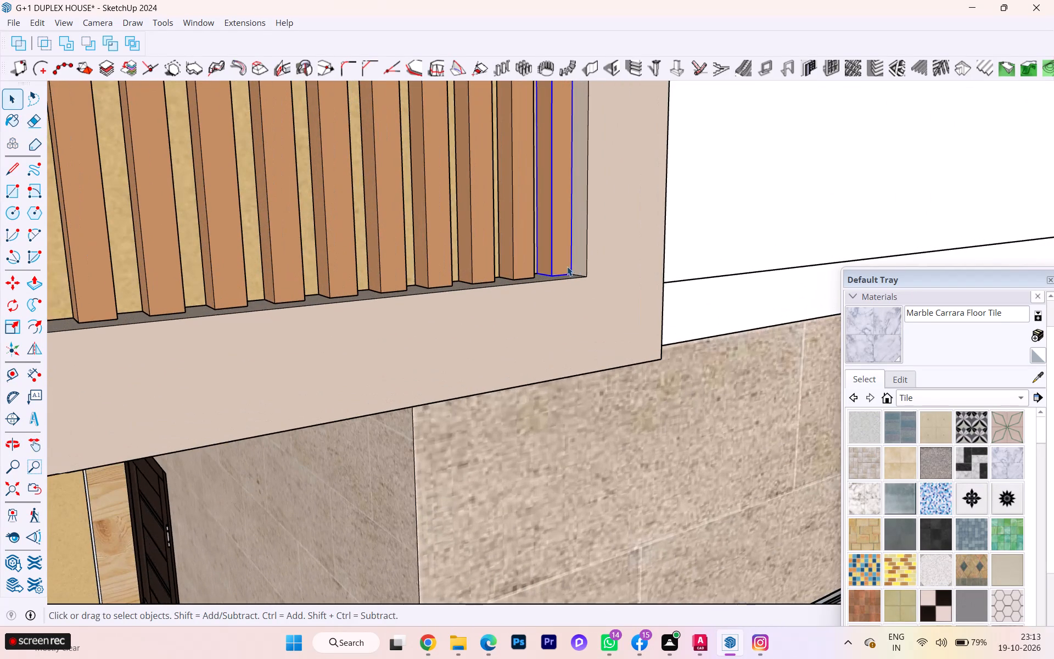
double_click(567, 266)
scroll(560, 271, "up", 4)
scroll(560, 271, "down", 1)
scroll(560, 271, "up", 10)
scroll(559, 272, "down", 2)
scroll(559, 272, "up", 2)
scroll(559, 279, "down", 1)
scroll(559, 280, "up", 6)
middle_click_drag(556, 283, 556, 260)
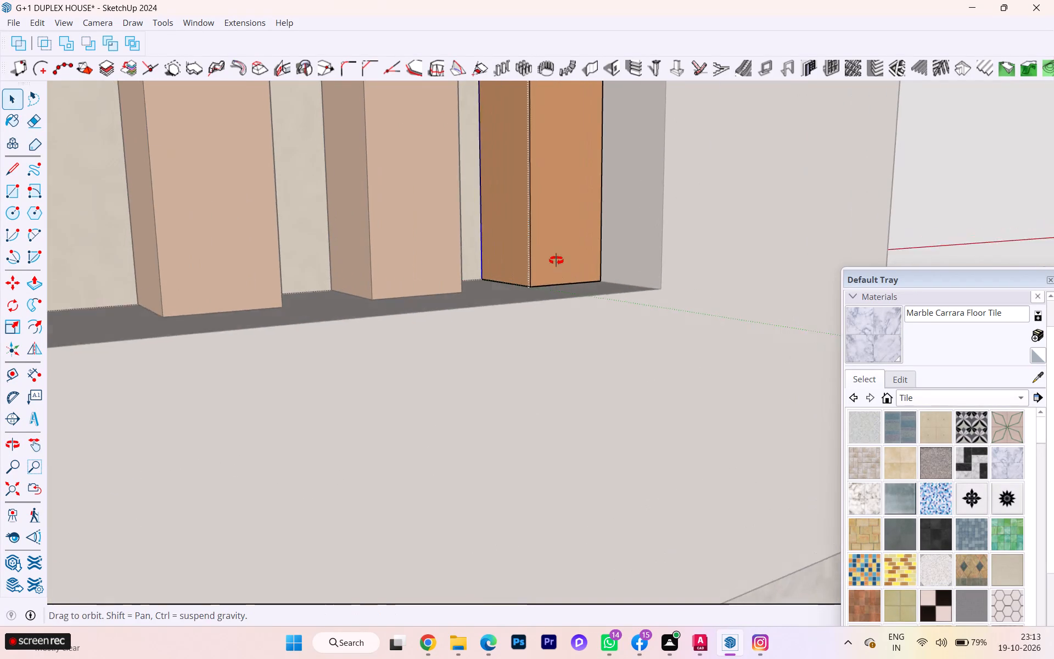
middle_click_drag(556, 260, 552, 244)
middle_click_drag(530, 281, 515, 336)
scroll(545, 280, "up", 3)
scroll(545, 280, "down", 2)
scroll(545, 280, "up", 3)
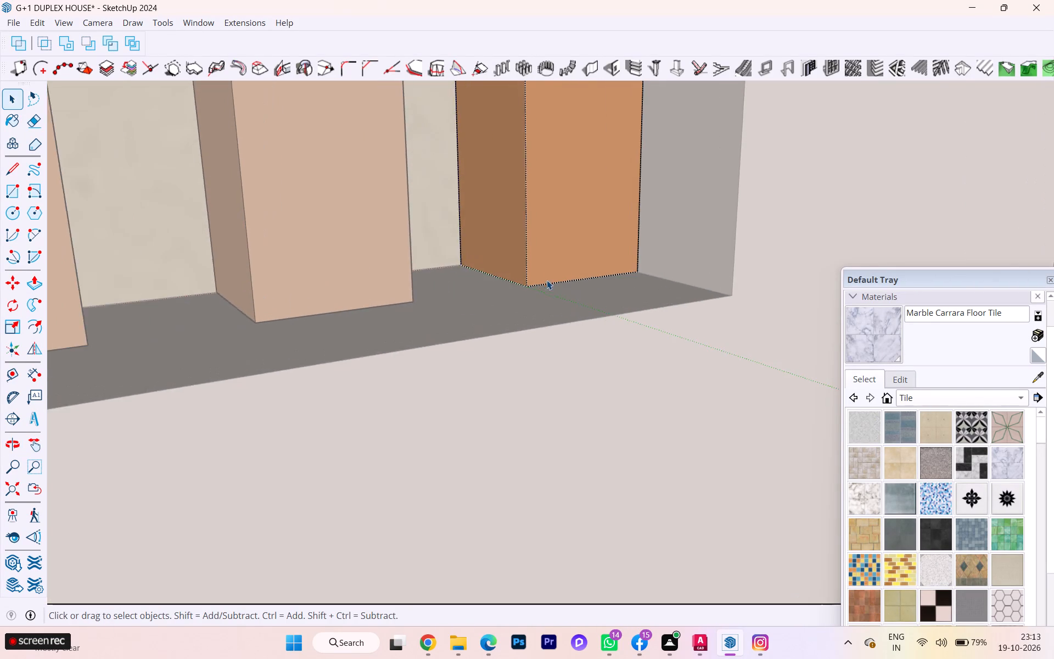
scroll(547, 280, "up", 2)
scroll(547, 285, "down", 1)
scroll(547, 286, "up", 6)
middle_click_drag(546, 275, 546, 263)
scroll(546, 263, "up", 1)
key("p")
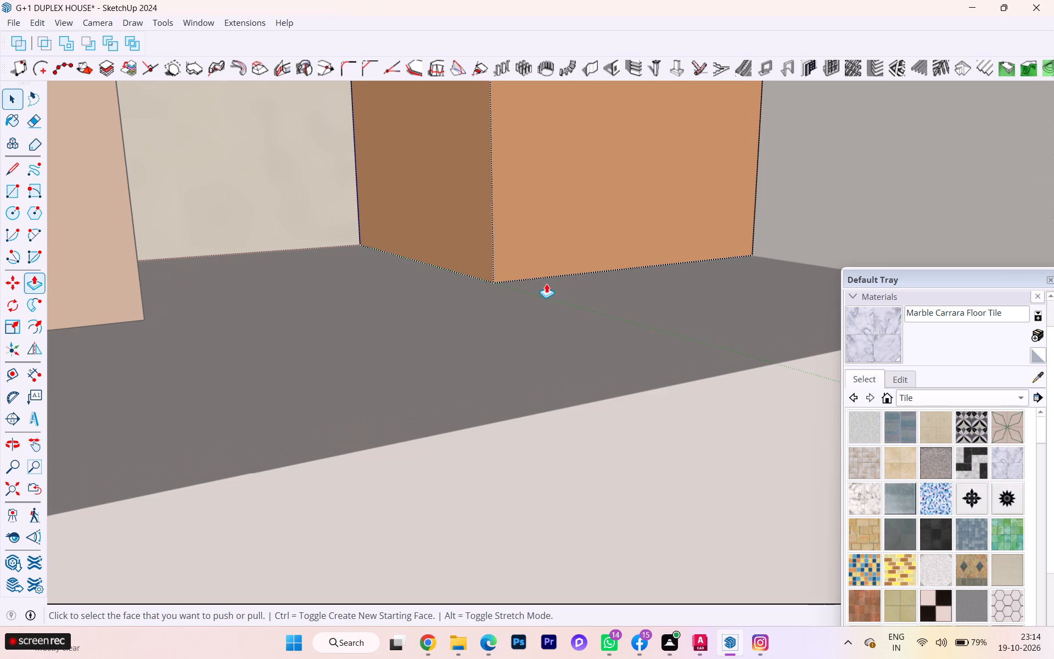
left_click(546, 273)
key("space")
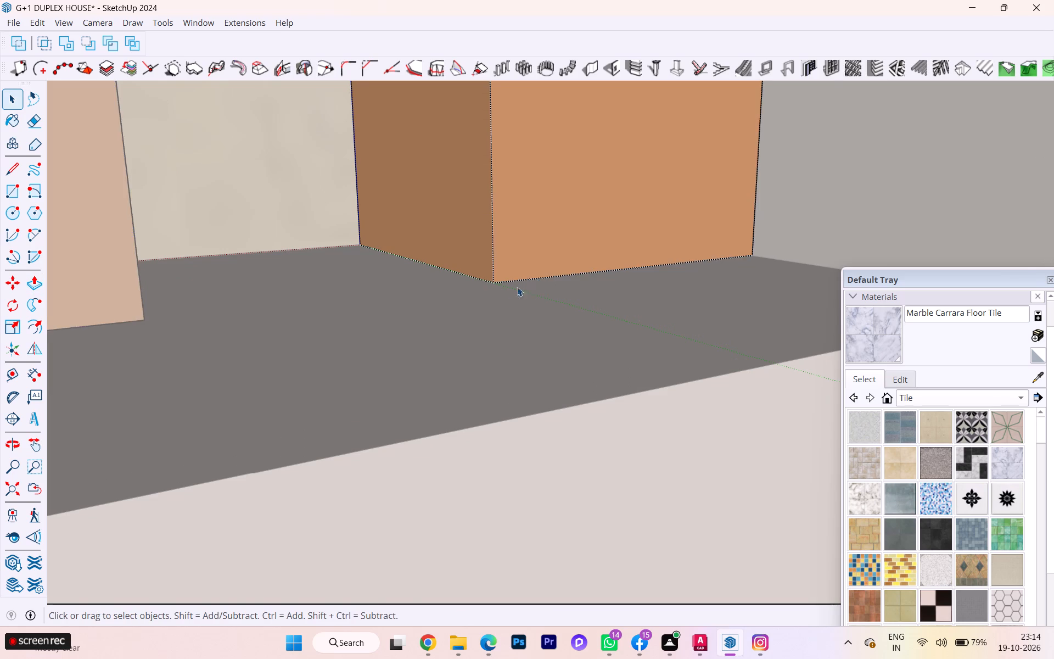
Examine the end slat's lower and upper ends against the beige band frame, and close the slat to return to the whole model.
scroll(512, 287, "up", 2)
scroll(509, 287, "down", 1)
scroll(509, 287, "up", 3)
scroll(481, 239, "down", 2)
scroll(481, 237, "up", 1)
scroll(481, 237, "down", 2)
scroll(480, 237, "up", 4)
scroll(479, 237, "down", 7)
scroll(487, 228, "up", 2)
scroll(487, 228, "down", 4)
scroll(532, 222, "up", 1)
scroll(532, 222, "down", 1)
scroll(532, 222, "up", 1)
scroll(532, 222, "down", 3)
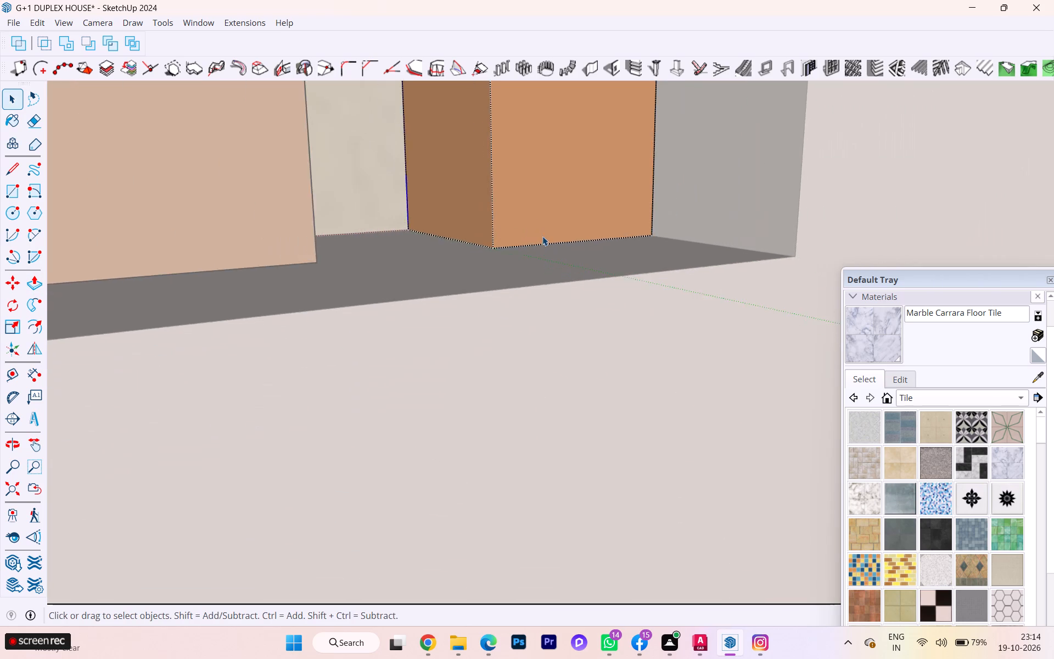
scroll(542, 236, "up", 1)
scroll(542, 236, "down", 8)
scroll(537, 250, "up", 2)
scroll(536, 252, "down", 2)
scroll(516, 264, "up", 1)
scroll(513, 265, "down", 3)
scroll(442, 264, "down", 8)
scroll(525, 235, "down", 2)
scroll(526, 234, "up", 2)
scroll(526, 234, "down", 4)
scroll(528, 234, "up", 5)
scroll(529, 234, "down", 5)
scroll(538, 237, "up", 1)
scroll(538, 237, "down", 3)
scroll(538, 237, "up", 1)
scroll(538, 237, "down", 5)
scroll(538, 237, "up", 1)
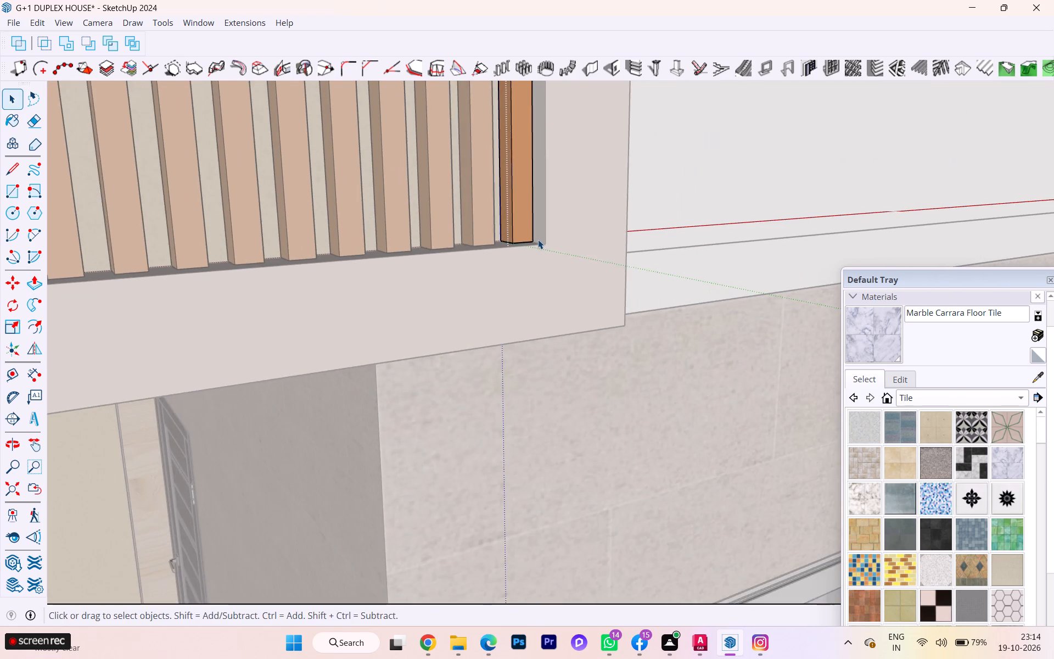
scroll(538, 239, "down", 5)
scroll(507, 251, "up", 1)
scroll(507, 251, "down", 4)
scroll(507, 252, "up", 3)
scroll(507, 252, "down", 9)
scroll(494, 254, "up", 2)
scroll(494, 255, "down", 2)
scroll(489, 256, "up", 1)
scroll(489, 256, "down", 2)
scroll(489, 256, "up", 1)
scroll(489, 256, "down", 8)
scroll(485, 259, "up", 1)
scroll(485, 259, "down", 1)
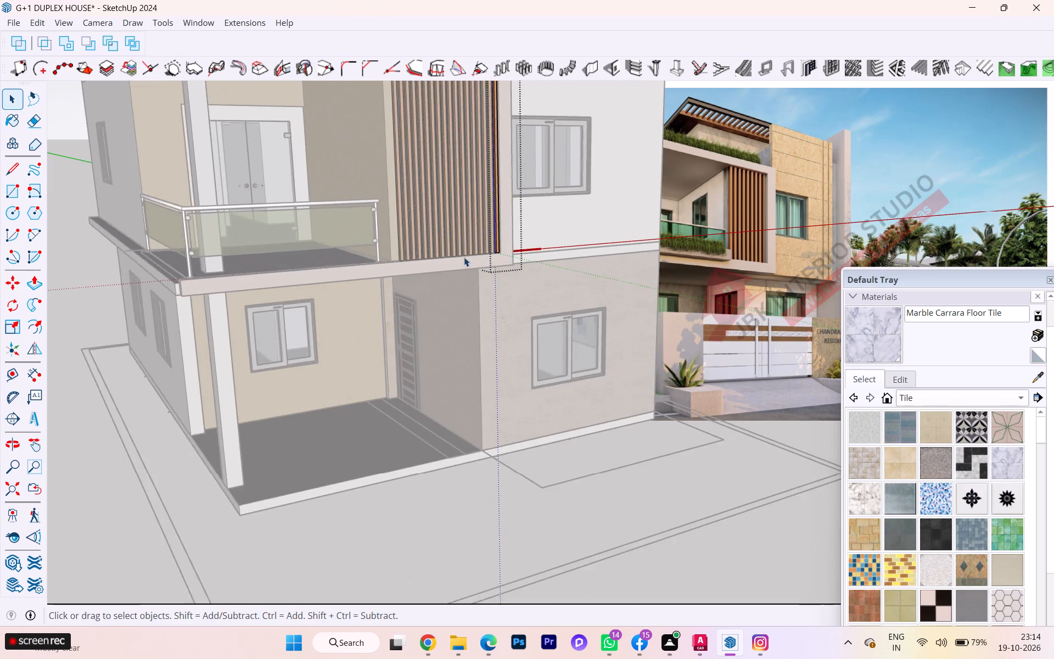
scroll(463, 252, "down", 3)
middle_click_drag(463, 252, 456, 364)
scroll(464, 239, "up", 7)
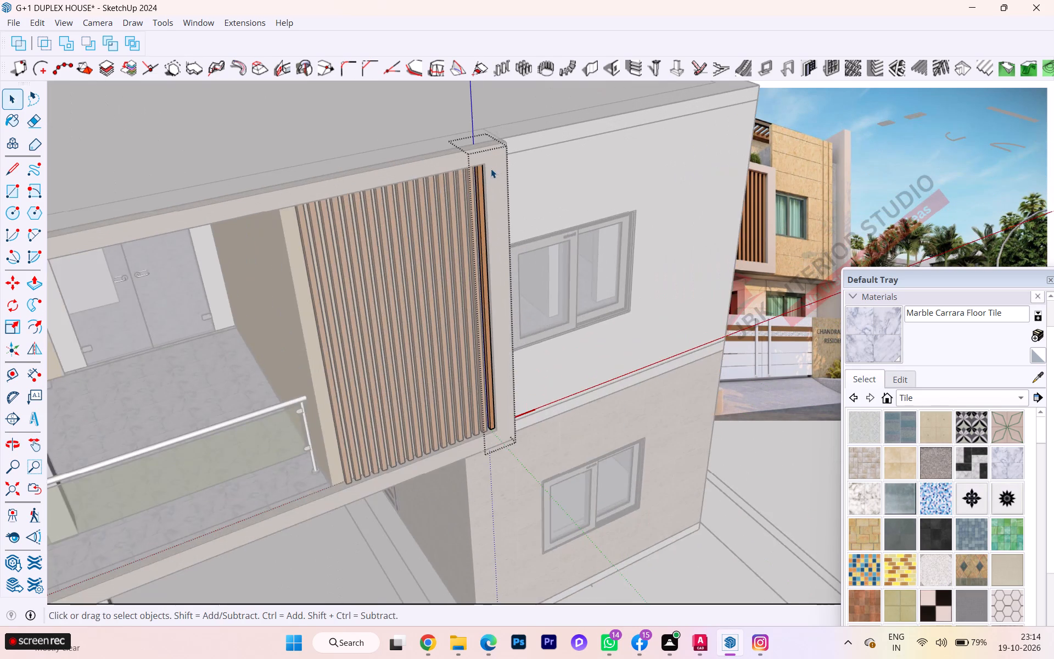
scroll(491, 168, "up", 1)
scroll(491, 167, "down", 3)
scroll(491, 167, "up", 6)
scroll(482, 161, "down", 2)
scroll(482, 161, "up", 8)
scroll(482, 161, "down", 1)
scroll(482, 161, "up", 6)
scroll(501, 154, "down", 2)
scroll(514, 153, "up", 1)
scroll(522, 153, "down", 1)
scroll(523, 153, "up", 1)
scroll(524, 154, "down", 3)
scroll(623, 147, "up", 1)
scroll(630, 149, "down", 2)
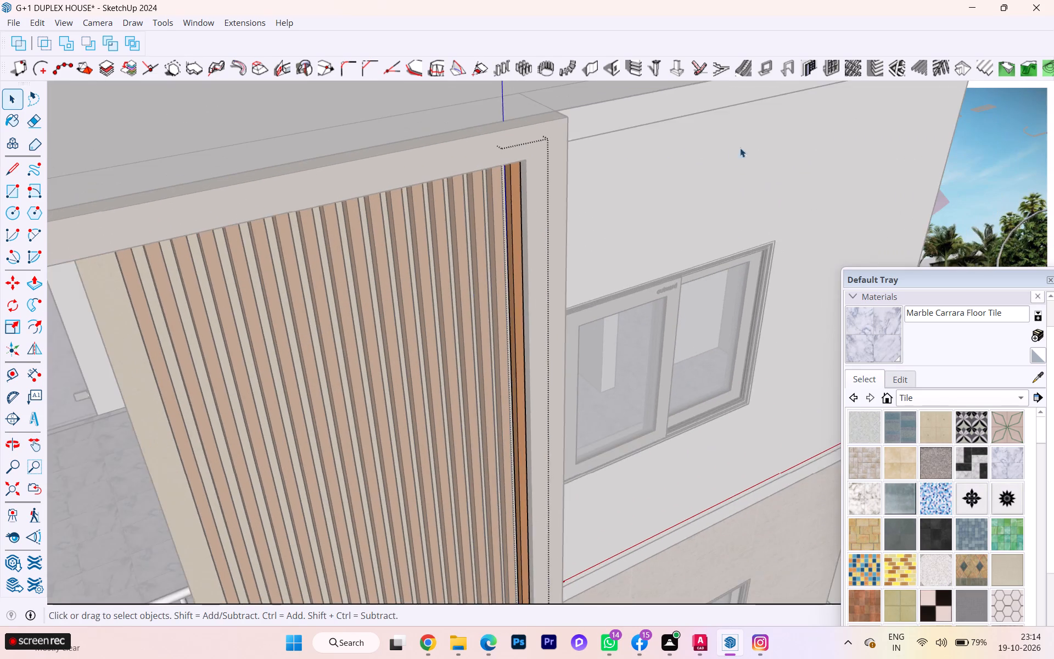
scroll(740, 148, "down", 1)
scroll(754, 144, "up", 2)
scroll(754, 144, "down", 9)
scroll(780, 150, "up", 2)
scroll(780, 150, "down", 2)
scroll(780, 150, "up", 1)
scroll(780, 150, "down", 6)
key("space")
left_click(261, 364)
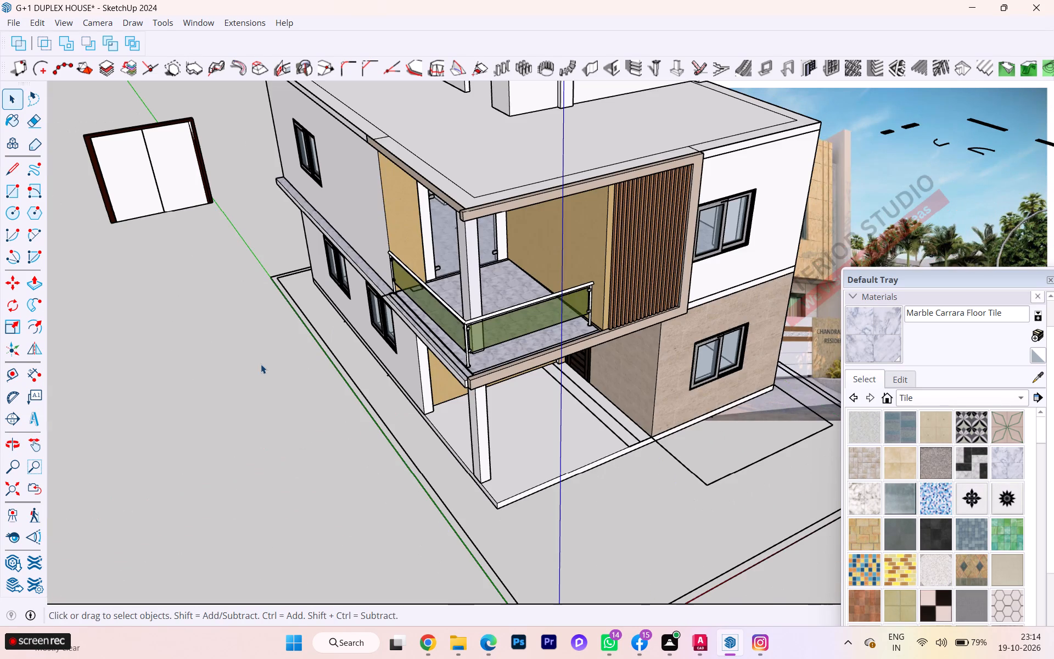
Hide the first-floor wall group, including its beige band frame, leaving the wooden slats exposed.
left_click(506, 372)
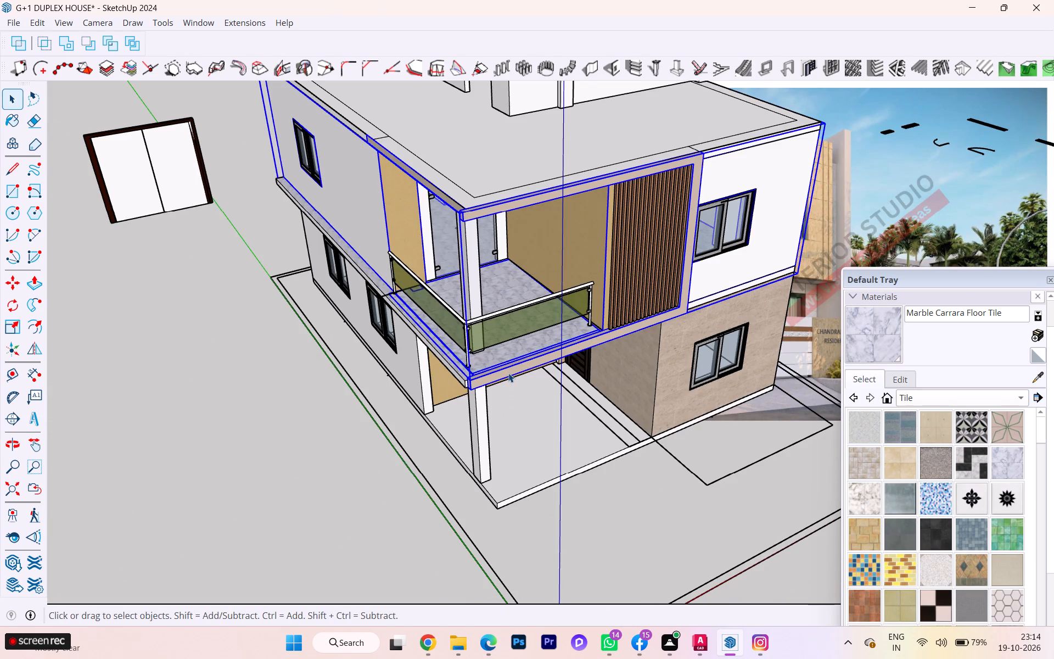
right_click(508, 373)
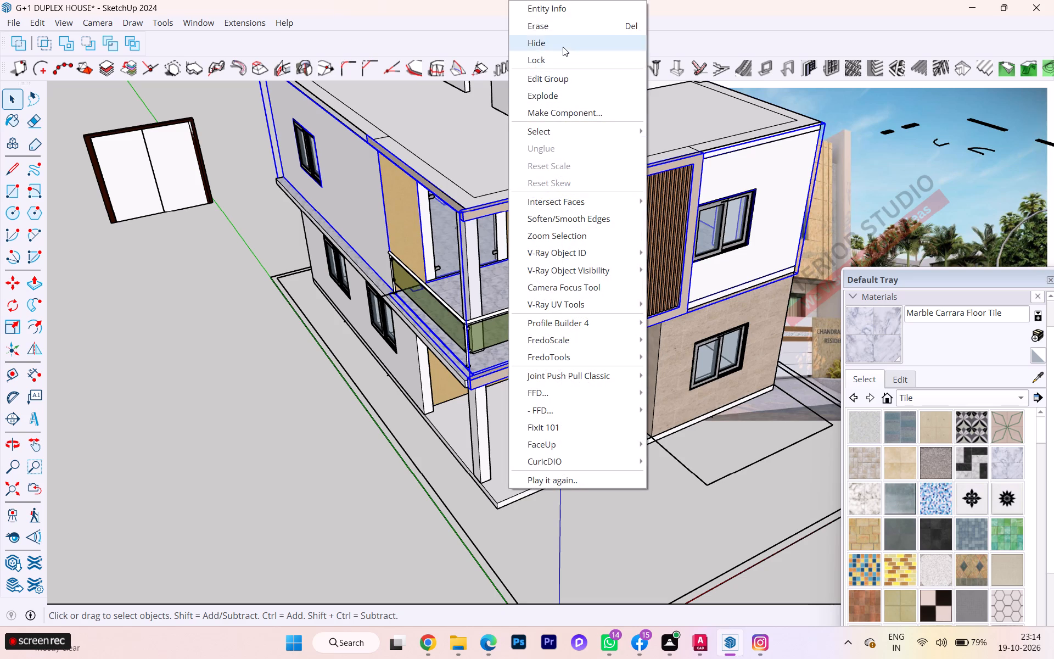
left_click(563, 47)
Examine the upper ends of the balcony's exposed wooden slats where they meet the roof slab.
middle_click_drag(696, 210, 633, 170)
scroll(637, 167, "up", 1)
scroll(641, 165, "down", 1)
scroll(643, 165, "up", 3)
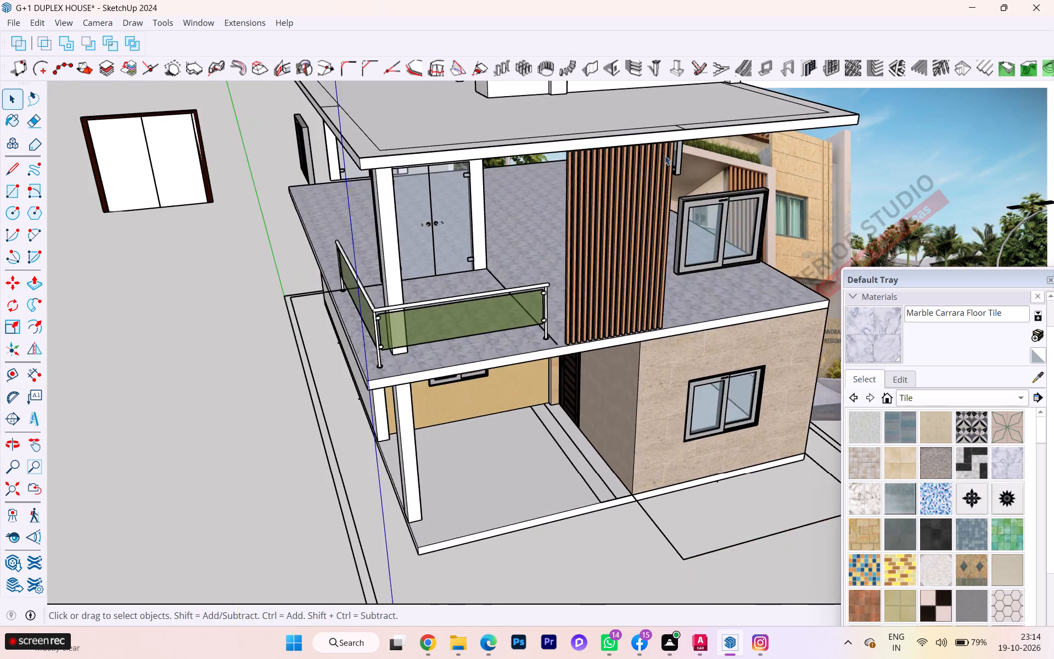
scroll(688, 137, "up", 6)
scroll(689, 137, "down", 1)
scroll(689, 137, "up", 8)
scroll(669, 141, "down", 2)
scroll(669, 141, "up", 1)
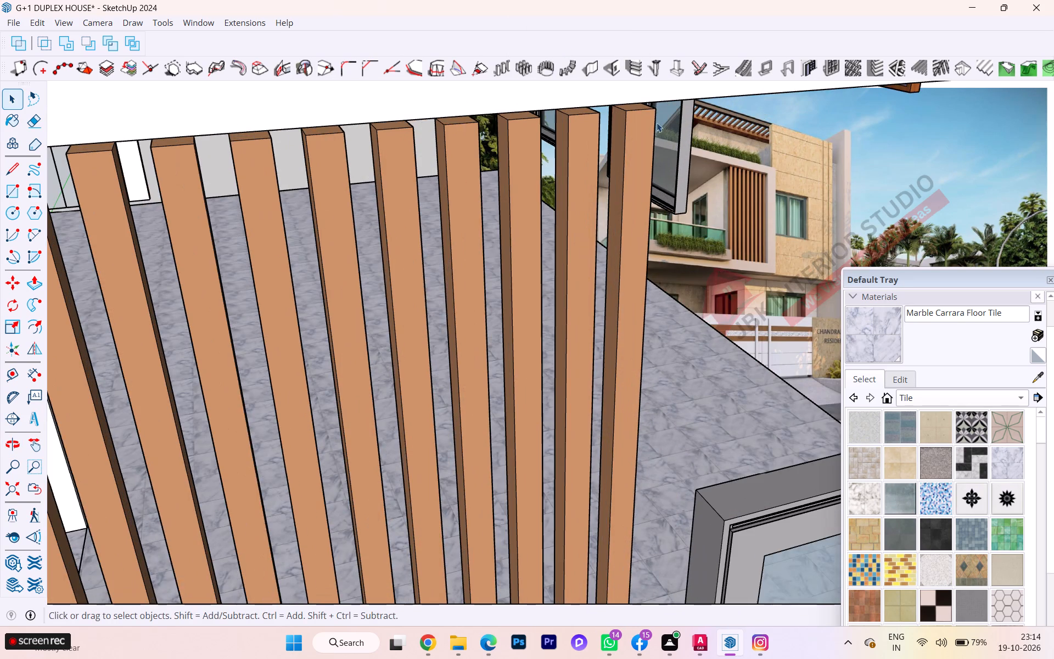
scroll(623, 112, "up", 1)
scroll(620, 115, "down", 12)
scroll(581, 301, "up", 1)
scroll(581, 311, "down", 3)
scroll(578, 349, "up", 3)
scroll(577, 349, "down", 2)
scroll(562, 382, "up", 1)
scroll(562, 385, "down", 2)
scroll(497, 382, "down", 7)
scroll(493, 382, "up", 7)
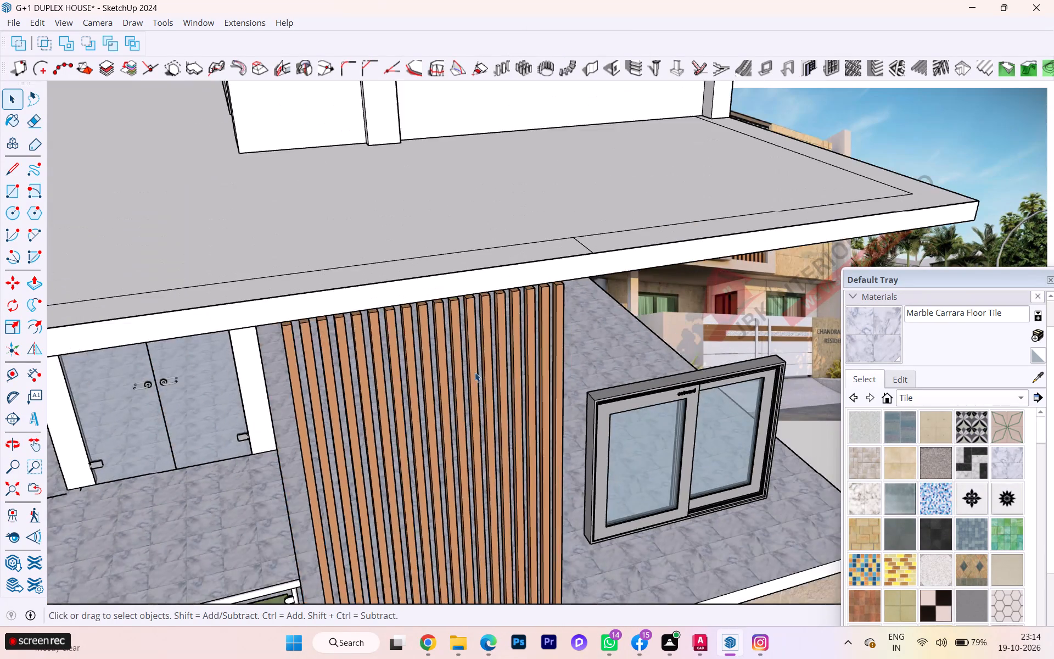
Open the end slat of the wooden screen, Push/Pull its lower end face slightly upward off the floor slab, and close the slat.
scroll(463, 348, "down", 1)
scroll(463, 348, "up", 3)
scroll(463, 348, "down", 2)
scroll(463, 348, "up", 6)
scroll(463, 348, "down", 6)
middle_click_drag(515, 449, 488, 298)
scroll(507, 363, "up", 3)
scroll(514, 391, "down", 2)
scroll(515, 395, "up", 2)
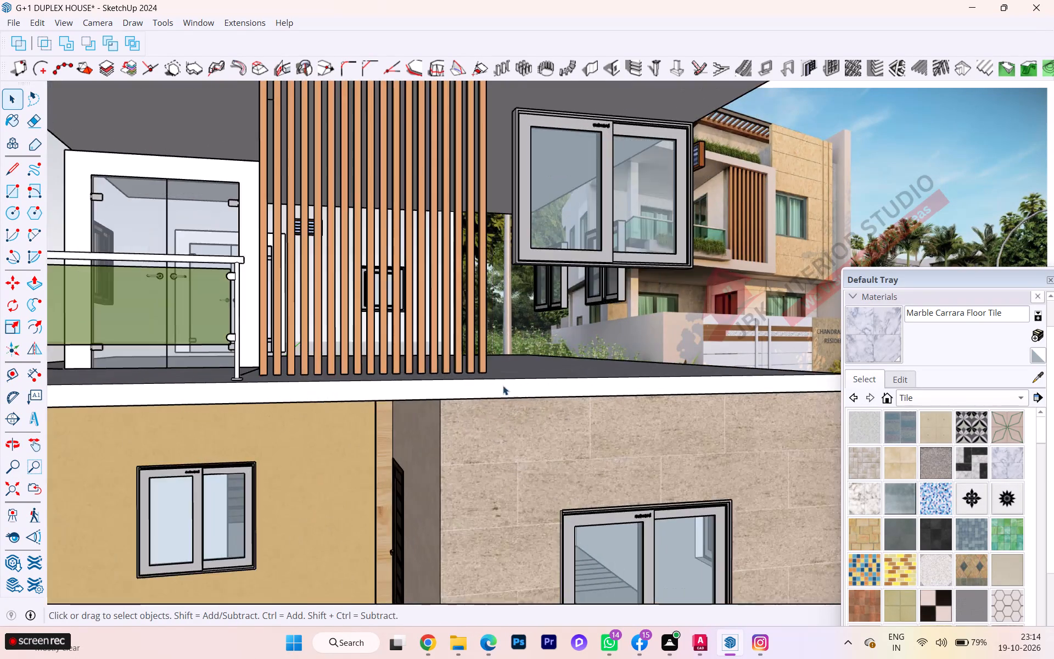
scroll(503, 386, "up", 1)
scroll(497, 383, "down", 3)
scroll(497, 383, "up", 8)
scroll(481, 364, "down", 1)
scroll(481, 364, "up", 1)
scroll(480, 364, "down", 2)
scroll(480, 364, "up", 1)
scroll(480, 364, "down", 2)
middle_click_drag(472, 355, 489, 277)
scroll(472, 323, "up", 1)
scroll(472, 325, "down", 2)
scroll(471, 326, "up", 3)
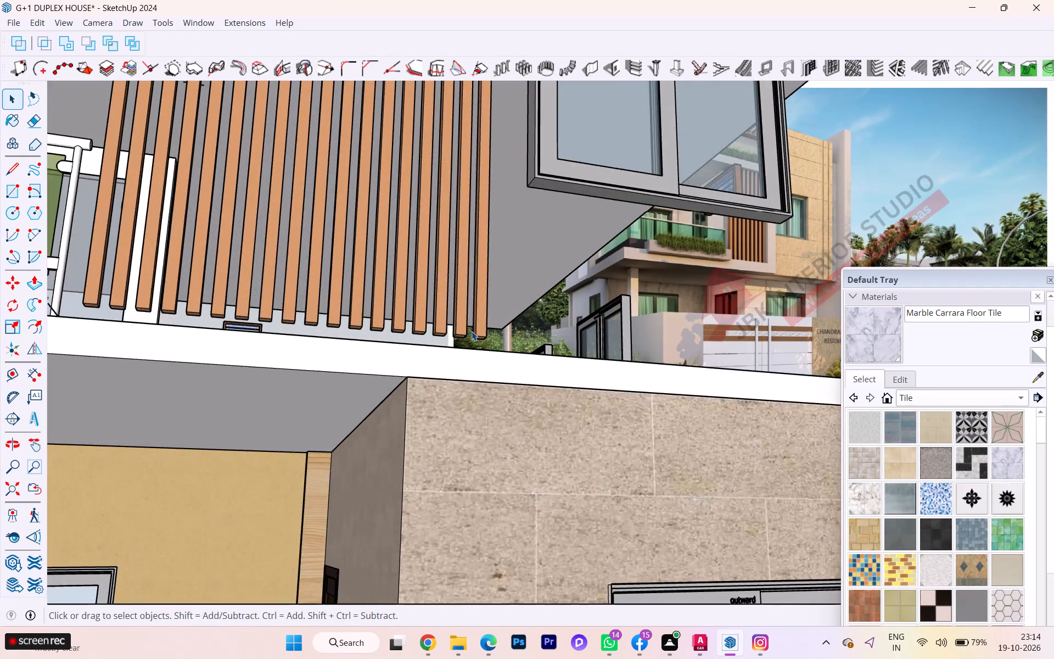
scroll(472, 331, "up", 3)
scroll(474, 337, "down", 1)
scroll(485, 339, "up", 2)
scroll(485, 339, "down", 1)
scroll(485, 339, "up", 3)
middle_click_drag(490, 330, 489, 296)
scroll(489, 296, "down", 3)
scroll(466, 333, "up", 6)
scroll(466, 334, "down", 1)
scroll(466, 332, "up", 2)
scroll(466, 332, "down", 8)
scroll(467, 322, "up", 1)
scroll(467, 323, "down", 1)
scroll(440, 322, "up", 9)
scroll(489, 326, "up", 2)
scroll(496, 327, "down", 1)
scroll(496, 327, "up", 2)
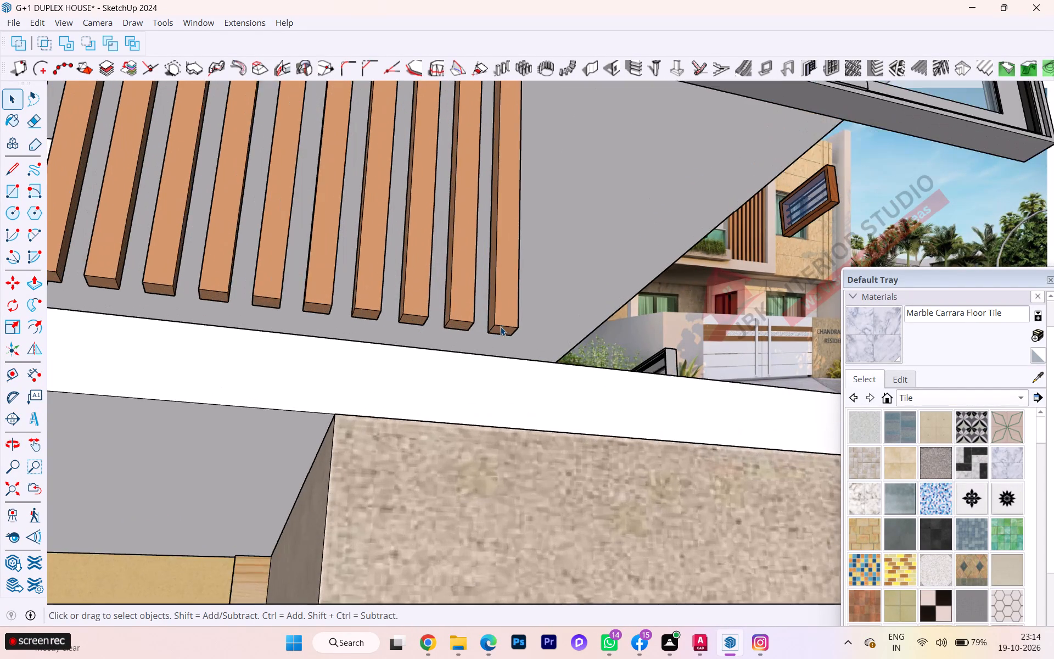
scroll(500, 326, "up", 3)
middle_click_drag(503, 323, 508, 304)
left_click(508, 334)
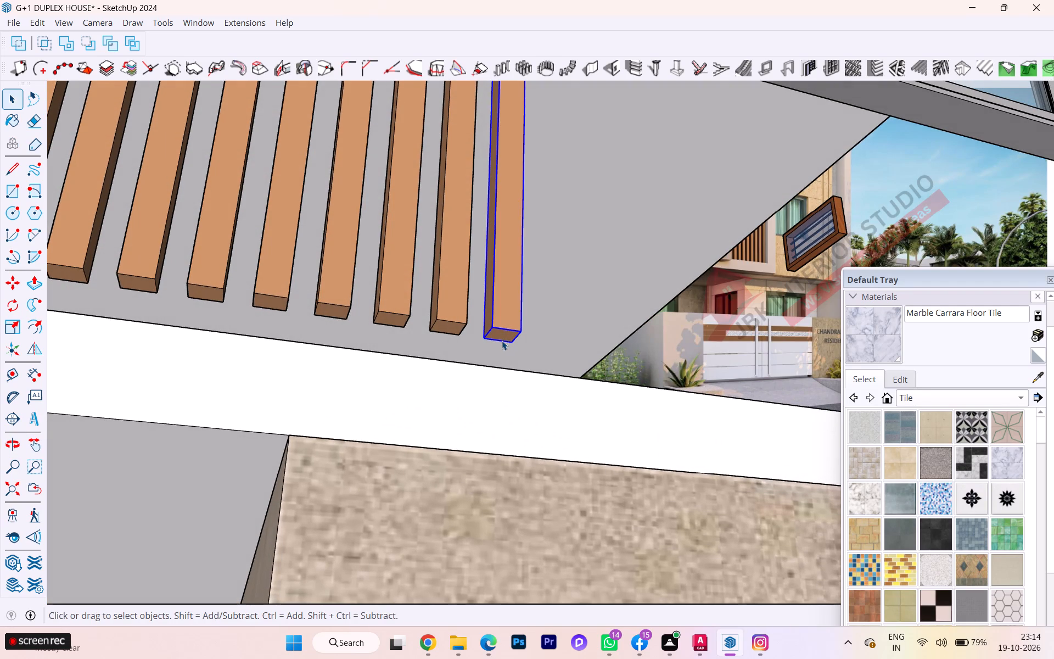
double_click(502, 340)
left_click(500, 339)
left_click(500, 337)
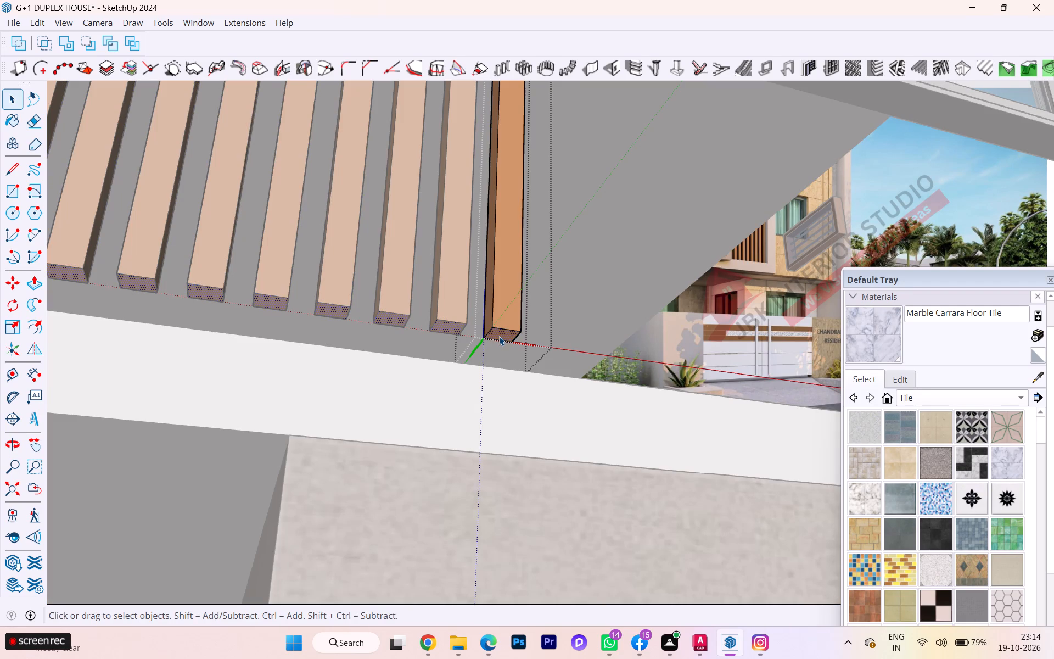
key("p")
left_click(498, 334)
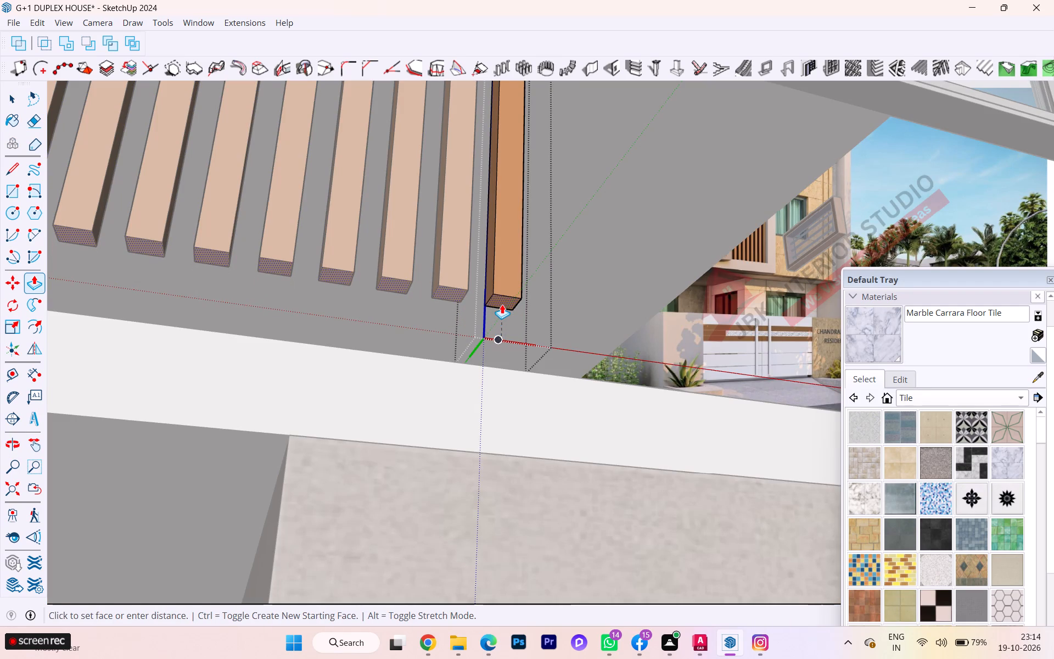
left_click(502, 304)
key("space")
scroll(565, 297, "down", 3)
scroll(570, 298, "up", 1)
scroll(590, 297, "down", 3)
scroll(590, 297, "up", 1)
scroll(590, 297, "down", 2)
scroll(590, 297, "up", 1)
scroll(590, 297, "down", 6)
scroll(659, 283, "up", 2)
scroll(663, 283, "down", 3)
scroll(683, 282, "up", 3)
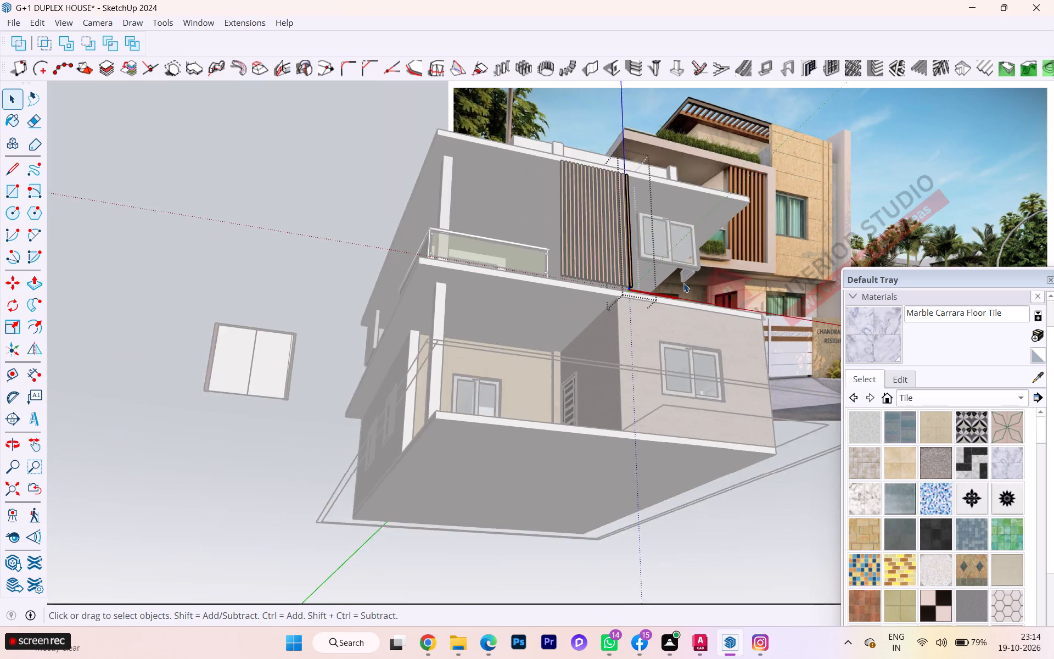
left_click(262, 274)
scroll(506, 251, "down", 1)
middle_click_drag(507, 256, 361, 443)
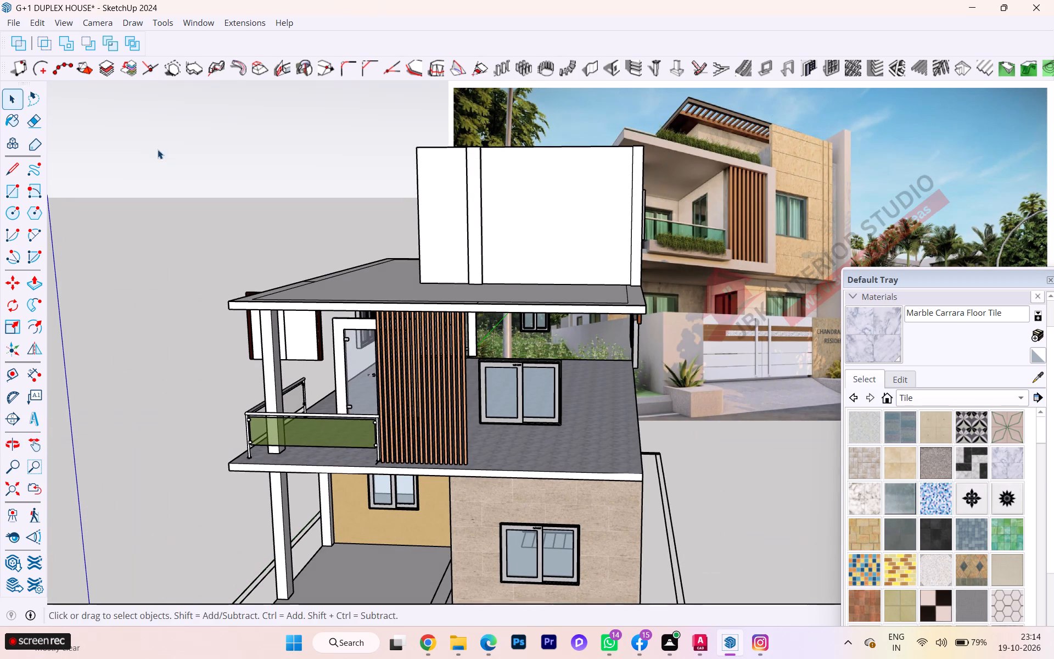
Unhide the last hidden object, the first-floor wall group with its beige band frame.
left_click(36, 23)
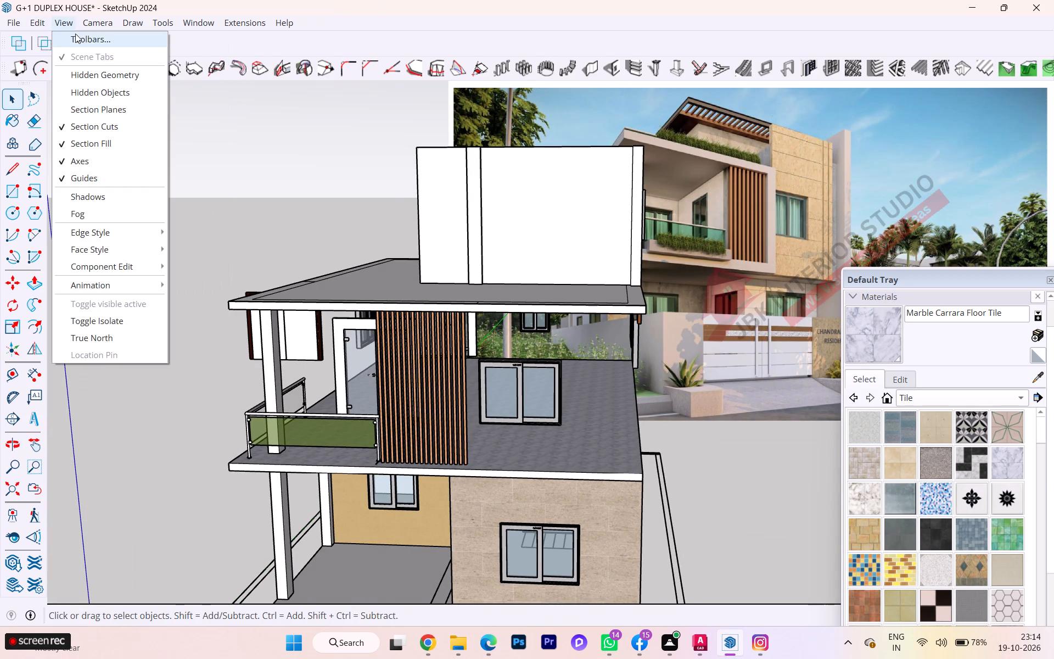
double_click(45, 26)
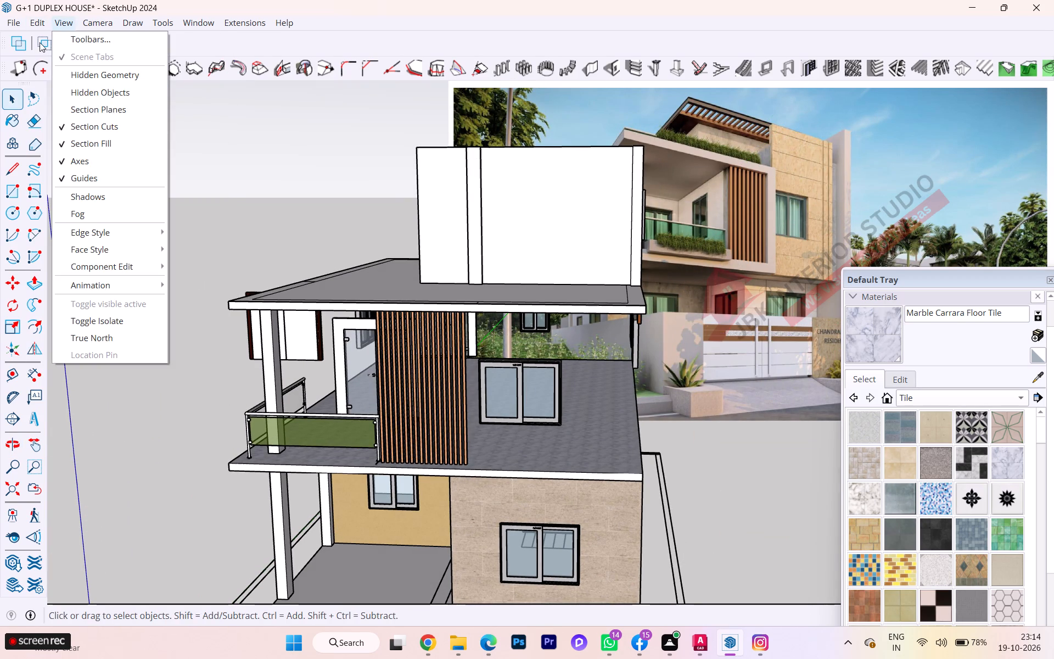
double_click(38, 23)
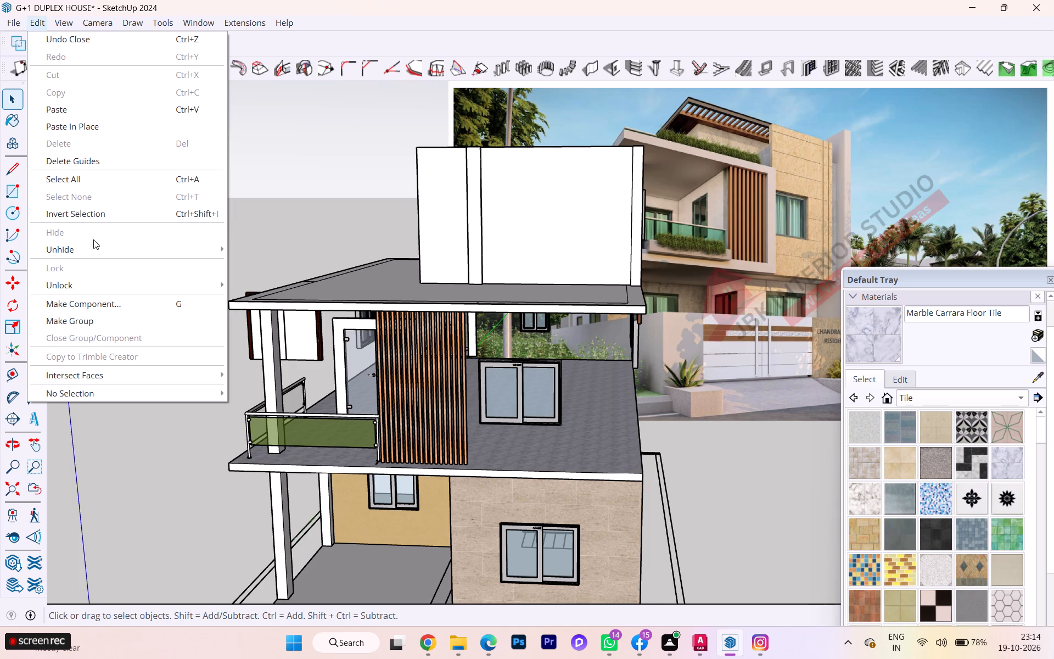
left_click(93, 245)
left_click(249, 266)
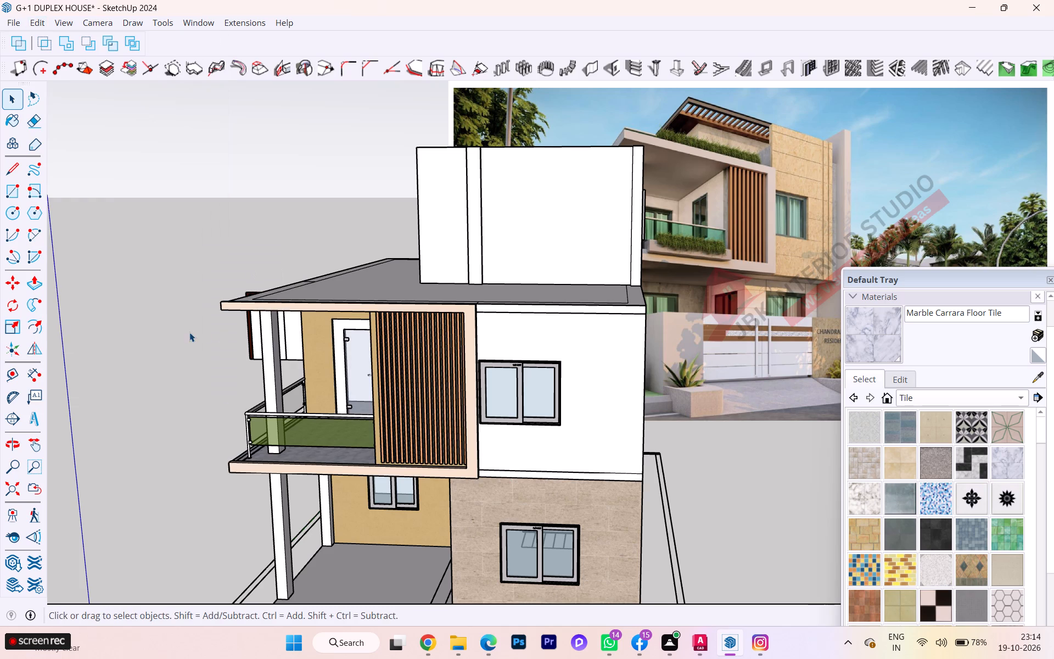
left_click(189, 332)
Open the beige band frame in the wall group, Push/Pull its bottom beam's top face up to the slats' lower ends, and exit the groups.
middle_click_drag(448, 367, 593, 366)
scroll(562, 453, "up", 1)
scroll(562, 453, "down", 1)
scroll(562, 453, "up", 4)
scroll(560, 454, "down", 1)
scroll(564, 473, "up", 4)
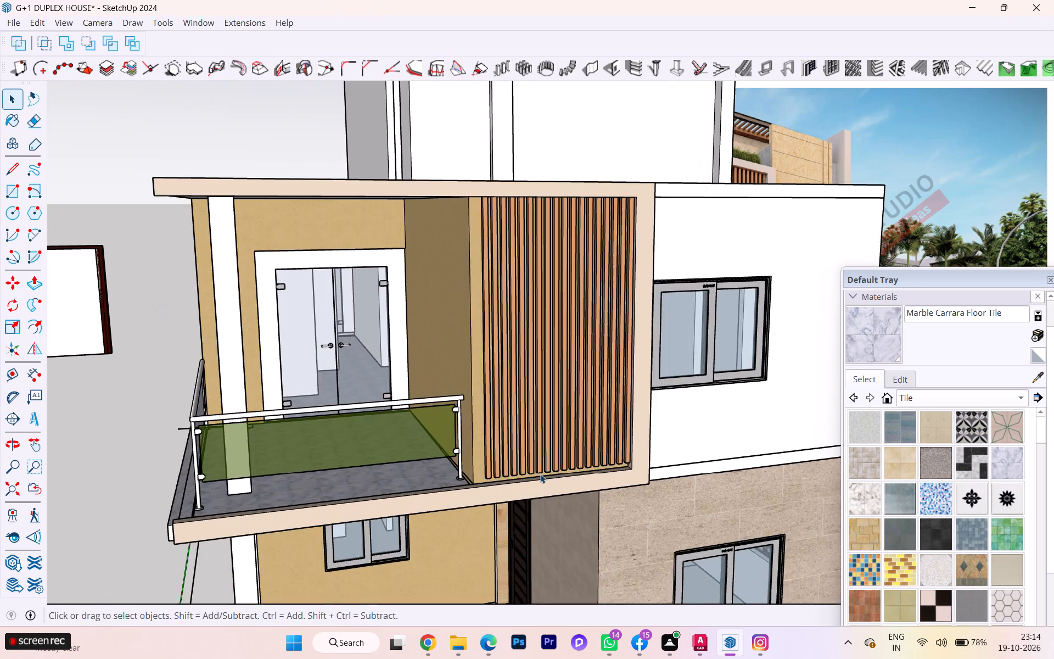
scroll(549, 475, "up", 1)
scroll(553, 477, "down", 1)
scroll(555, 477, "up", 2)
middle_click_drag(615, 471, 601, 505)
scroll(603, 495, "down", 1)
scroll(601, 506, "up", 1)
scroll(601, 506, "down", 2)
scroll(601, 506, "up", 6)
scroll(603, 506, "down", 2)
scroll(603, 506, "up", 7)
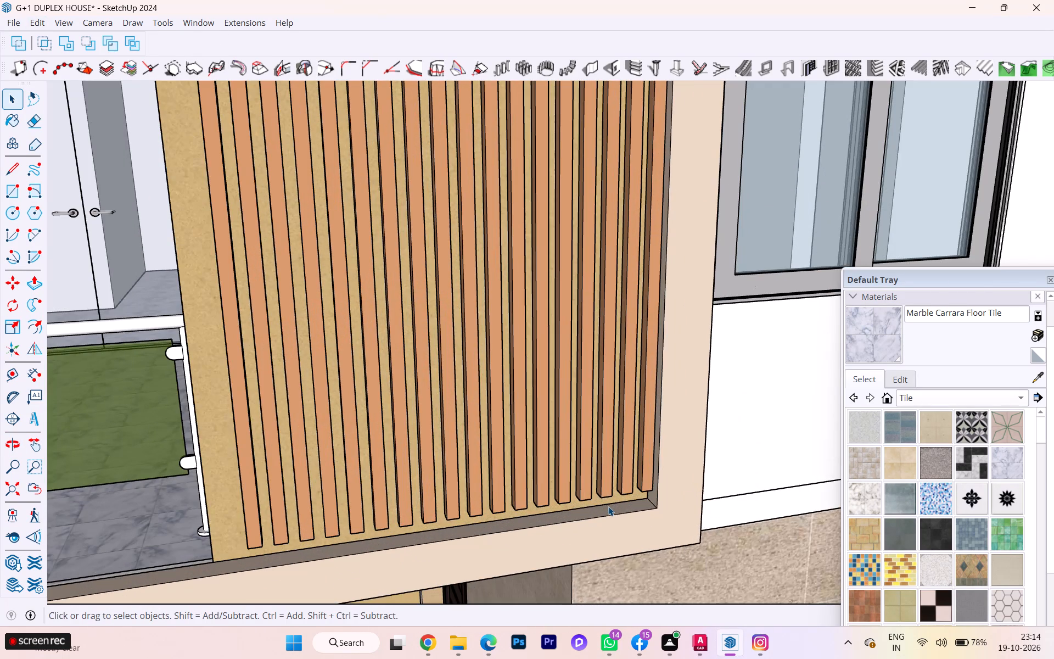
left_click(608, 506)
triple_click(601, 509)
left_click(598, 512)
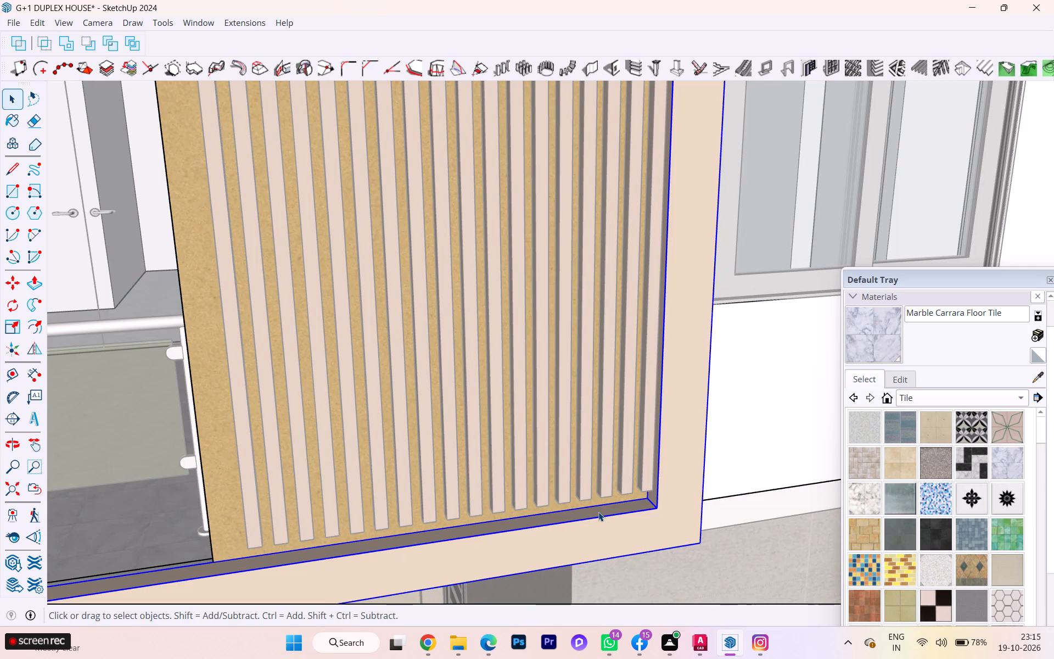
double_click(593, 512)
left_click(592, 512)
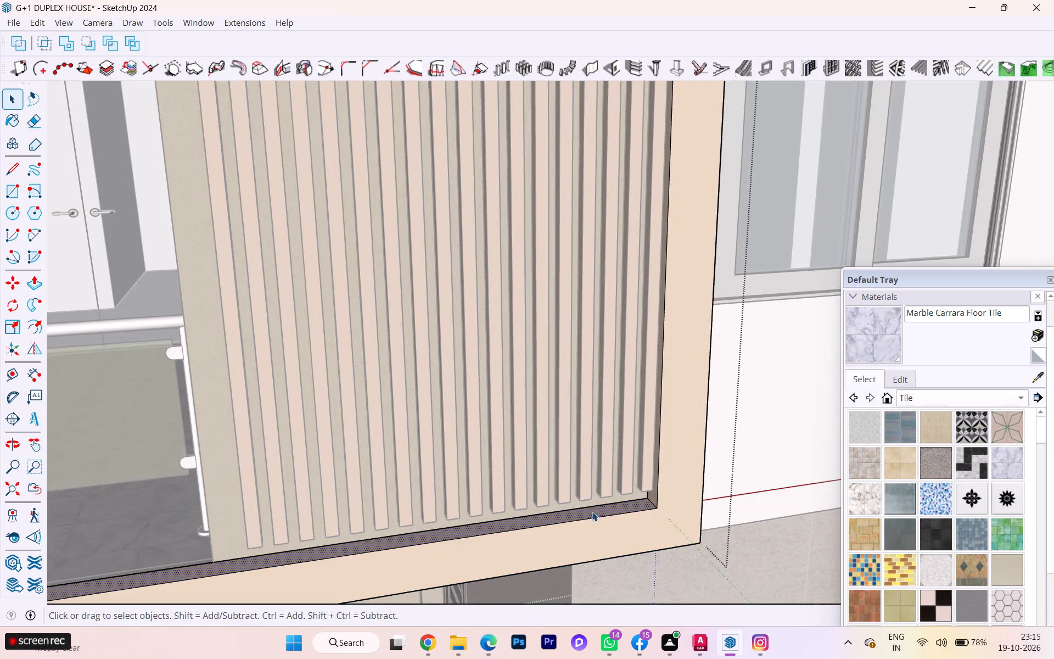
key("p")
left_click(592, 512)
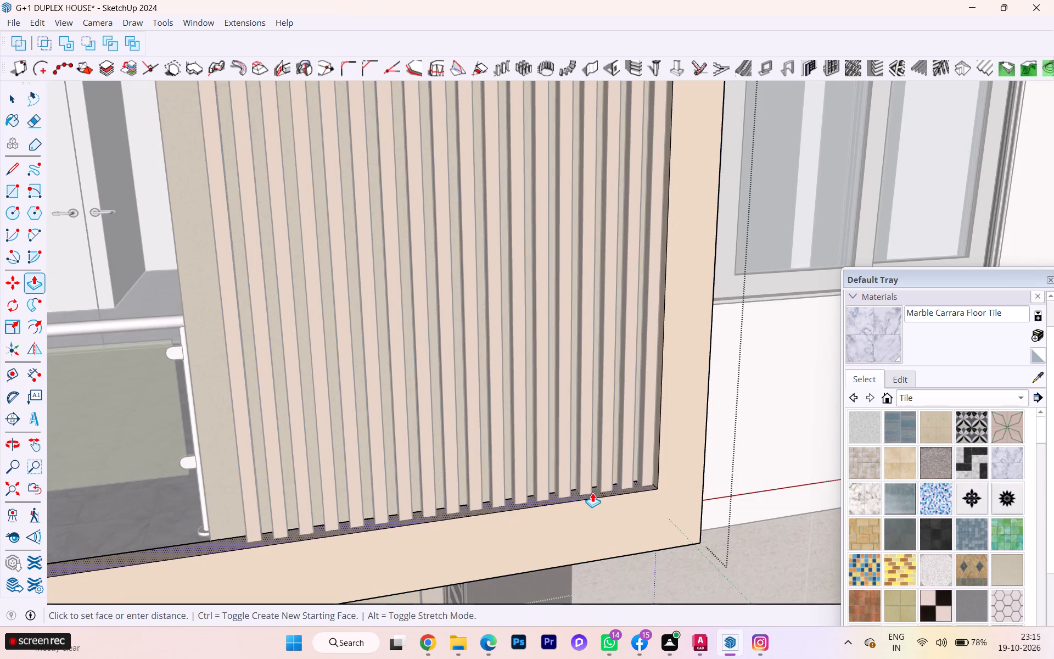
left_click(539, 501)
key("space")
scroll(613, 384, "down", 1)
scroll(614, 383, "up", 1)
scroll(615, 383, "down", 3)
scroll(685, 337, "down", 6)
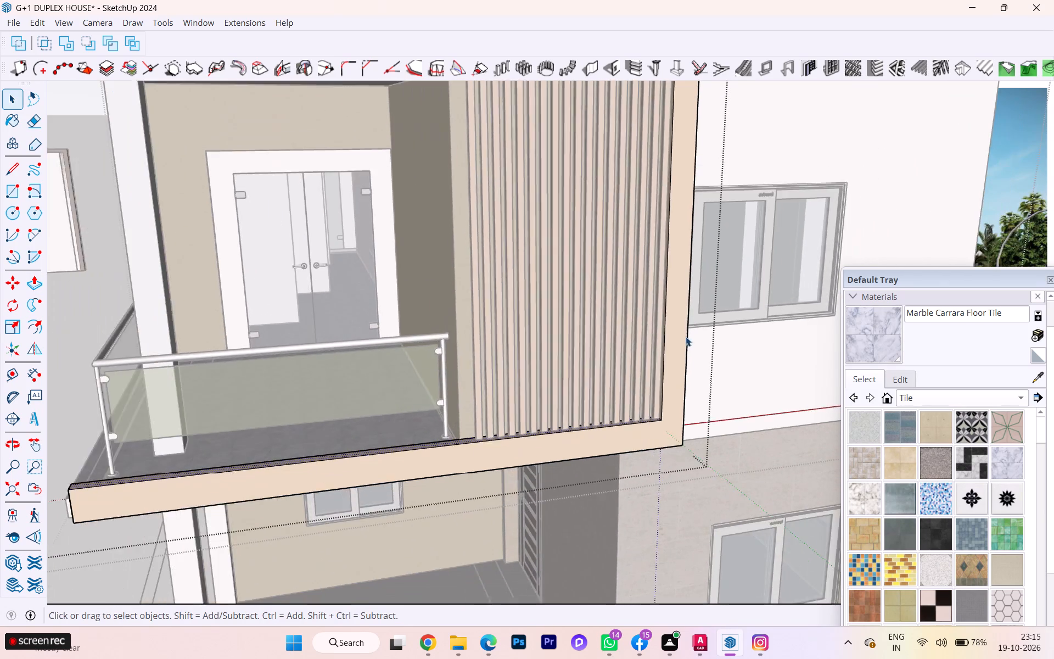
scroll(686, 337, "down", 4)
left_click(148, 431)
scroll(312, 407, "down", 2)
double_click(208, 427)
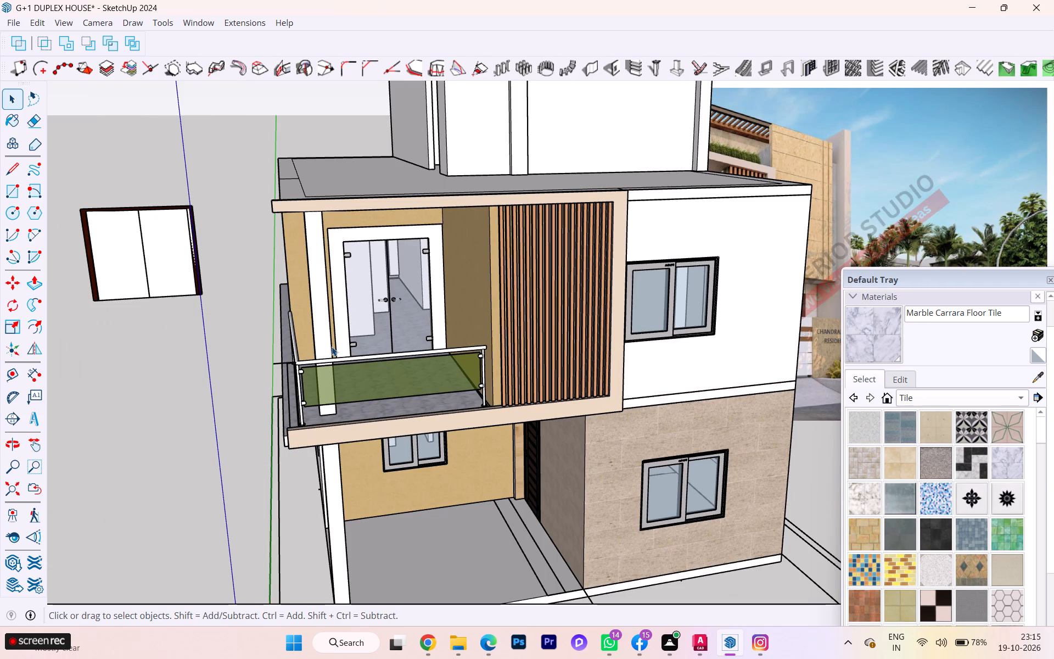
Reopen the beige band frame and Push/Pull the bottom beam's end face outward to the balcony slab's side edge at the corner.
scroll(298, 347, "up", 1)
scroll(298, 468, "down", 1)
middle_click_drag(311, 469, 437, 472)
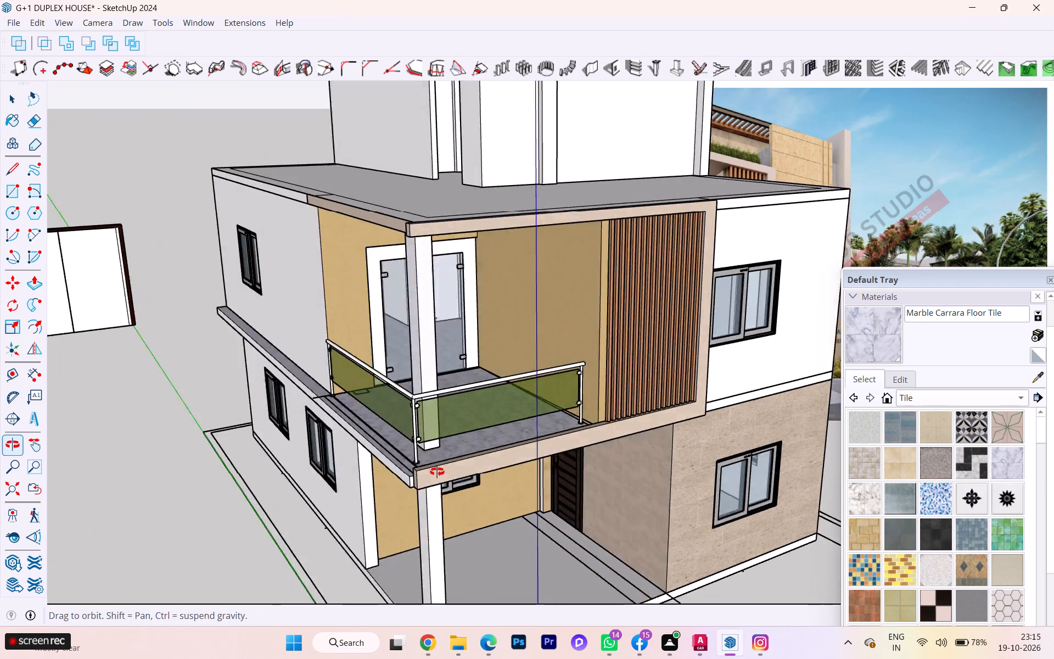
middle_click_drag(437, 472, 534, 496)
scroll(668, 544, "up", 4)
middle_click_drag(623, 507, 719, 543)
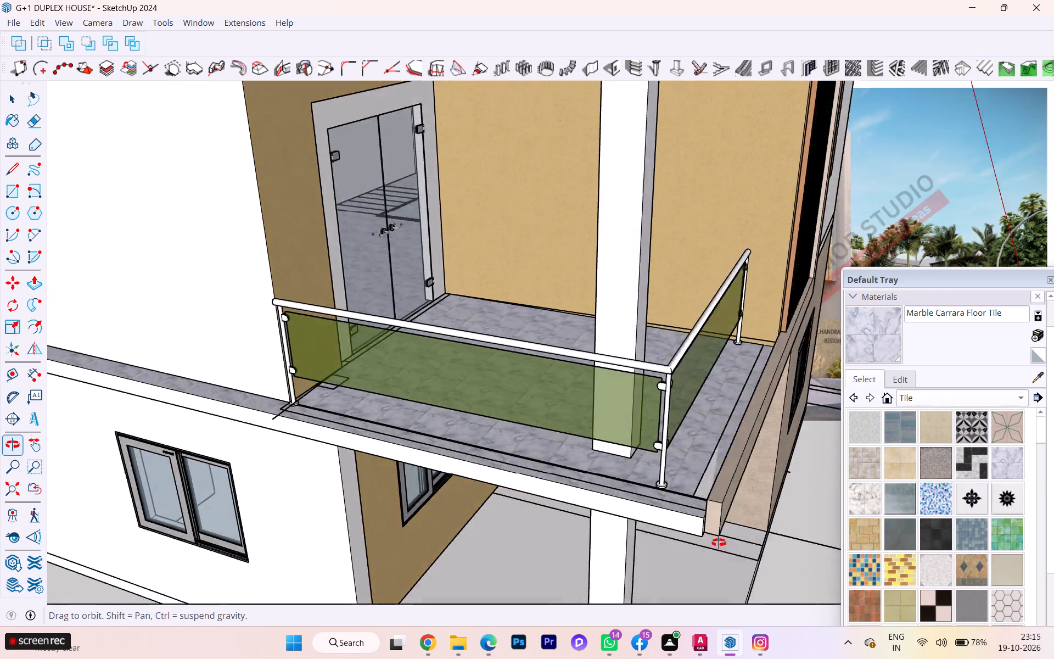
middle_click_drag(719, 543, 546, 501)
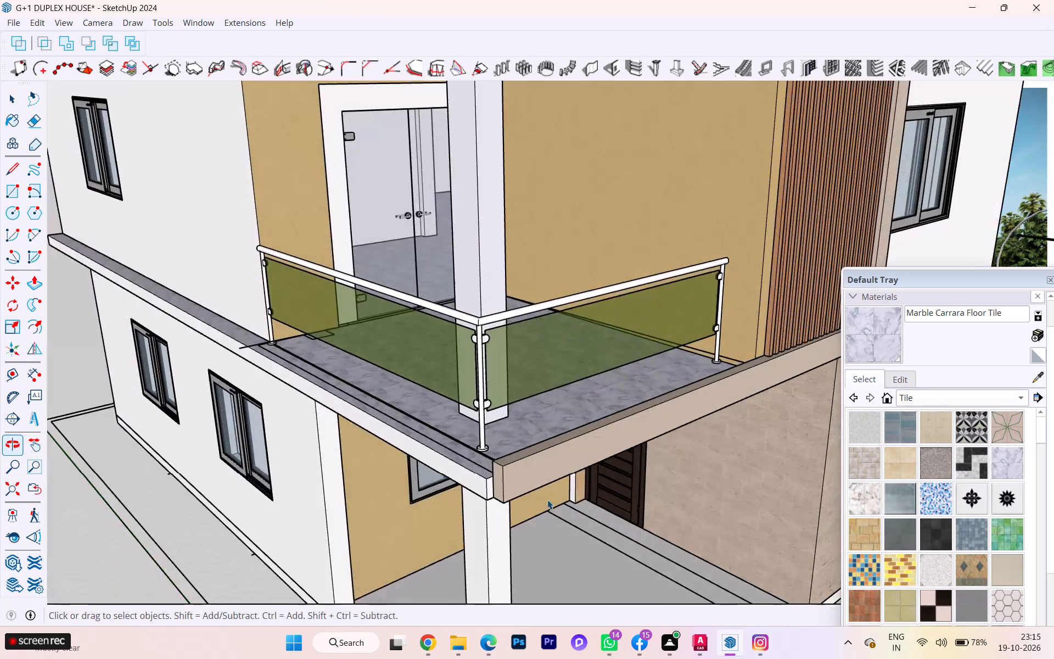
scroll(555, 492, "up", 4)
scroll(475, 479, "down", 1)
middle_click_drag(475, 479, 558, 515)
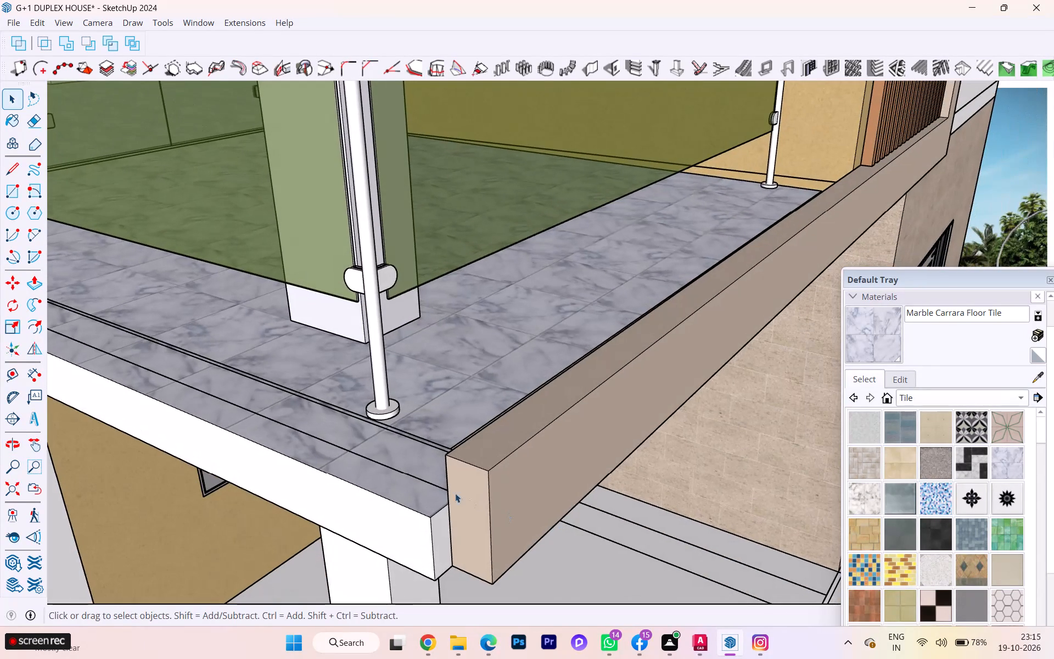
left_click(471, 489)
triple_click(471, 490)
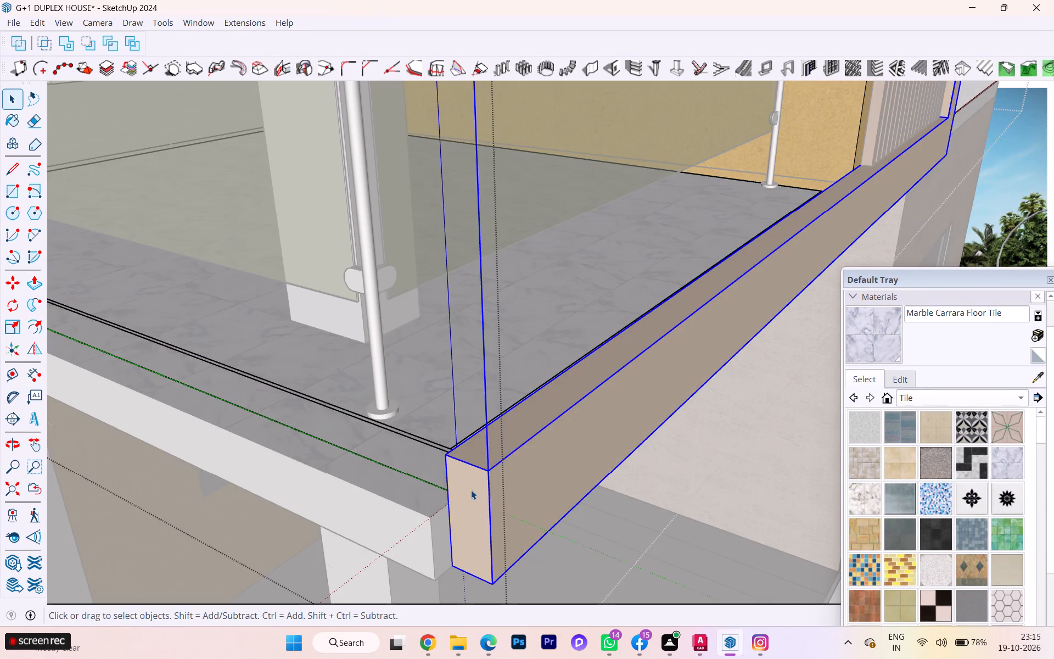
double_click(471, 490)
left_click(470, 490)
key("p")
left_click(470, 490)
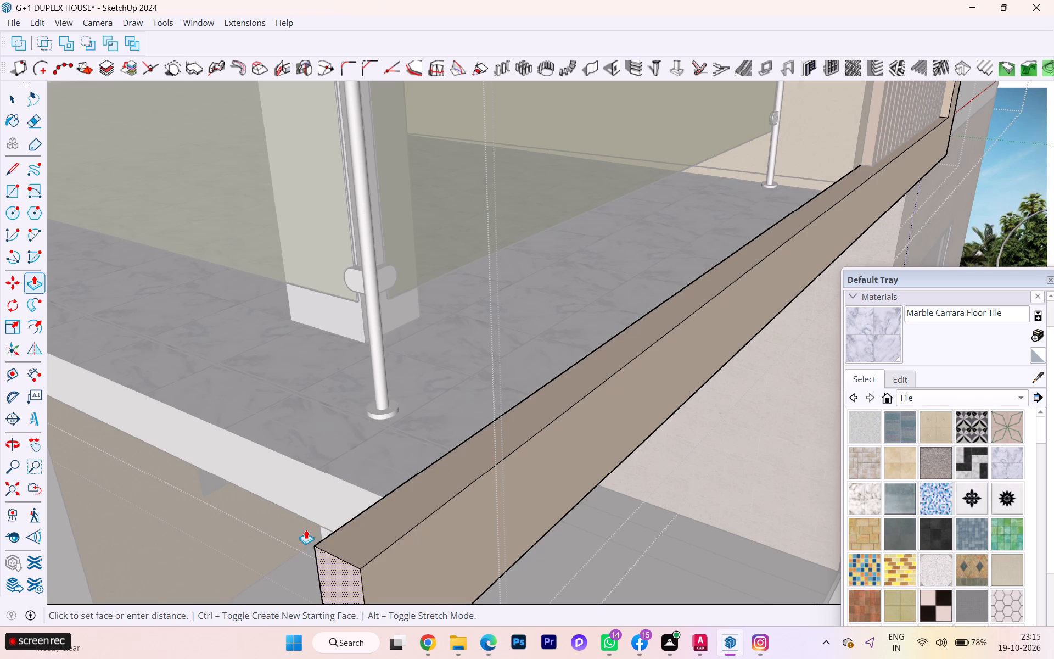
left_click(388, 505)
Push/Pull the bottom beam's end face a further 4 outward, past the balcony slab's side edge.
left_click(439, 502)
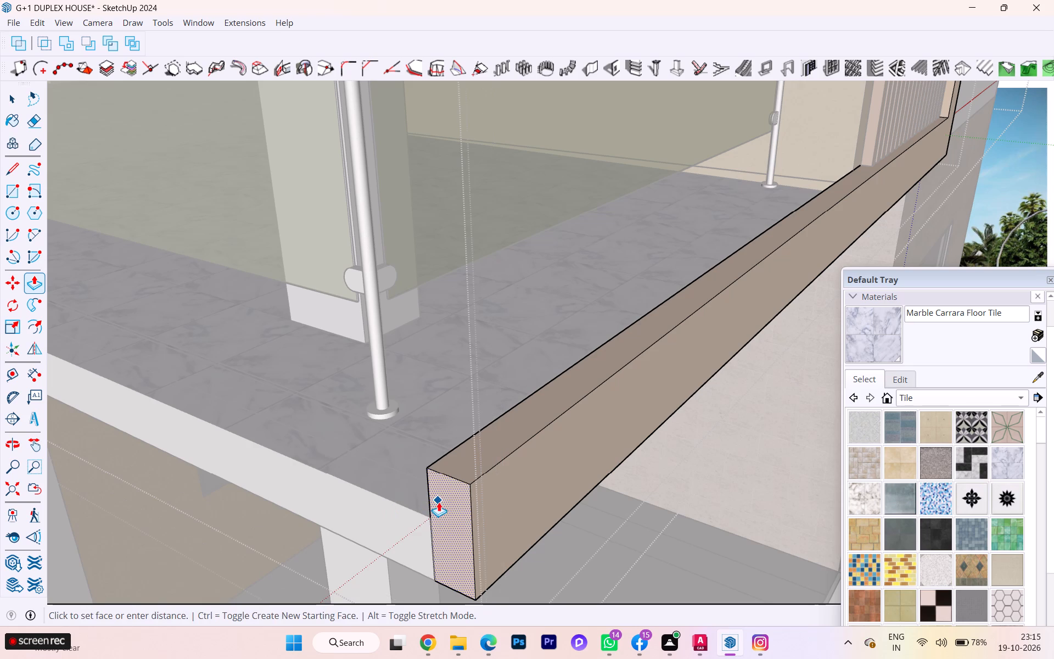
key("4")
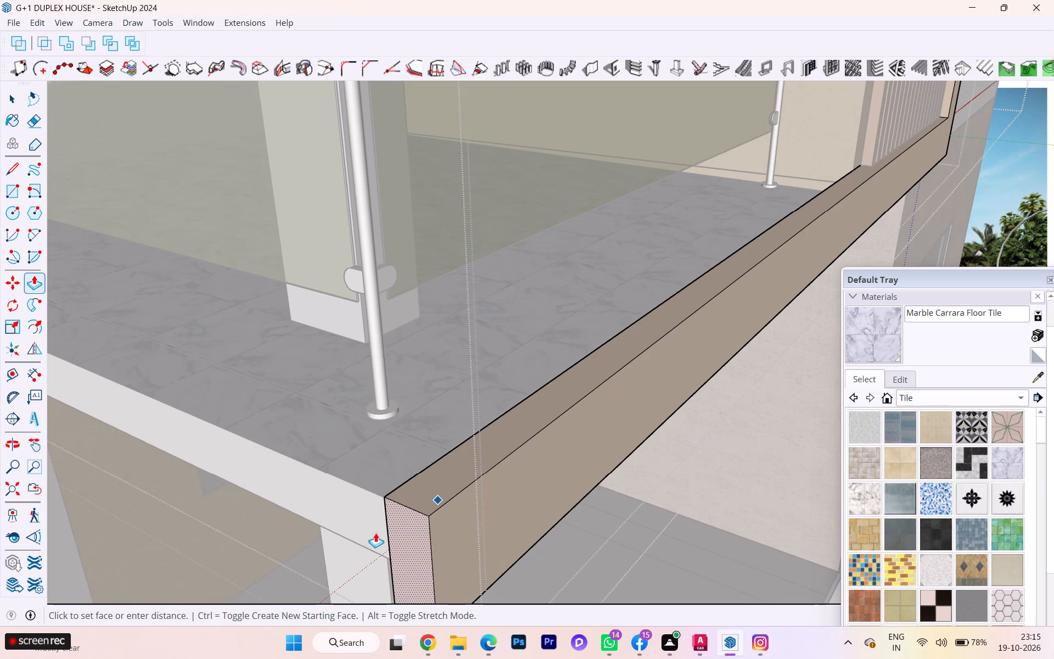
key("Return")
scroll(365, 532, "down", 3)
middle_click_drag(367, 532, 409, 540)
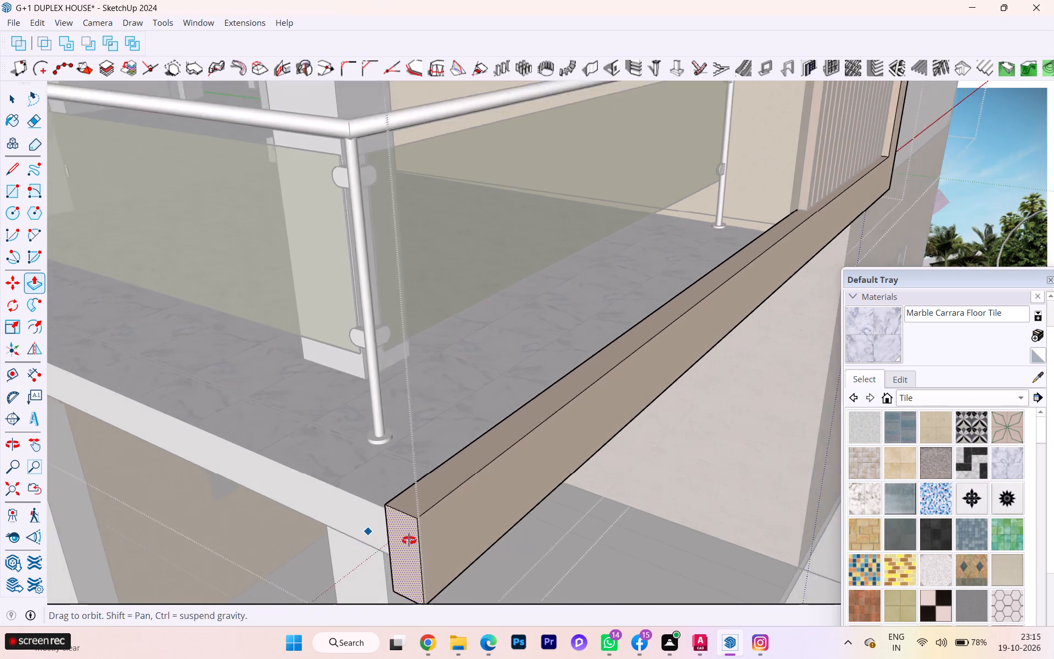
middle_click_drag(409, 540, 744, 571)
scroll(753, 563, "up", 3)
key("space")
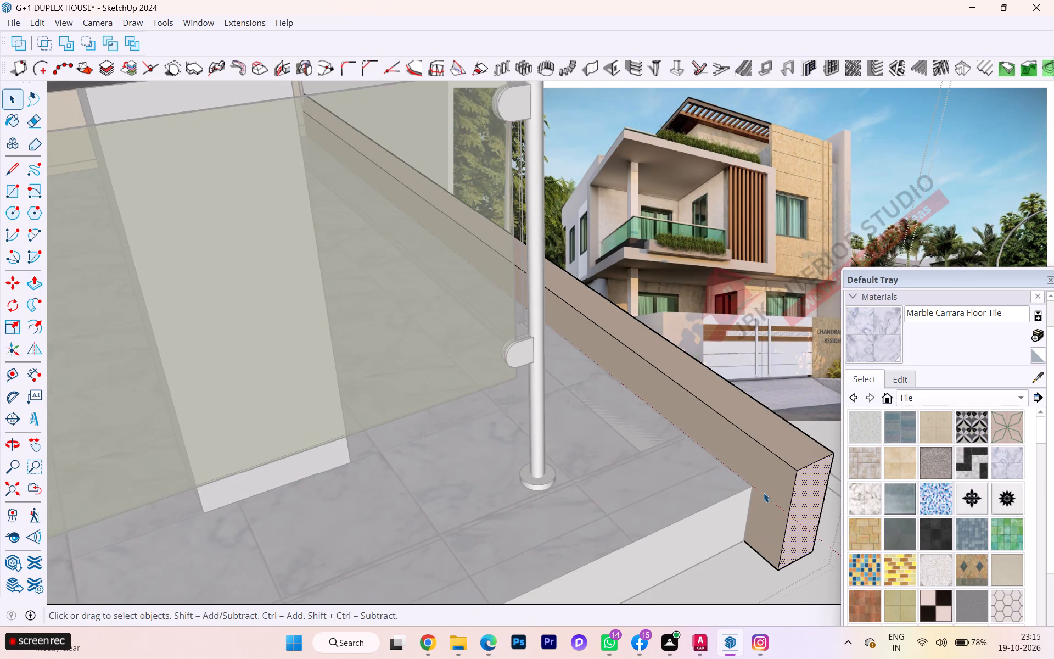
Draw a vertical line across the bottom beam's inner side face, marking off its projecting end at the balcony corner.
key("l")
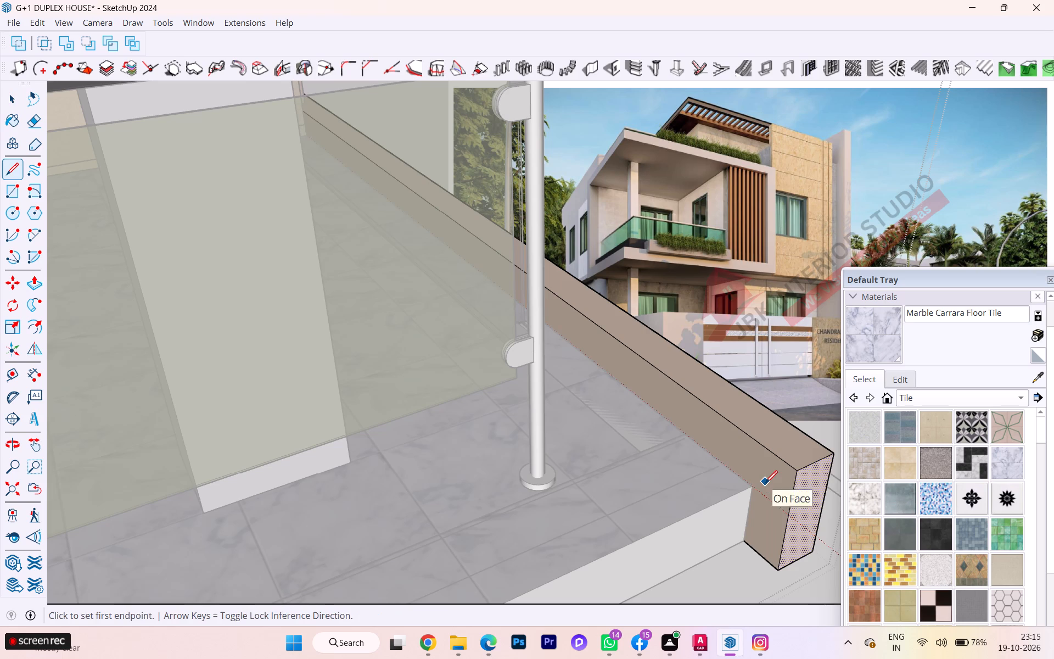
key("Return")
scroll(753, 463, "up", 1)
left_click(746, 538)
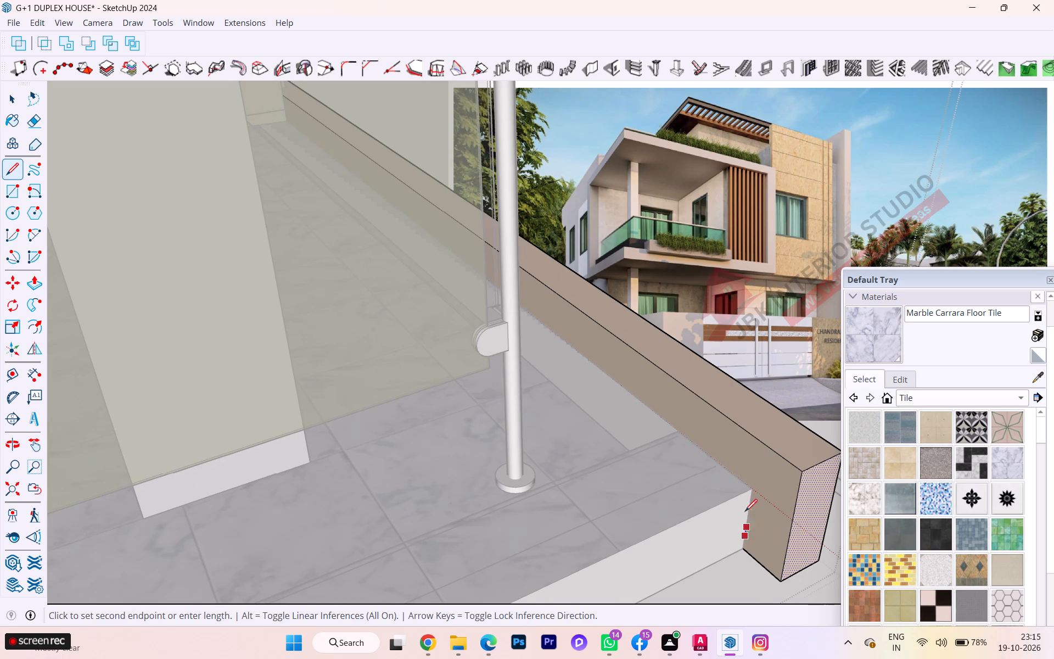
key("Escape")
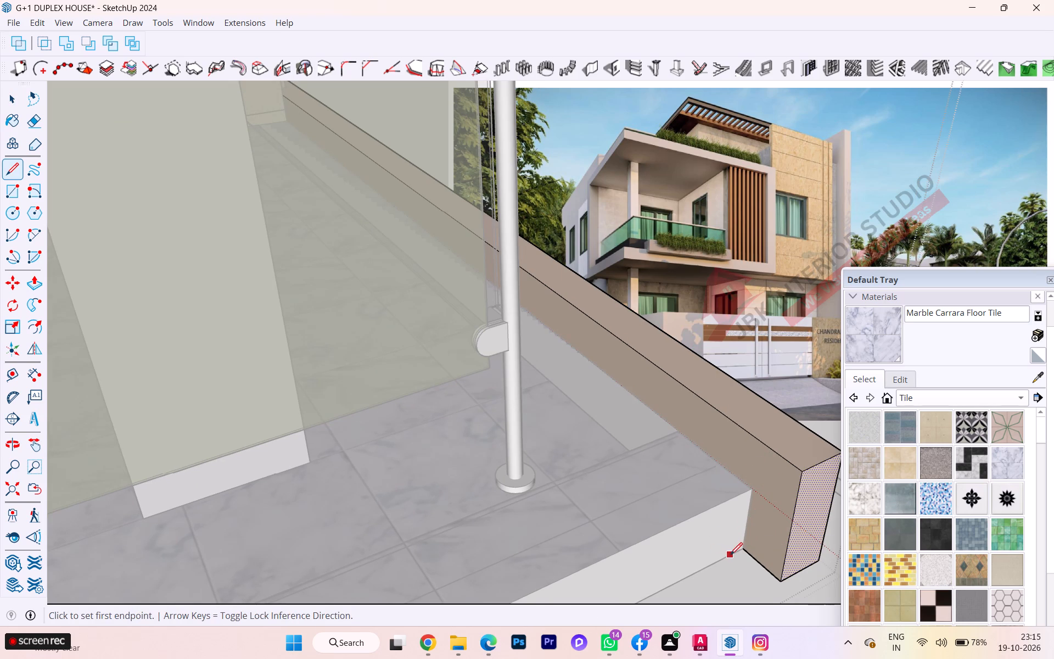
left_click(739, 550)
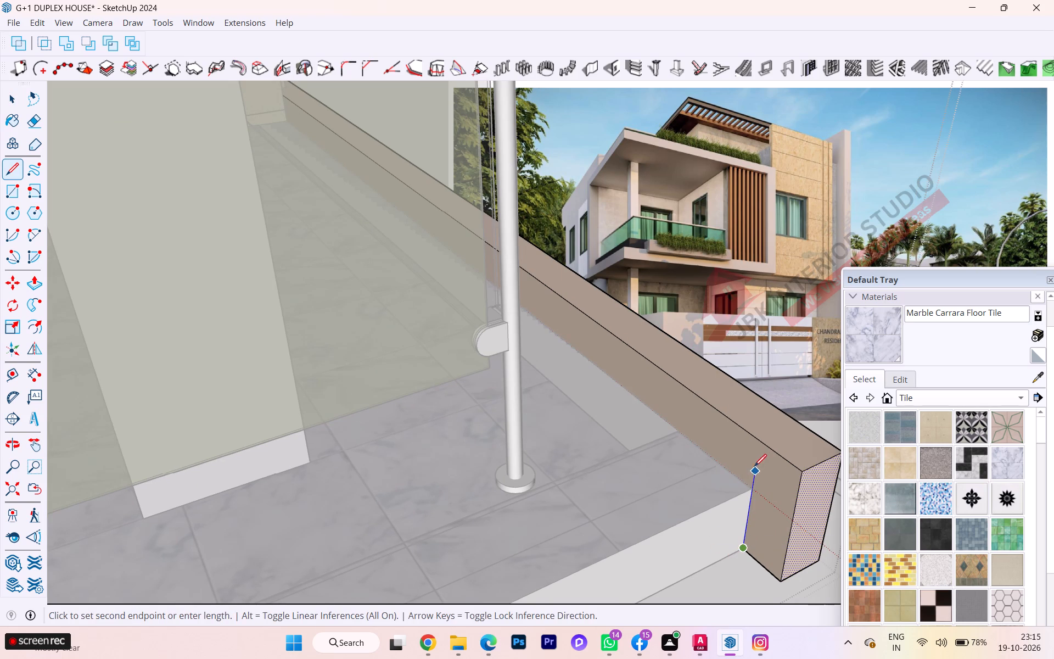
left_click(760, 442)
key("space")
Push/Pull the marked-off end face along the balcony's side edge to the far end at the side wall, and exit the band frame.
left_click(786, 509)
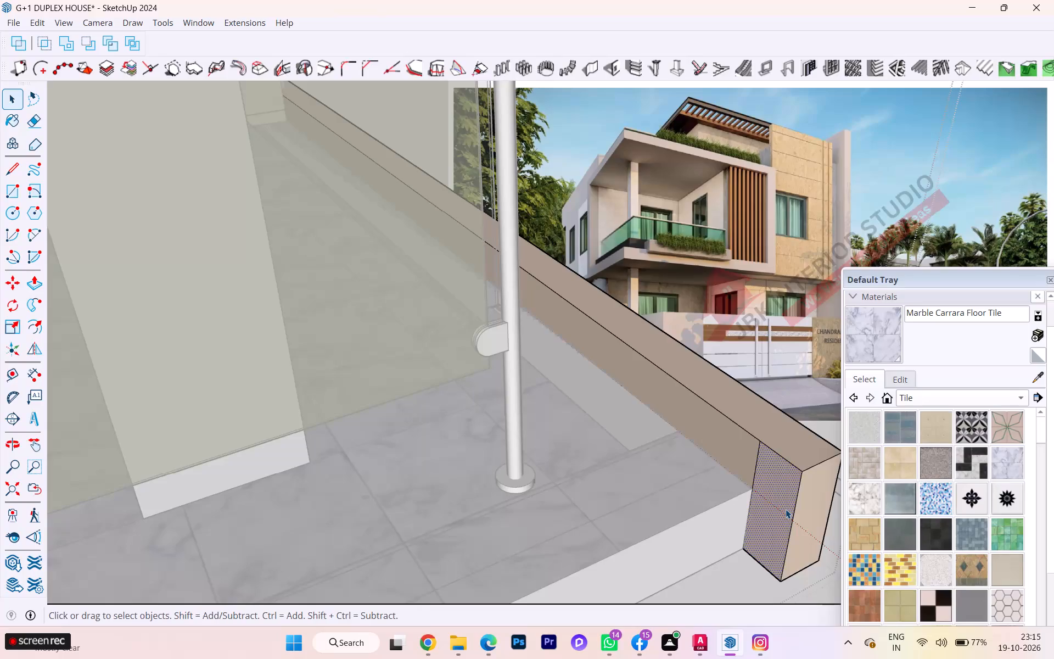
key("p")
left_click(786, 509)
scroll(536, 527, "down", 1)
scroll(540, 524, "up", 2)
scroll(541, 524, "down", 3)
scroll(576, 492, "up", 1)
scroll(578, 492, "down", 1)
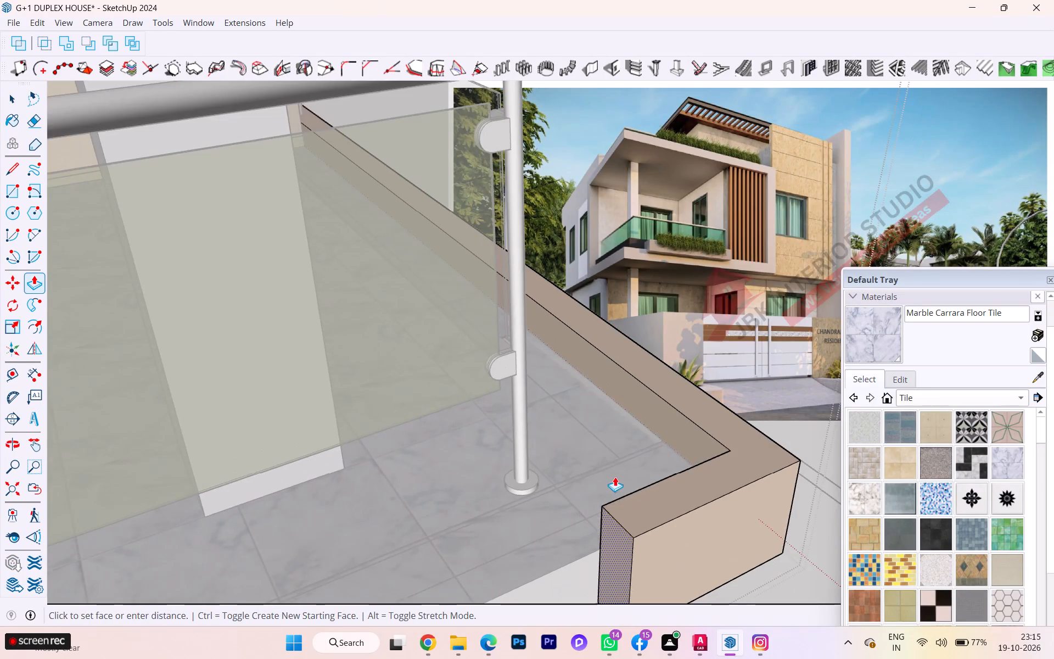
scroll(618, 472, "down", 3)
scroll(618, 472, "up", 2)
scroll(618, 472, "down", 2)
scroll(649, 457, "up", 2)
scroll(649, 457, "down", 13)
scroll(662, 454, "up", 2)
scroll(673, 447, "down", 2)
scroll(673, 447, "up", 3)
scroll(673, 447, "down", 2)
scroll(673, 447, "up", 2)
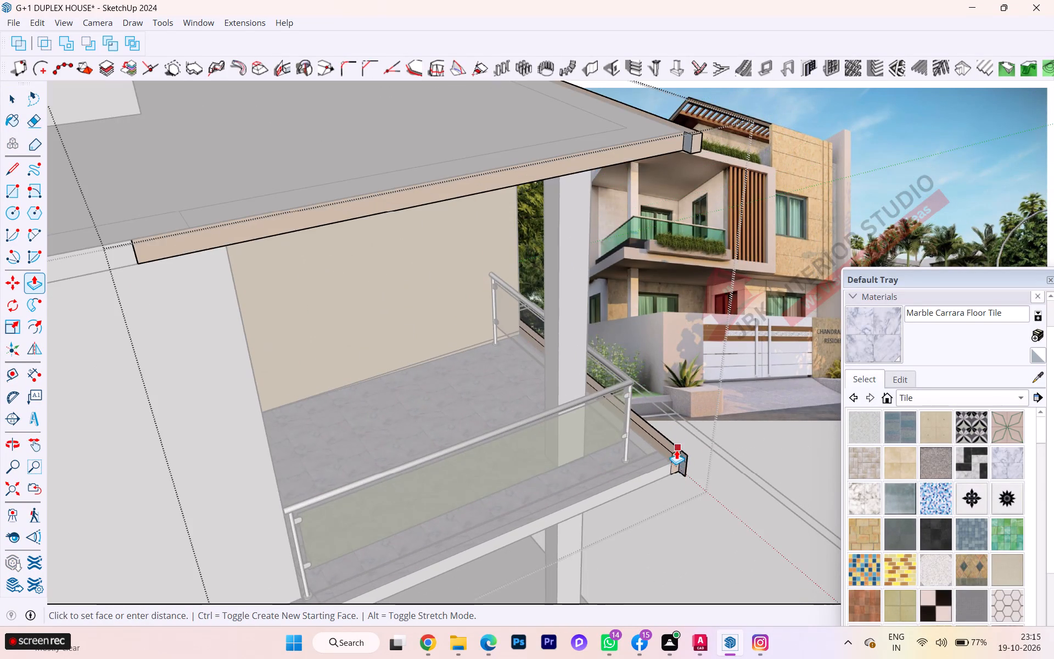
scroll(672, 454, "down", 1)
scroll(672, 455, "up", 1)
scroll(671, 455, "down", 5)
scroll(485, 525, "up", 3)
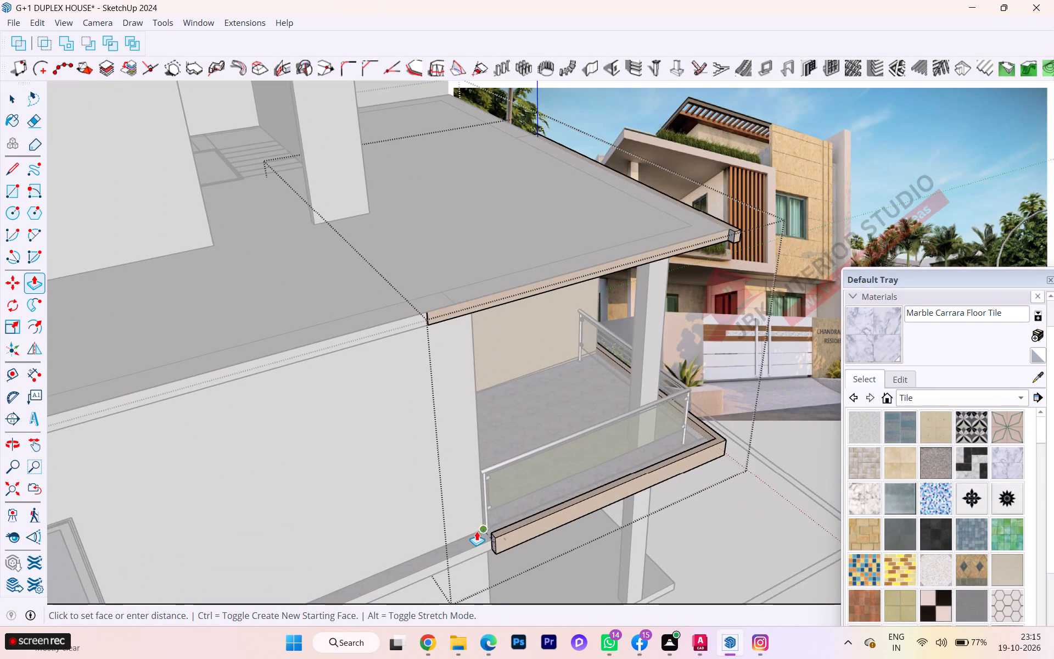
scroll(476, 531, "up", 2)
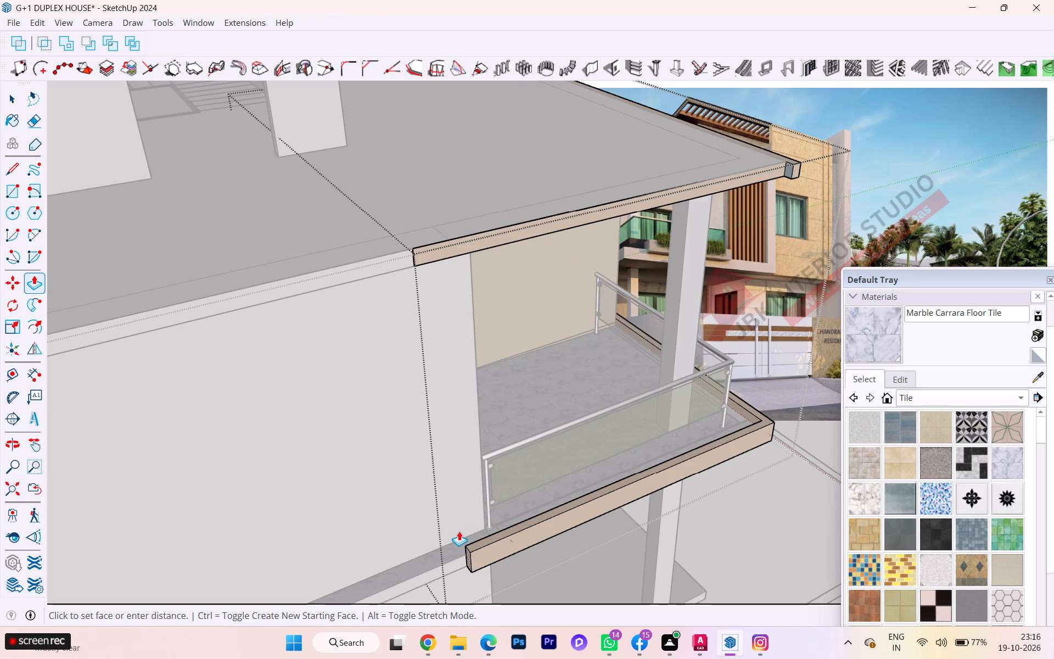
left_click(459, 531)
key("space")
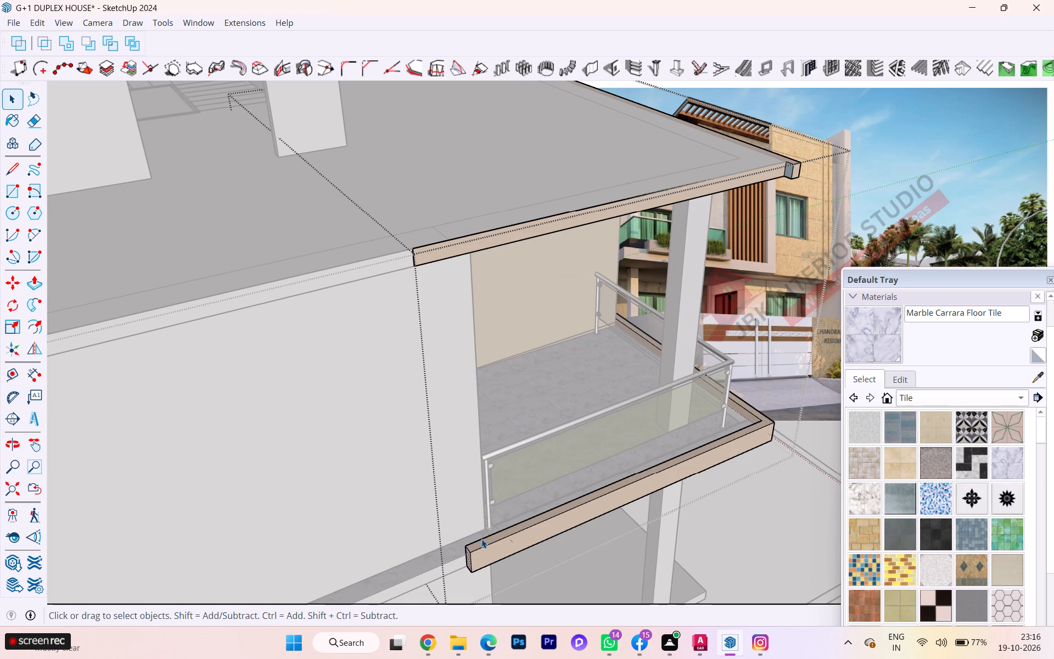
scroll(480, 541, "up", 2)
scroll(529, 533, "down", 9)
left_click(781, 468)
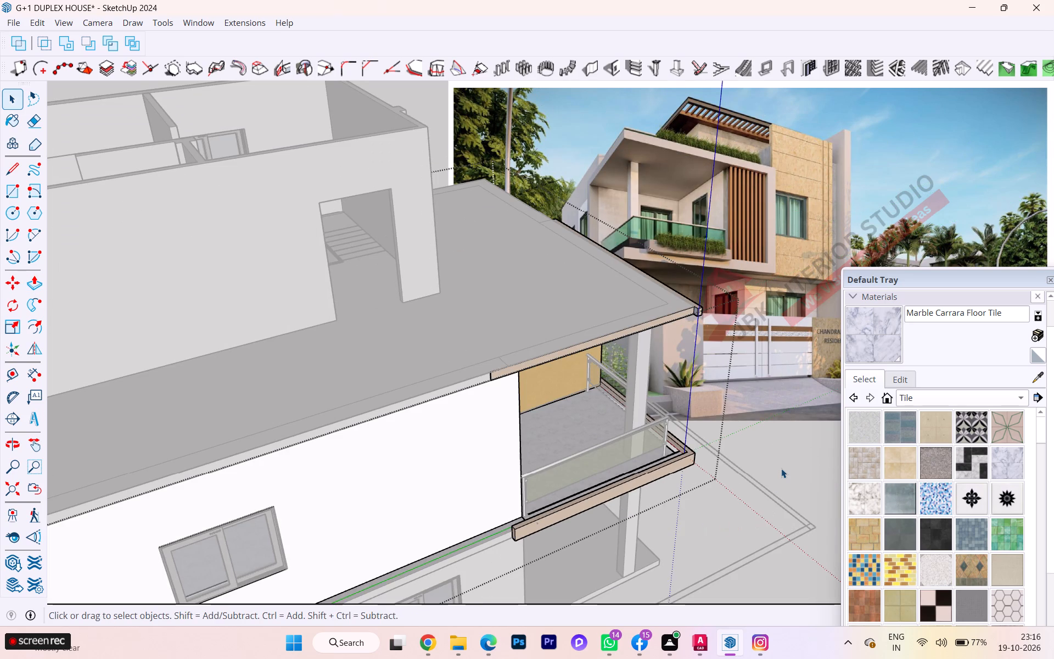
Reopen the beige band frame and draw a line across the side beam's top face, 6 from its wall end.
scroll(520, 525, "up", 5)
scroll(514, 529, "down", 1)
middle_click_drag(514, 529, 603, 542)
scroll(603, 542, "up", 8)
scroll(604, 543, "down", 1)
scroll(604, 543, "up", 3)
middle_click_drag(607, 539, 684, 526)
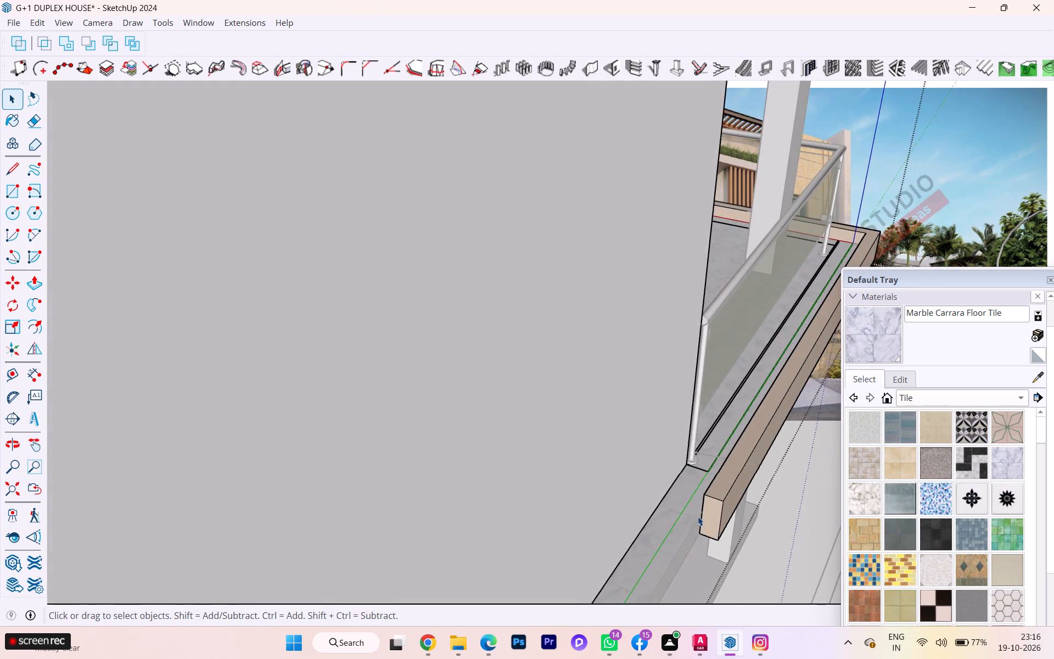
scroll(704, 511, "up", 11)
scroll(692, 497, "down", 1)
middle_click(692, 497)
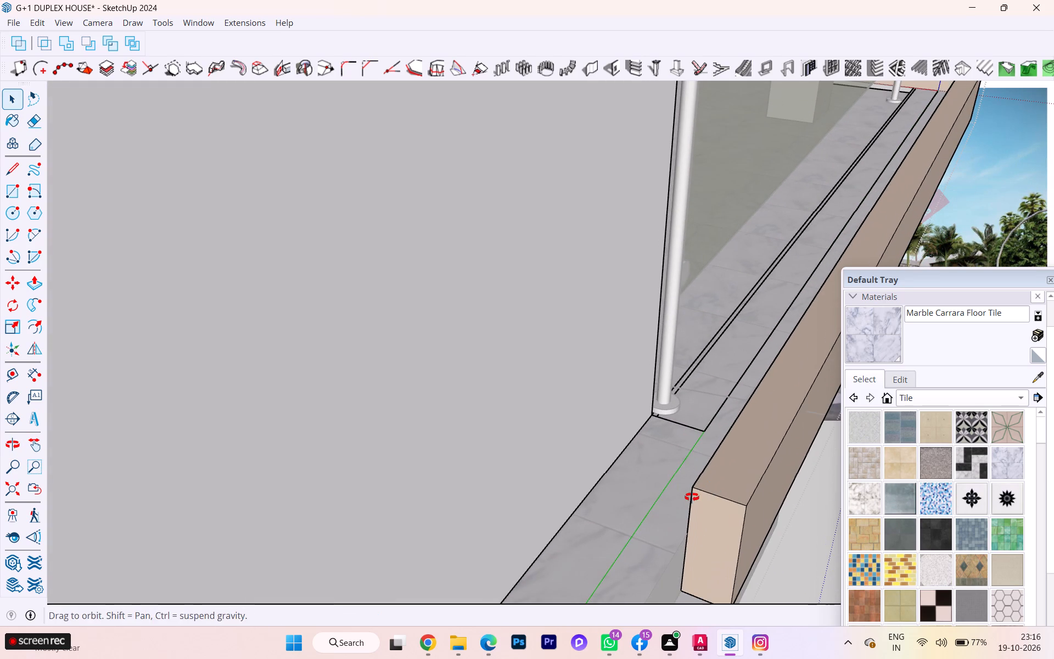
left_click(707, 512)
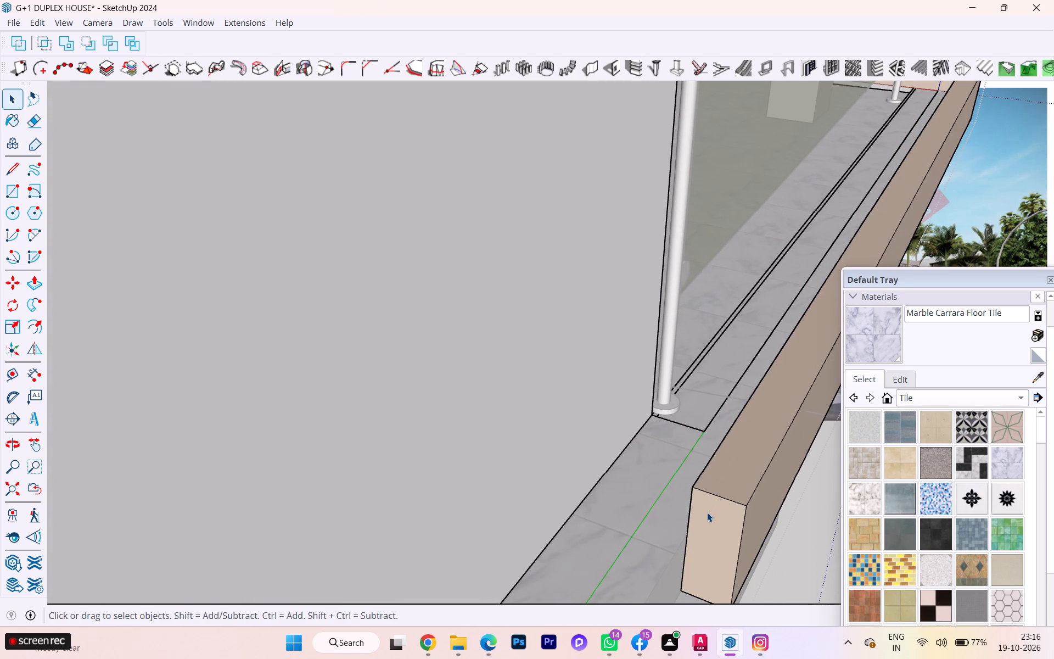
double_click(707, 512)
left_click(707, 512)
middle_click_drag(726, 512, 723, 512)
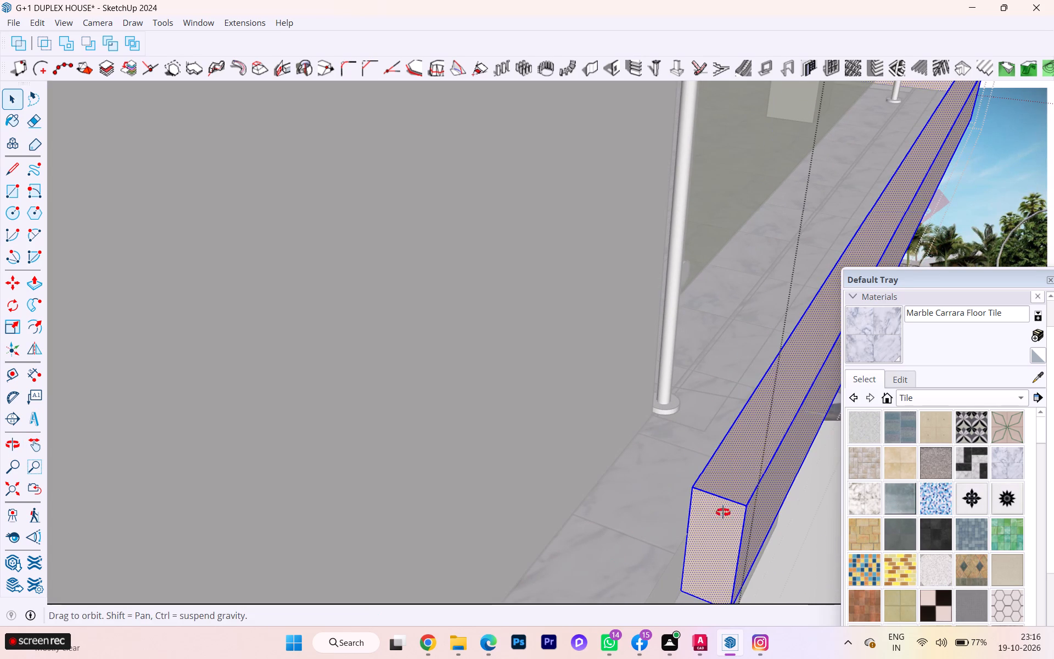
middle_click_drag(723, 512, 621, 520)
double_click(642, 487)
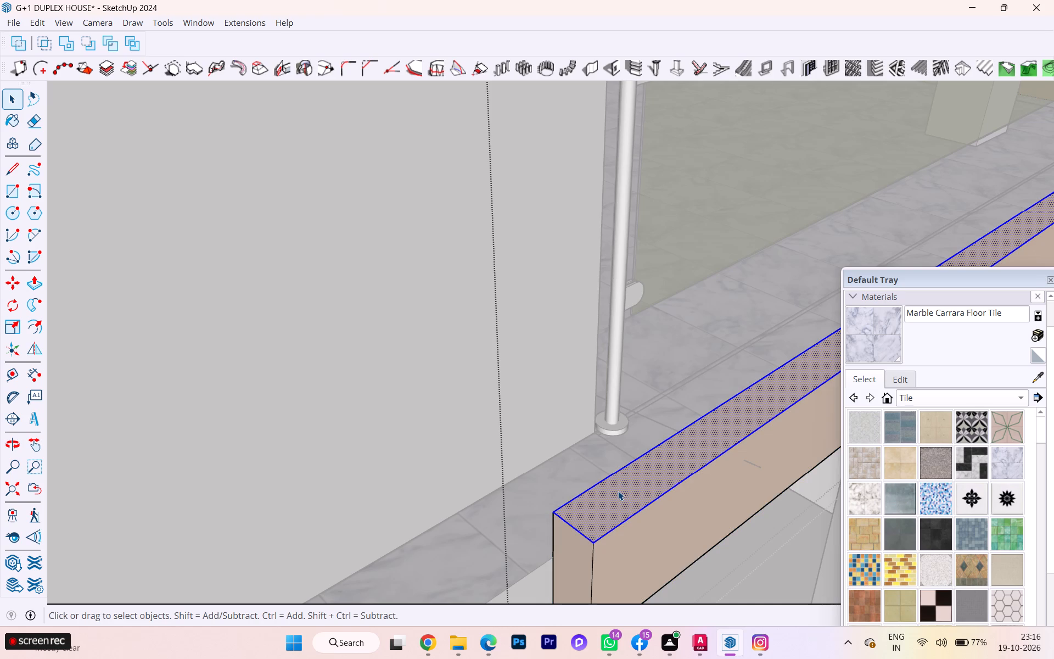
left_click(618, 491)
middle_click_drag(624, 493, 500, 530)
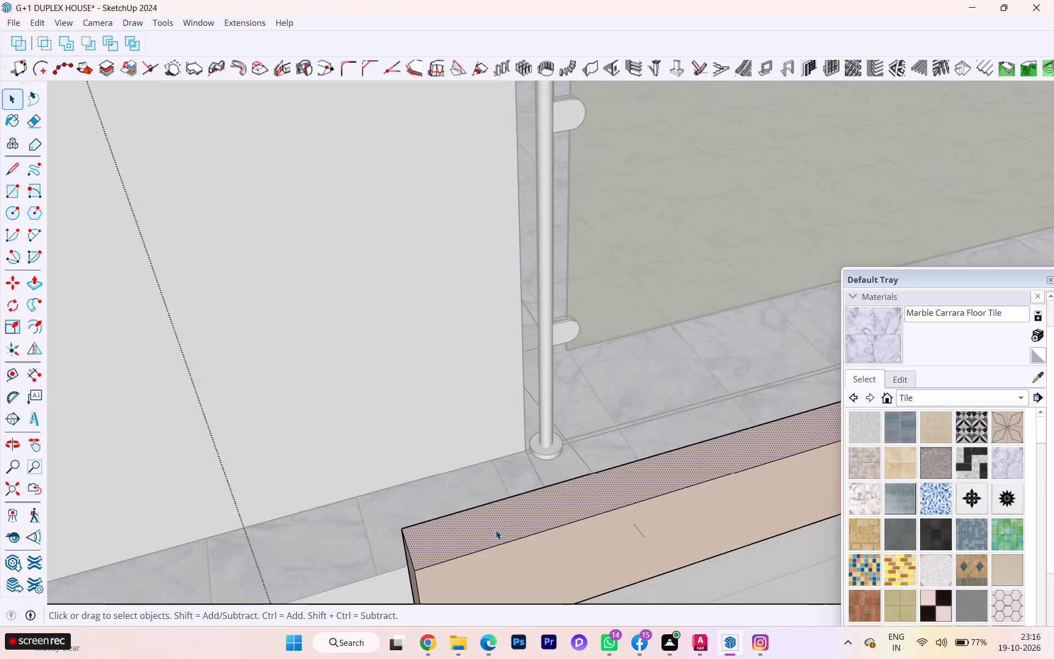
key("l")
left_click(414, 566)
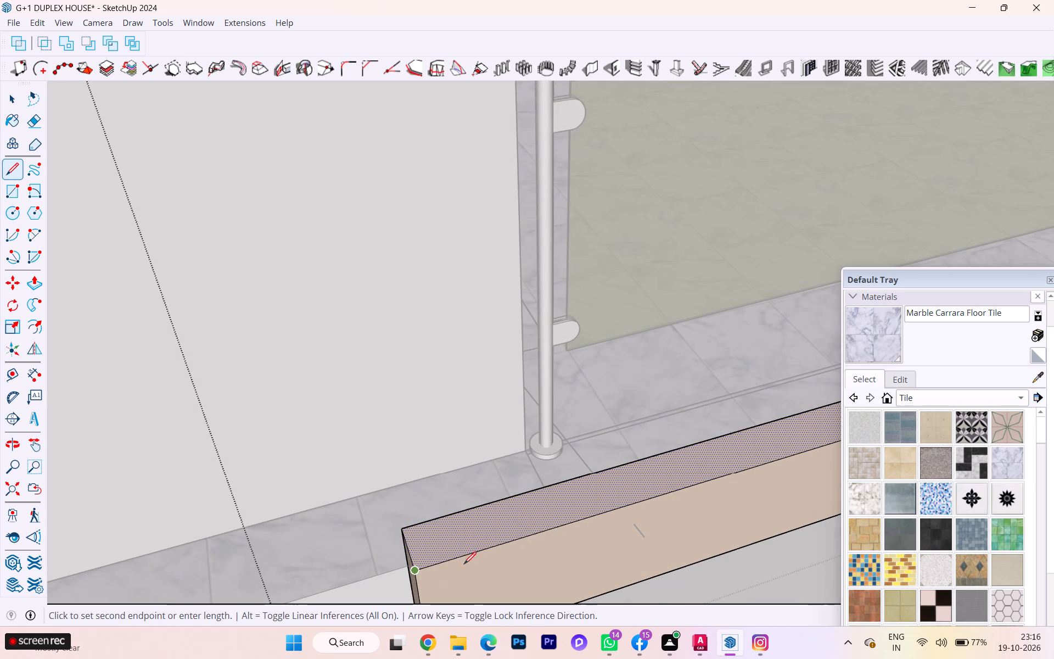
key("6")
key("Return")
left_click(495, 547)
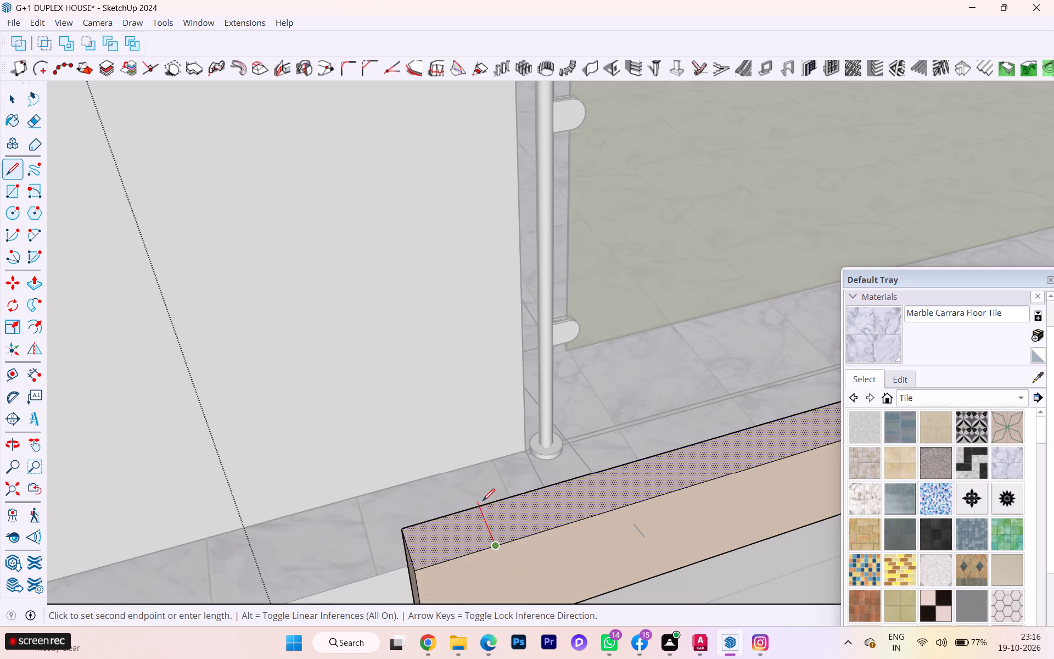
left_click(483, 501)
Push/Pull the marked-off end section upward to the top beam's upper edge, forming the frame's side post.
key("space")
left_click(466, 527)
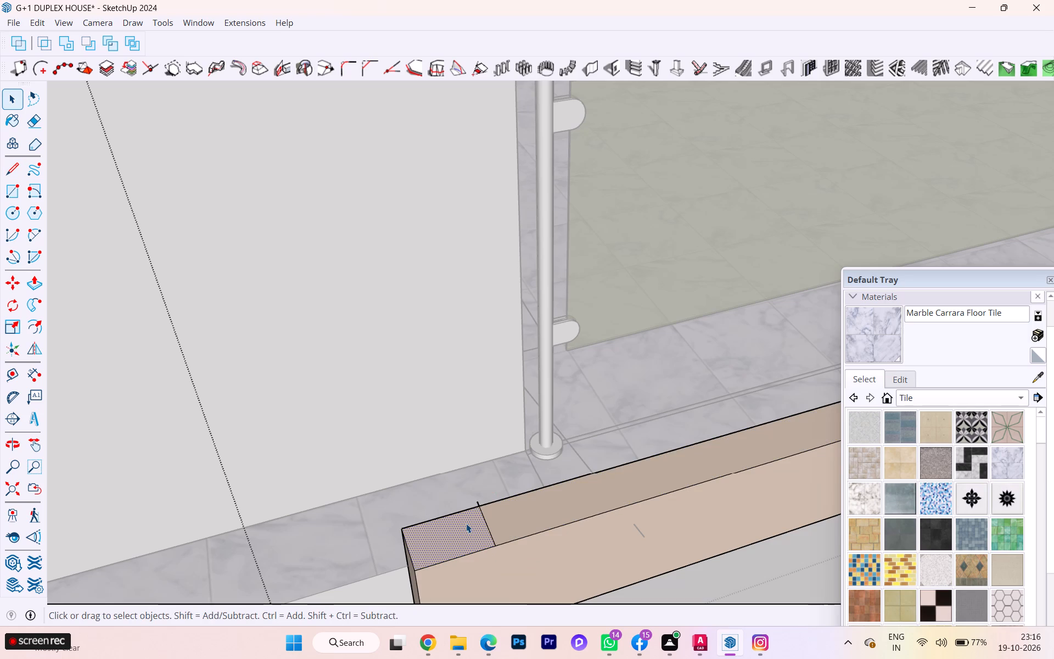
key("p")
left_click(466, 523)
scroll(386, 320, "up", 1)
scroll(385, 321, "down", 3)
scroll(384, 322, "up", 4)
scroll(382, 323, "down", 2)
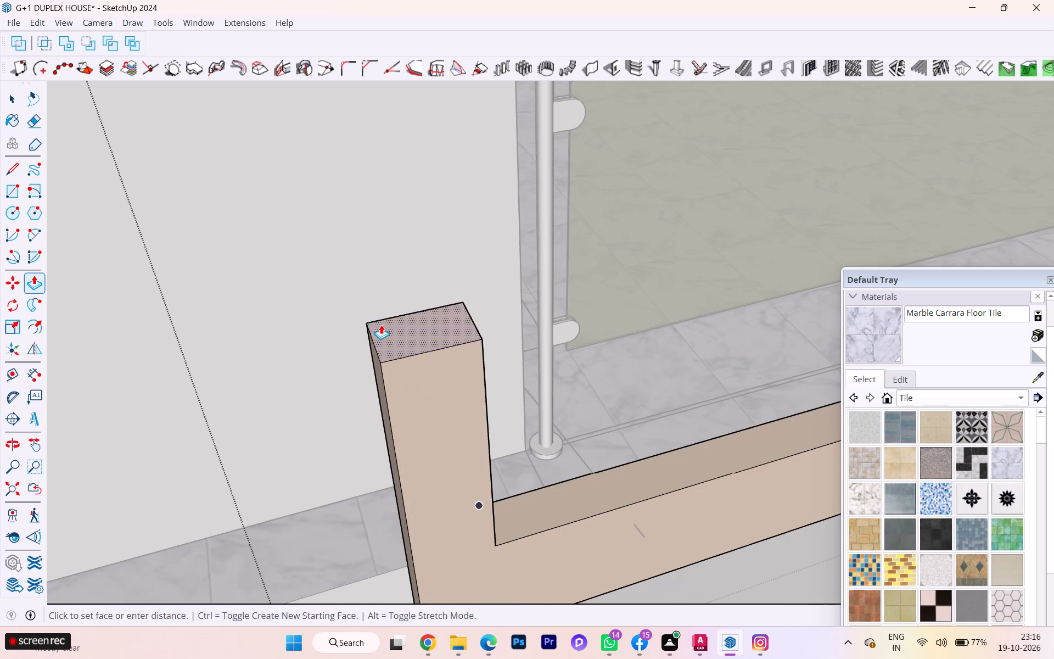
scroll(381, 325, "down", 6)
scroll(374, 345, "up", 3)
scroll(374, 345, "down", 3)
scroll(371, 351, "up", 1)
scroll(371, 351, "down", 1)
scroll(371, 351, "up", 2)
scroll(371, 354, "down", 7)
scroll(371, 354, "up", 1)
scroll(371, 354, "down", 8)
scroll(370, 358, "up", 2)
scroll(369, 360, "down", 2)
scroll(369, 360, "up", 3)
scroll(369, 360, "down", 9)
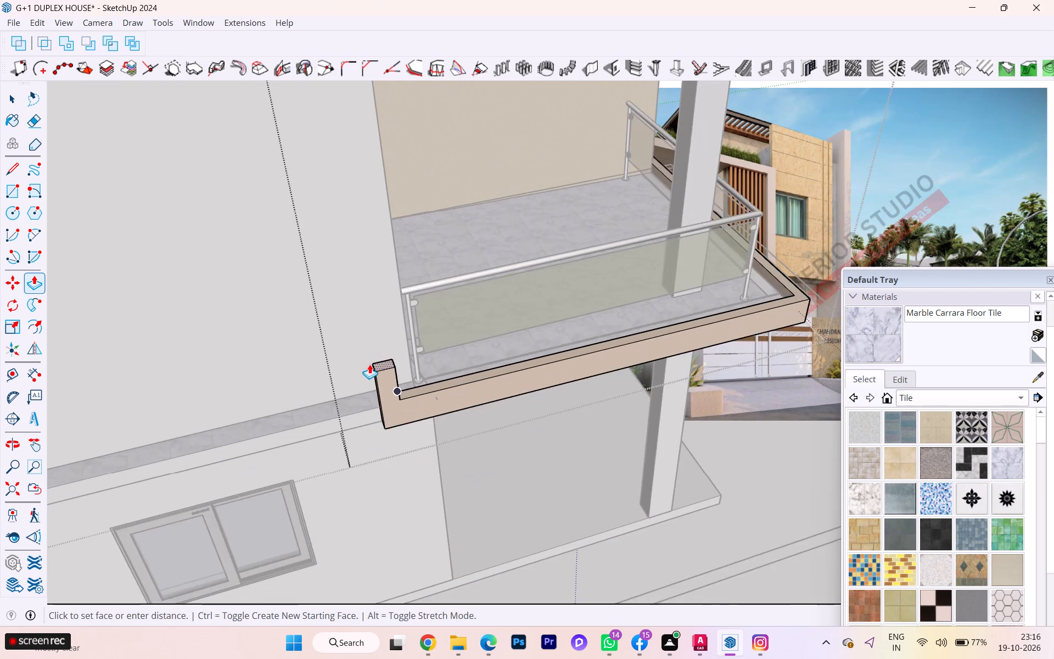
scroll(369, 364, "down", 7)
scroll(368, 366, "up", 1)
scroll(368, 366, "down", 2)
scroll(350, 214, "up", 3)
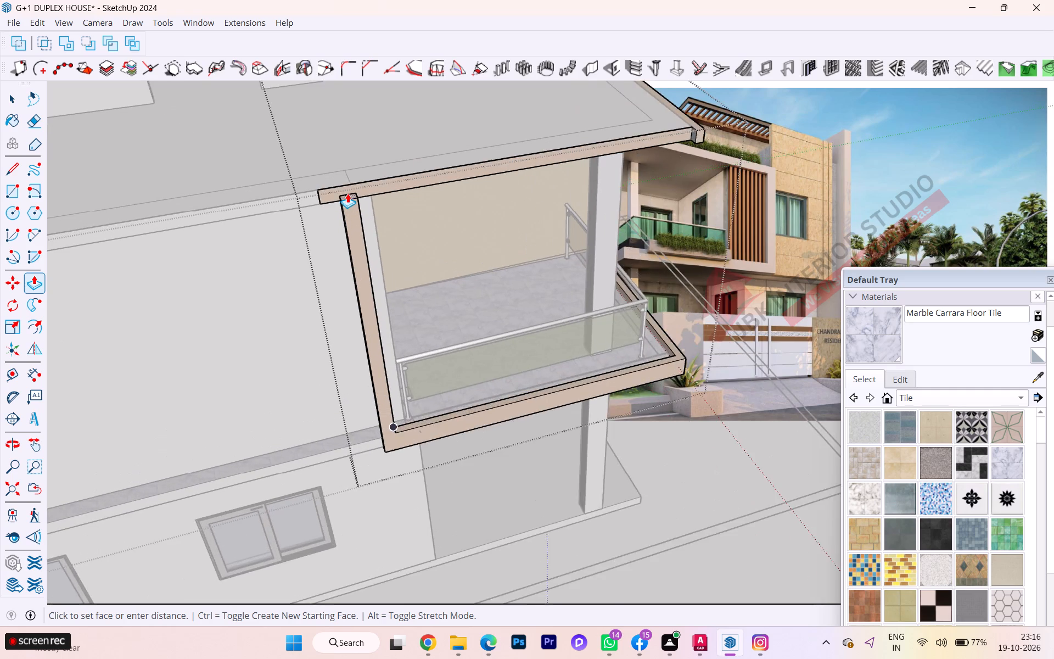
scroll(347, 193, "up", 9)
scroll(345, 195, "down", 1)
scroll(345, 195, "up", 4)
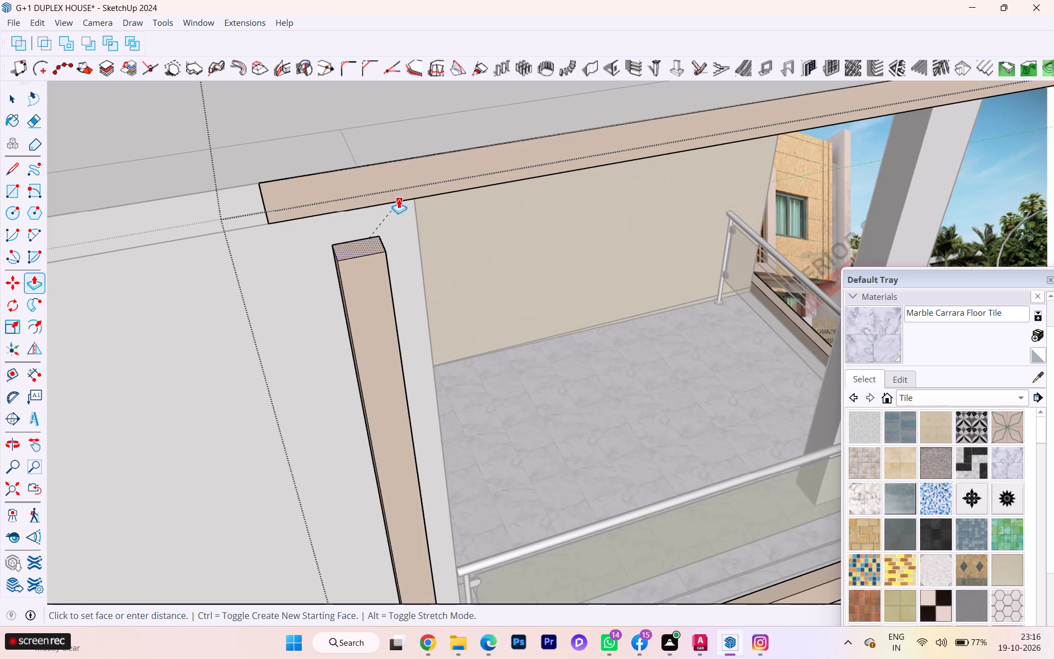
left_click(386, 159)
Push/Pull the side post's wall-facing back face inward until it meets the side wall and top beam.
scroll(417, 204, "down", 1)
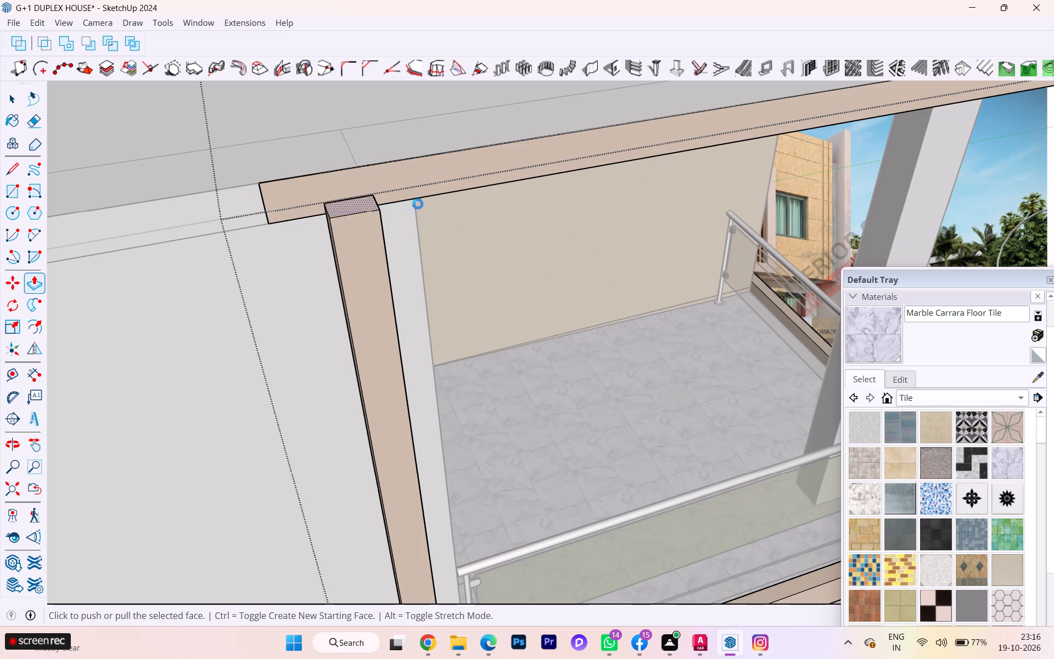
middle_click_drag(418, 204, 156, 254)
scroll(332, 239, "down", 1)
scroll(332, 239, "up", 1)
scroll(335, 241, "down", 4)
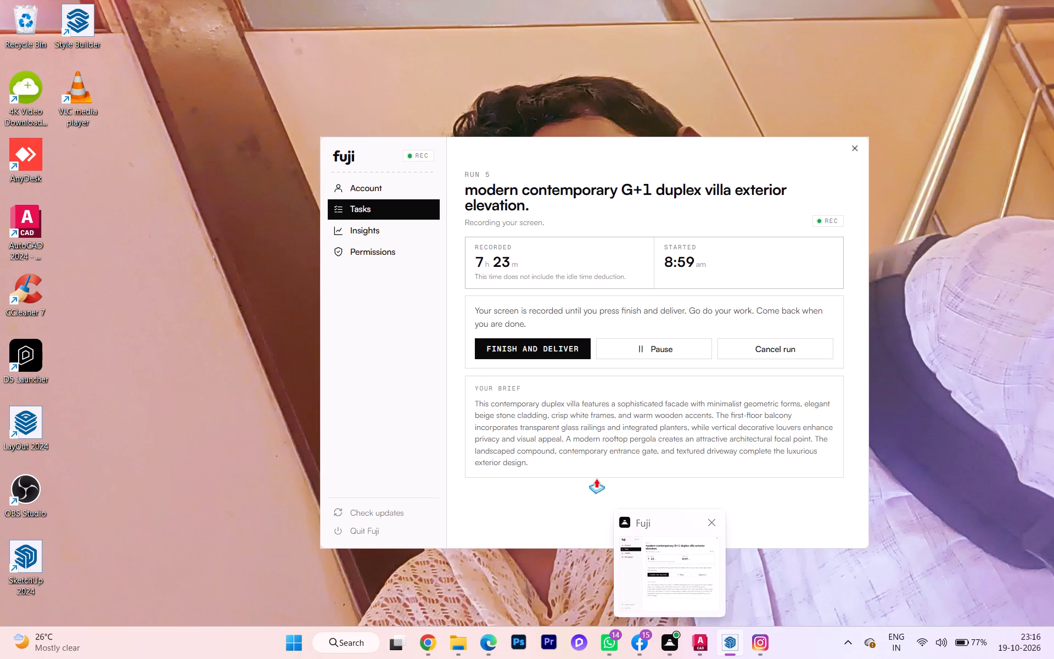
scroll(483, 378, "down", 5)
scroll(483, 378, "up", 2)
scroll(484, 378, "down", 6)
scroll(548, 394, "up", 1)
scroll(548, 394, "down", 1)
middle_click_drag(508, 399, 152, 431)
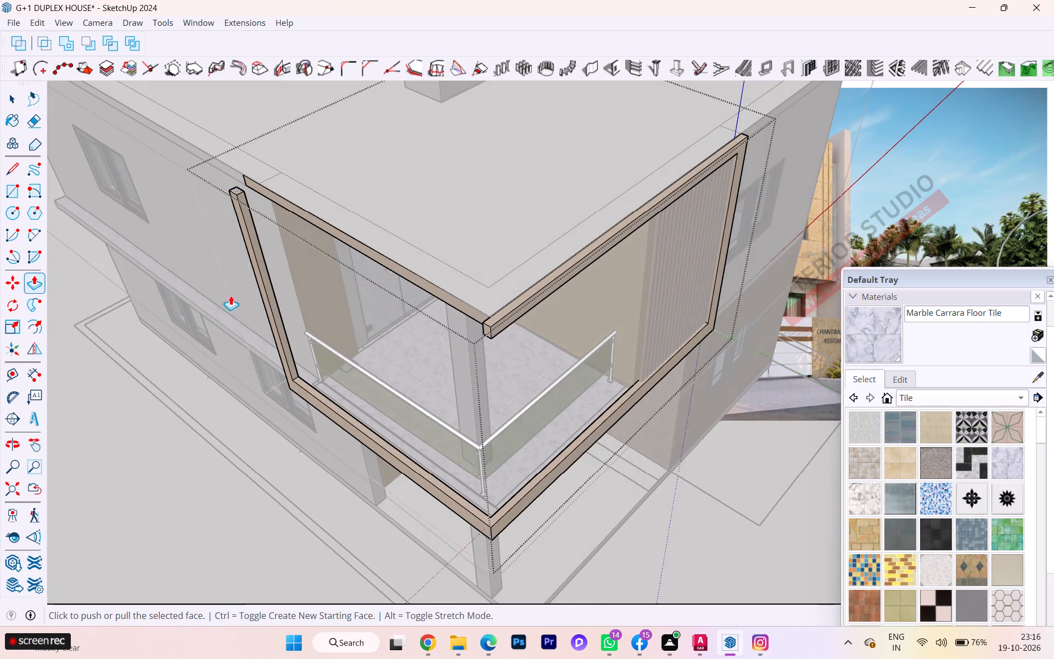
scroll(255, 199, "up", 7)
scroll(253, 250, "up", 5)
middle_click_drag(274, 292, 229, 299)
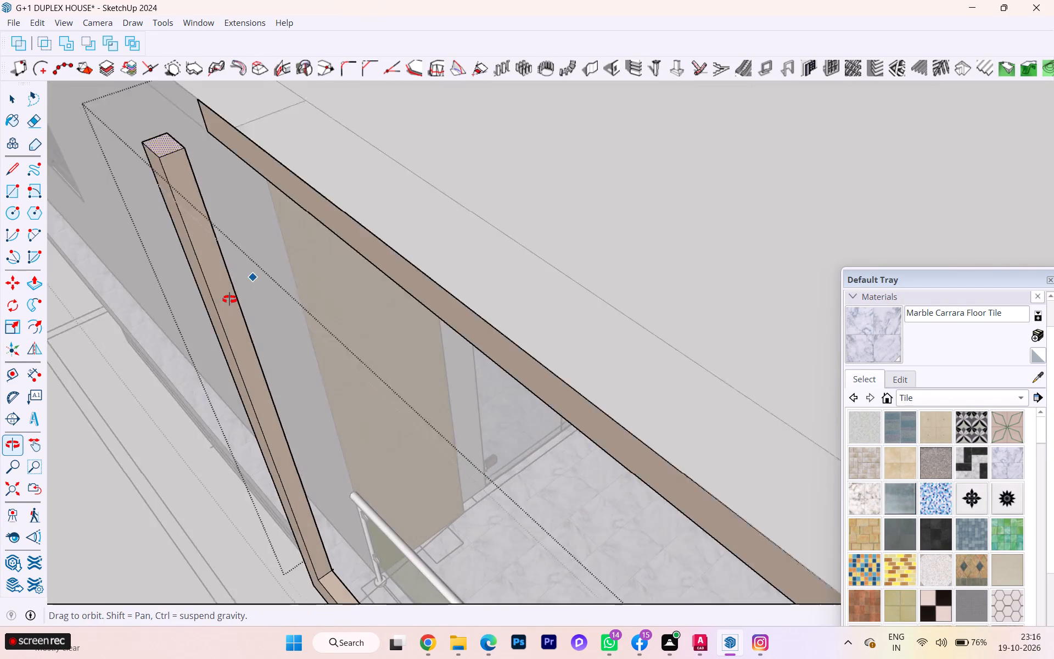
middle_click_drag(229, 299, 130, 312)
scroll(178, 222, "up", 3)
middle_click_drag(179, 212, 141, 253)
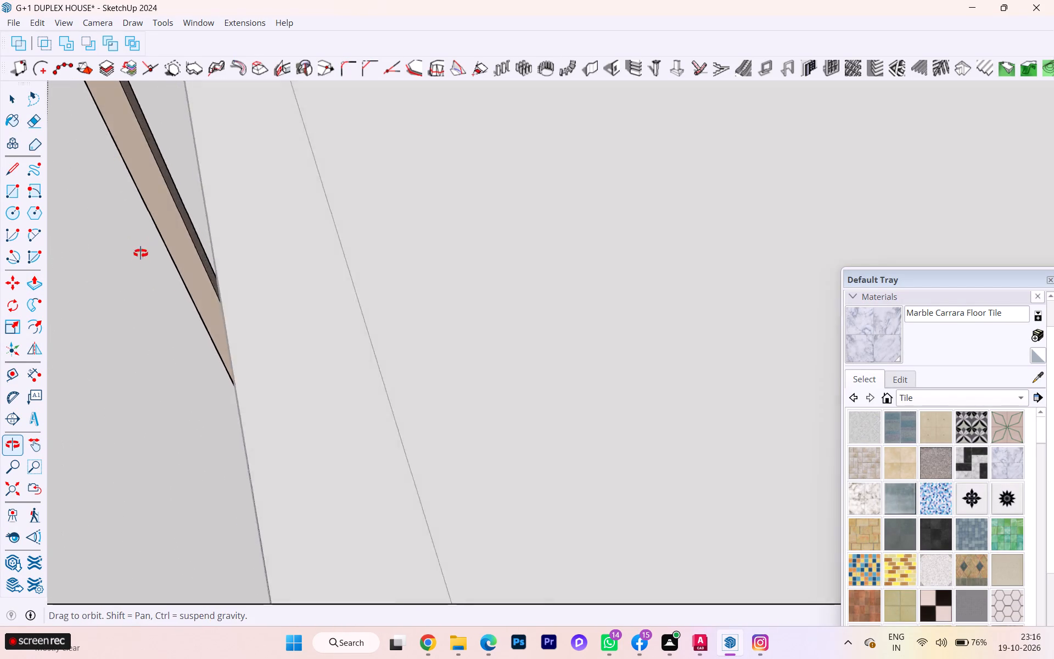
middle_click_drag(141, 253, 141, 270)
scroll(170, 177, "up", 6)
key("space")
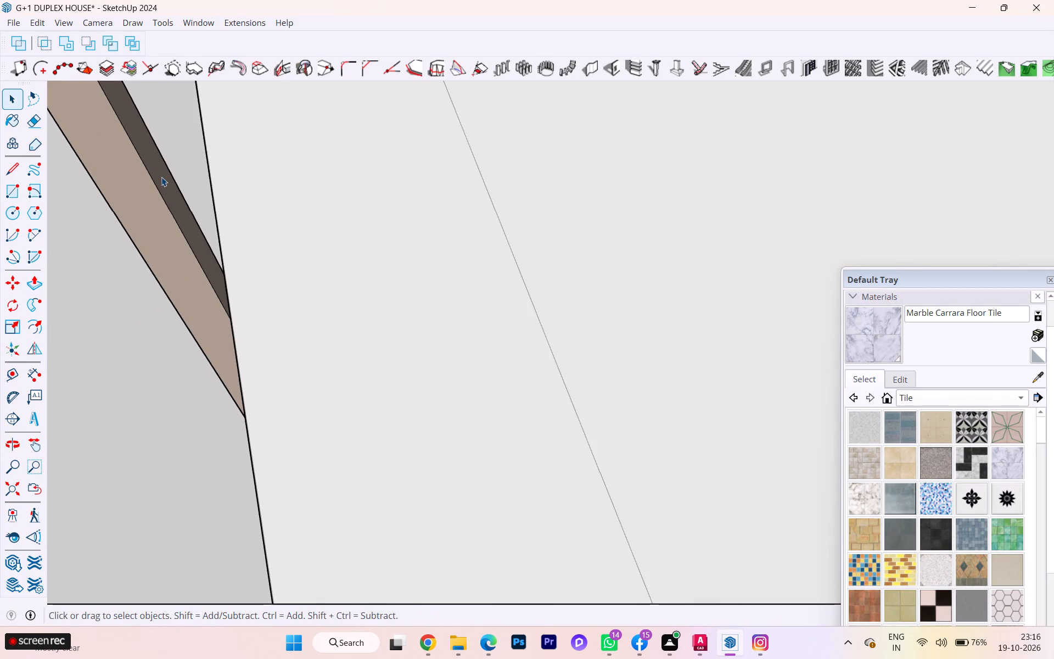
left_click(161, 177)
key("p")
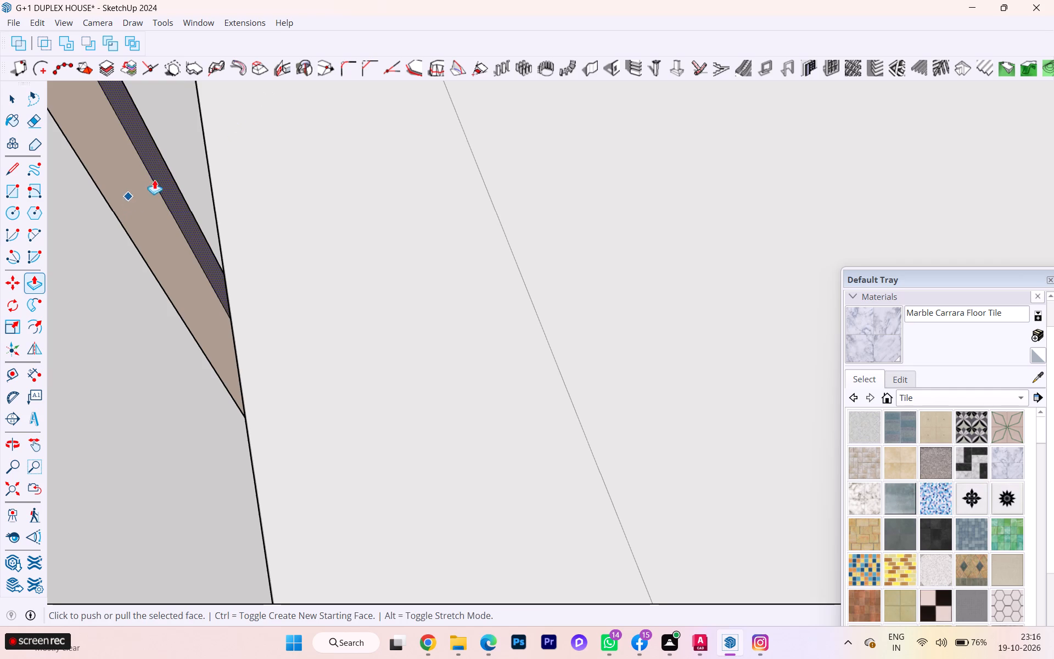
left_click(168, 167)
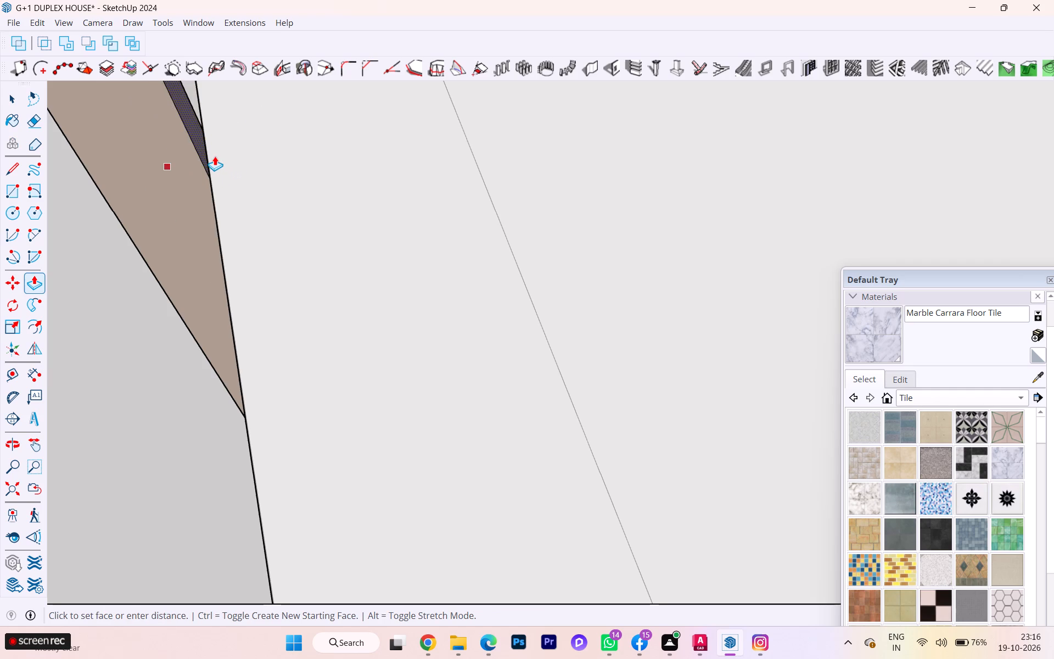
left_click(209, 141)
scroll(170, 239, "down", 3)
middle_click_drag(279, 220, 543, 139)
key("space")
Examine the band frame around the balcony from above and from the front corner.
scroll(284, 158, "down", 1)
scroll(284, 158, "up", 2)
scroll(284, 158, "down", 10)
scroll(246, 170, "up", 1)
scroll(246, 170, "down", 2)
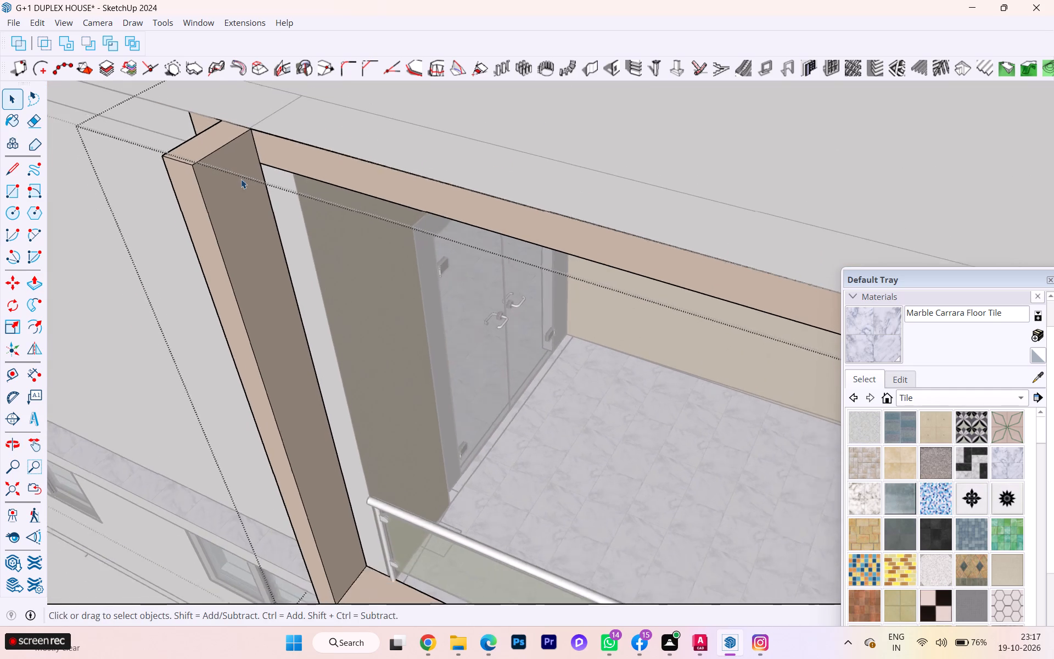
scroll(241, 179, "down", 8)
scroll(245, 233, "down", 2)
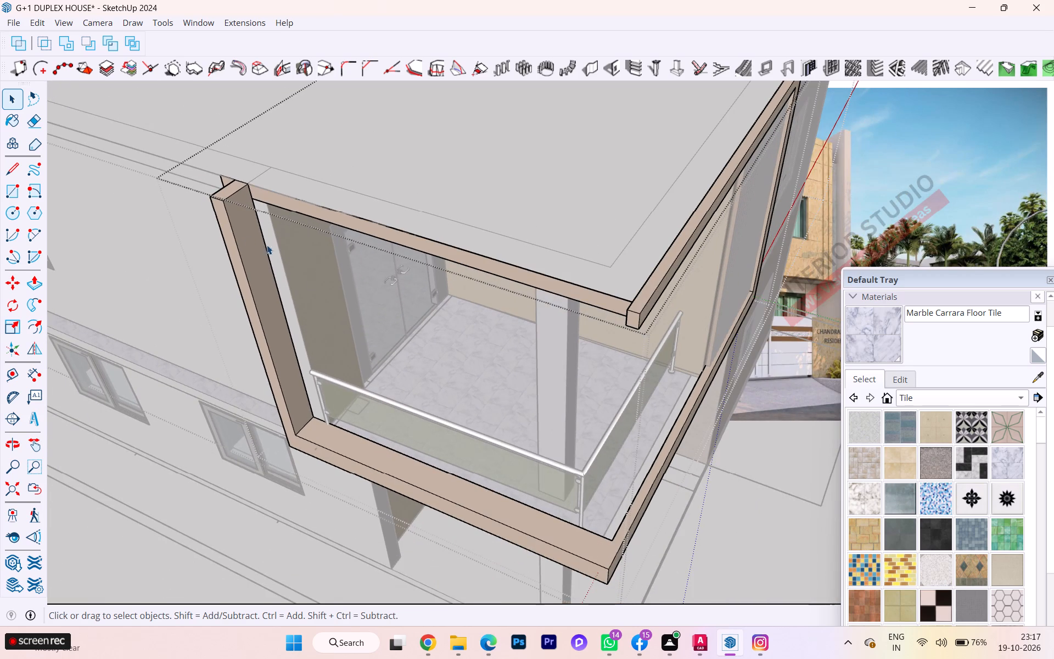
middle_click_drag(413, 360, 227, 184)
scroll(326, 265, "down", 1)
scroll(326, 265, "up", 1)
scroll(326, 265, "down", 2)
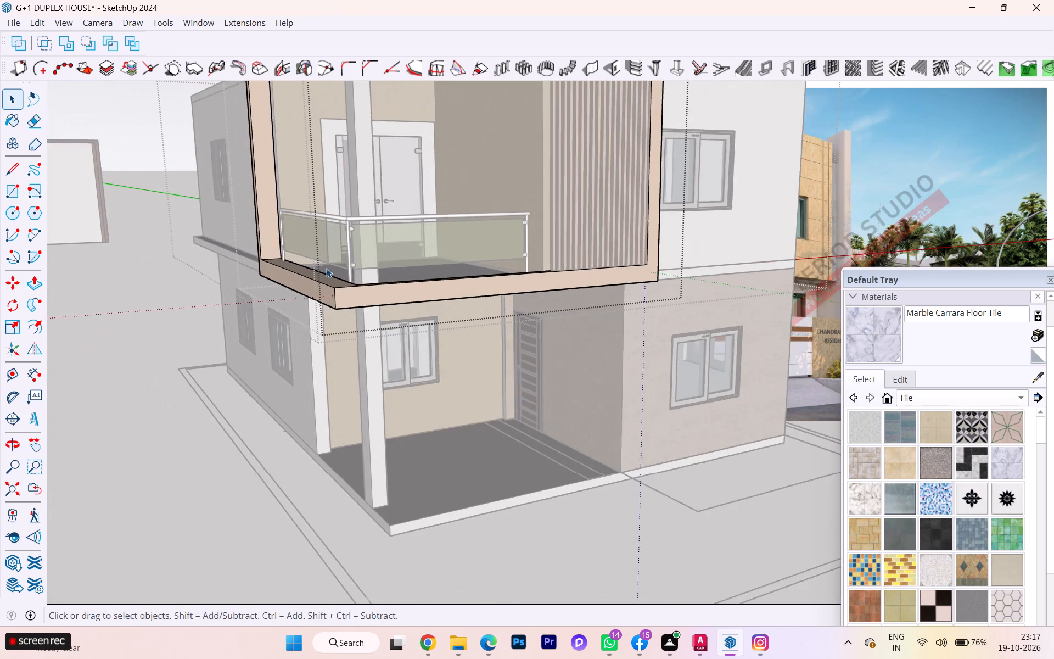
Examine the band frame's lower corner and side beam against the balcony floor and glass railing.
scroll(326, 268, "down", 8)
middle_click_drag(296, 299, 303, 319)
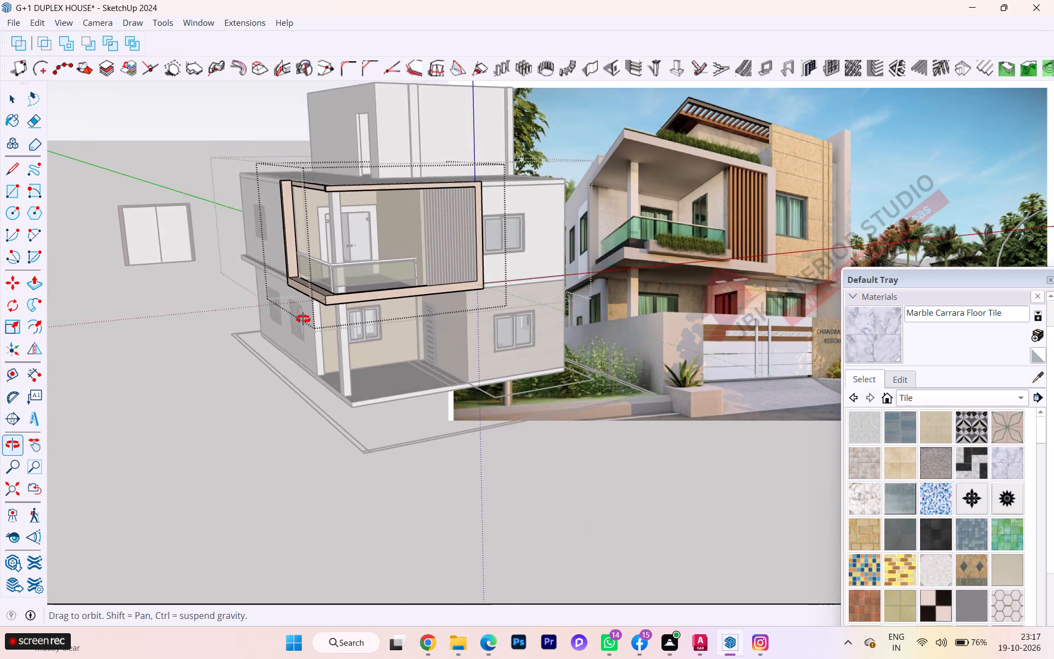
middle_click_drag(303, 319, 326, 411)
scroll(310, 331, "down", 1)
scroll(326, 412, "up", 2)
scroll(329, 403, "down", 1)
scroll(332, 399, "up", 5)
scroll(356, 362, "down", 2)
scroll(356, 362, "up", 3)
scroll(355, 350, "down", 2)
scroll(355, 353, "up", 8)
scroll(358, 362, "down", 2)
scroll(358, 362, "up", 1)
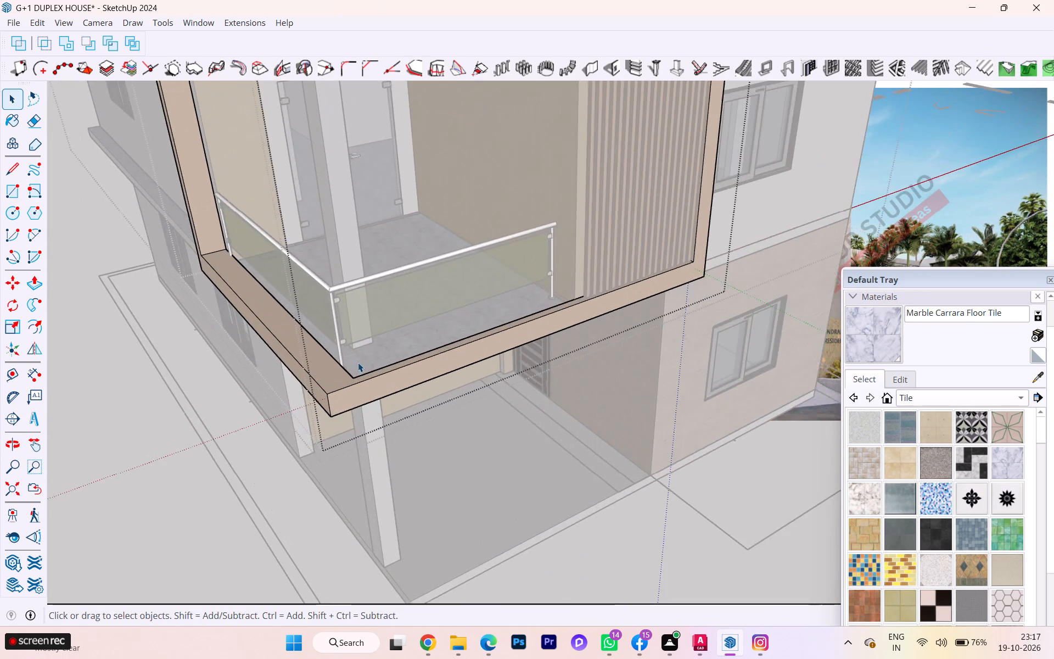
scroll(358, 362, "up", 1)
scroll(358, 362, "down", 2)
scroll(358, 362, "up", 2)
scroll(358, 362, "down", 1)
scroll(358, 362, "up", 8)
scroll(316, 376, "down", 2)
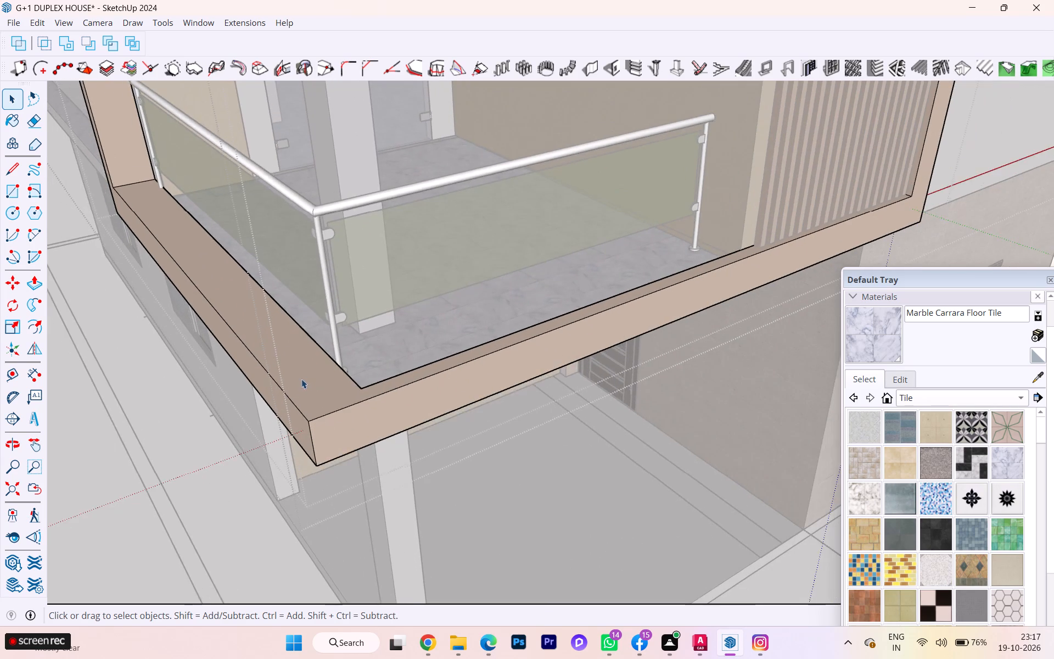
middle_click_drag(301, 379, 649, 414)
scroll(444, 378, "down", 1)
middle_click_drag(492, 383, 716, 399)
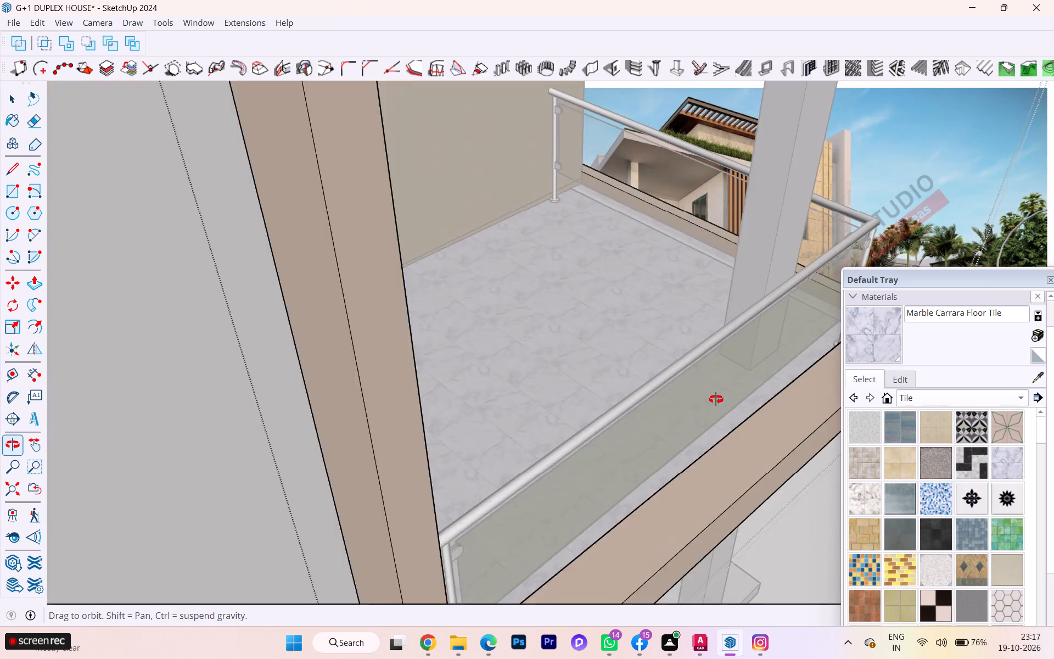
middle_click_drag(716, 399, 438, 379)
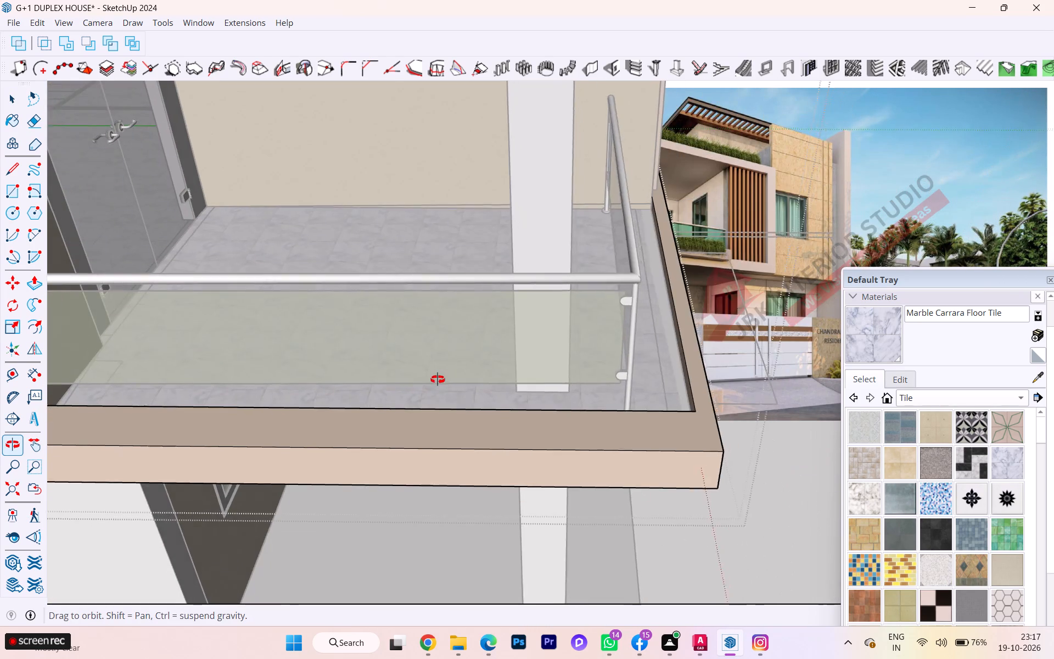
middle_click_drag(438, 379, 437, 379)
scroll(363, 392, "down", 3)
scroll(319, 343, "up", 3)
scroll(307, 333, "down", 2)
scroll(273, 301, "down", 4)
scroll(273, 301, "up", 1)
scroll(273, 301, "down", 9)
Close the open groups and examine the junction of the side post, top beam and roof slab.
left_click(524, 435)
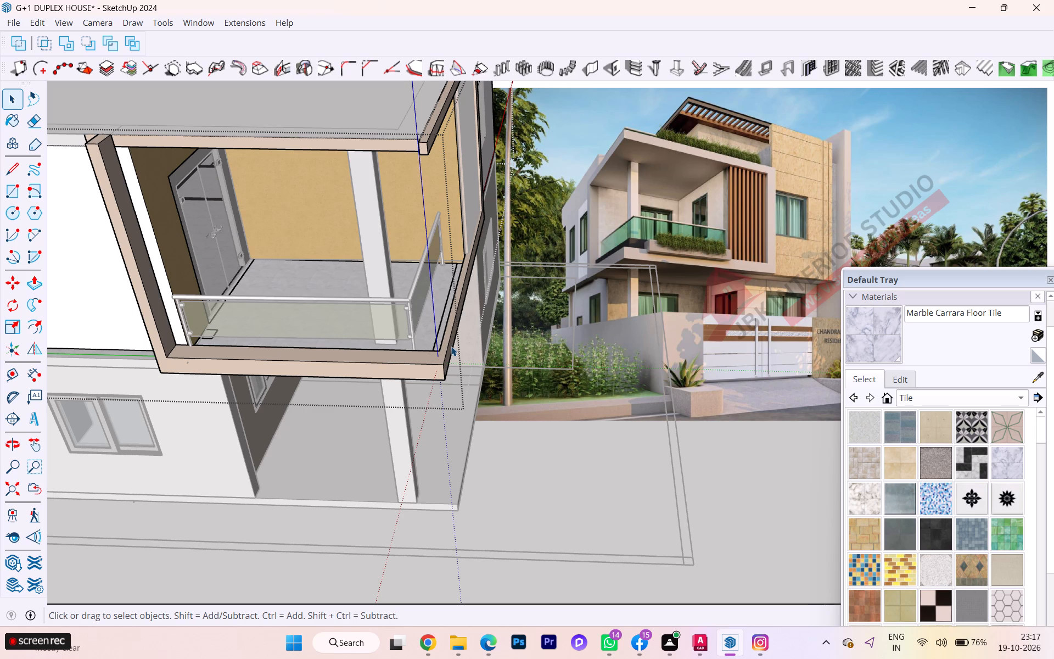
scroll(408, 335, "down", 2)
scroll(409, 336, "up", 1)
scroll(409, 336, "down", 1)
middle_click_drag(330, 344, 98, 346)
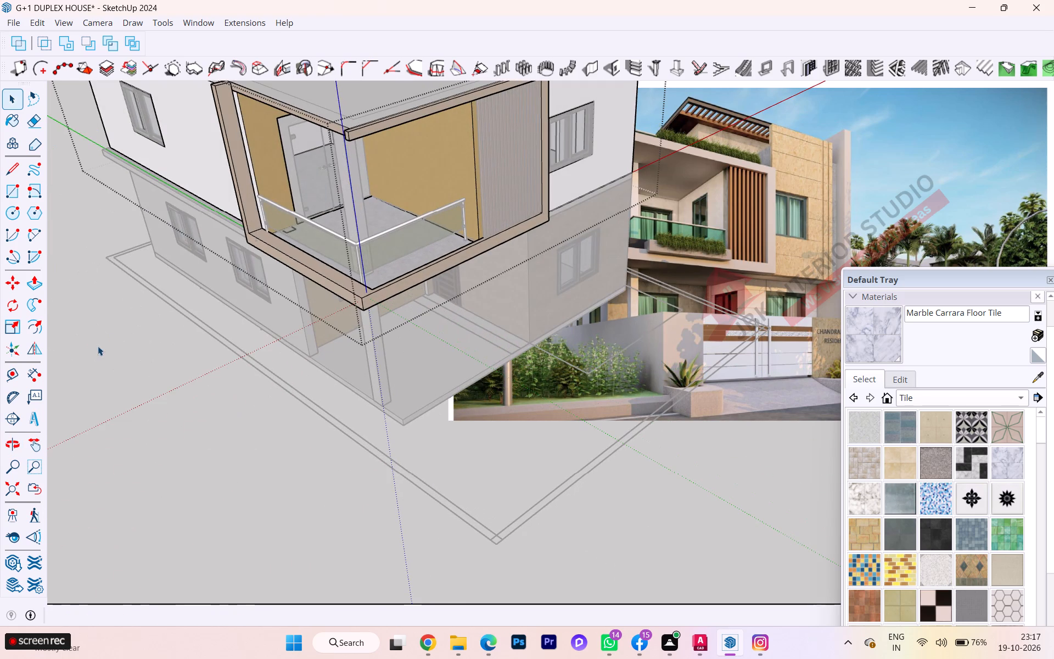
left_click(263, 388)
middle_click_drag(243, 301, 373, 288)
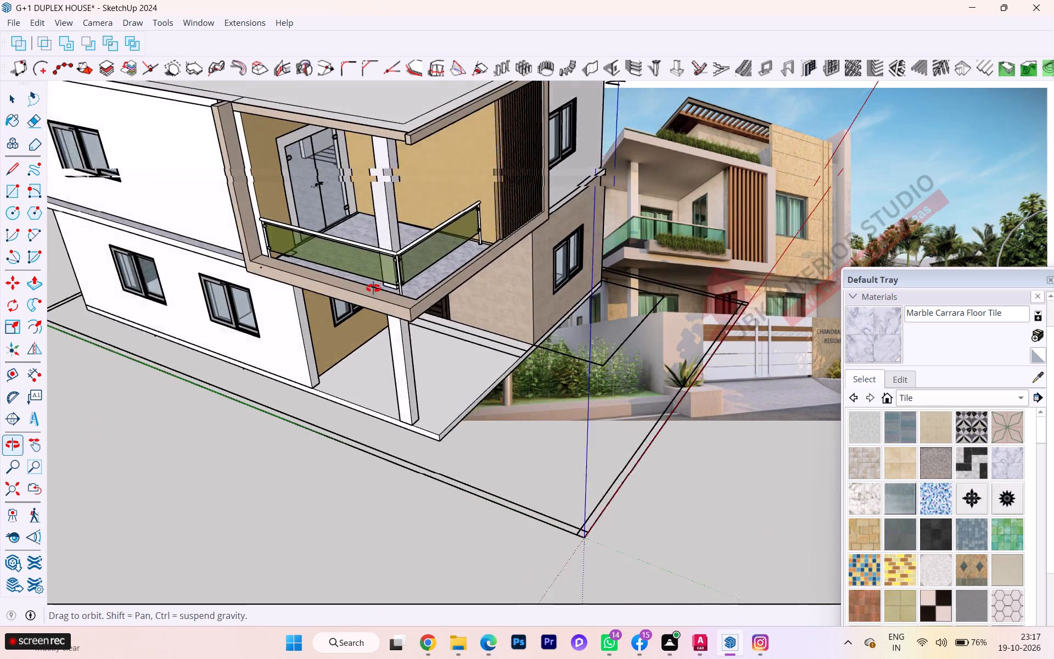
middle_click_drag(373, 288, 405, 287)
scroll(283, 177, "up", 3)
scroll(279, 174, "down", 1)
scroll(273, 166, "up", 3)
middle_click_drag(260, 133, 221, 246)
scroll(260, 133, "down", 1)
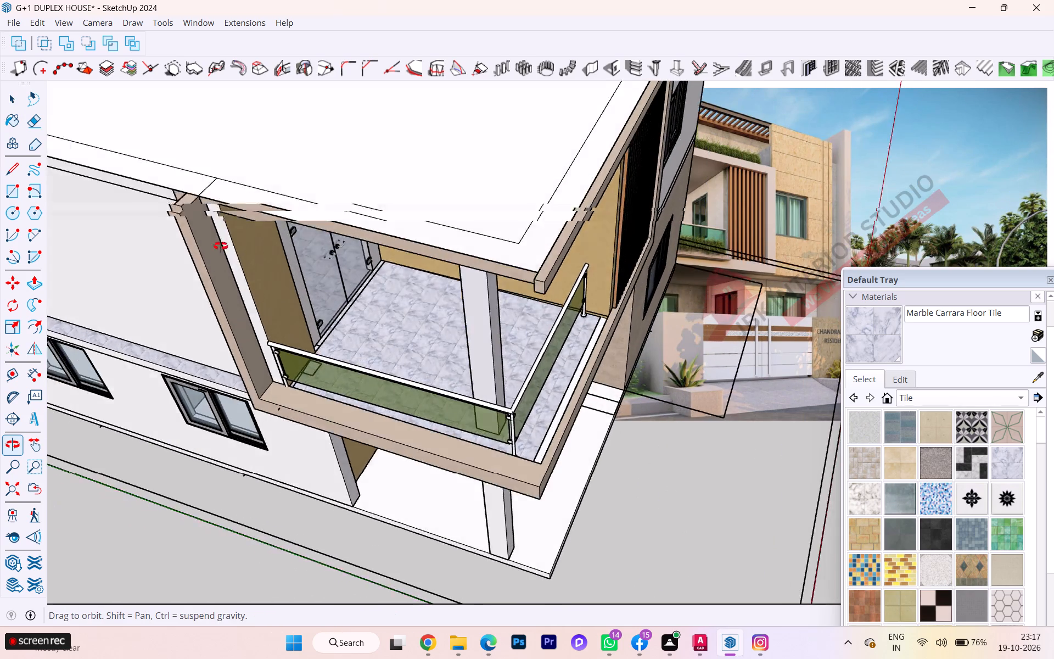
middle_click_drag(221, 246, 221, 258)
scroll(185, 209, "up", 9)
scroll(199, 249, "down", 1)
scroll(199, 249, "up", 1)
middle_click_drag(195, 243, 215, 224)
scroll(195, 242, "down", 1)
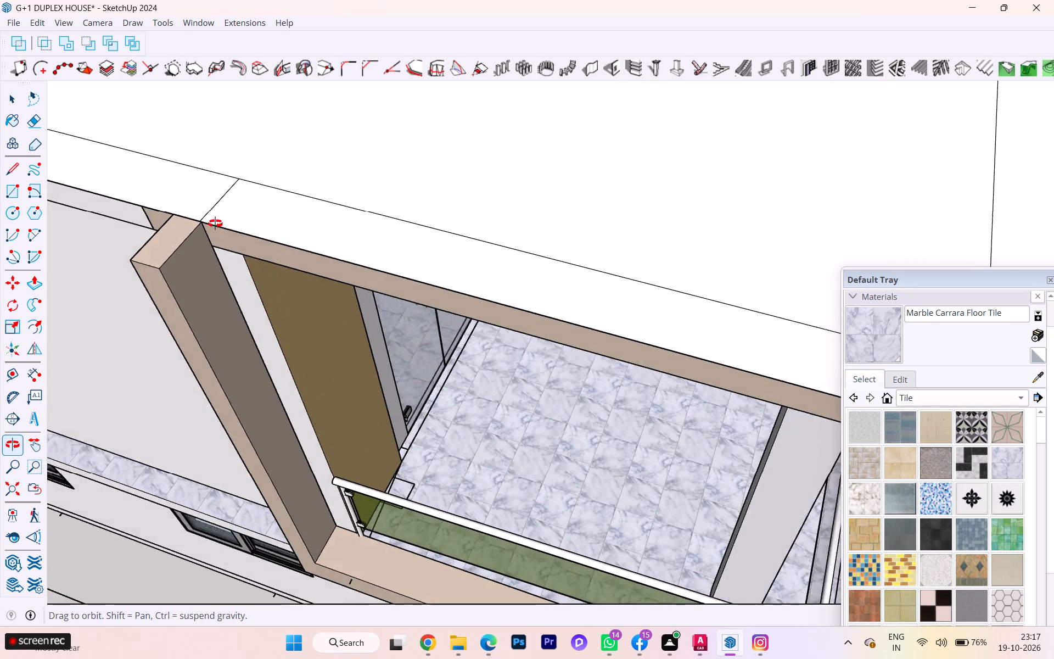
middle_click_drag(215, 224, 232, 215)
scroll(241, 207, "up", 5)
middle_click_drag(192, 222, 386, 203)
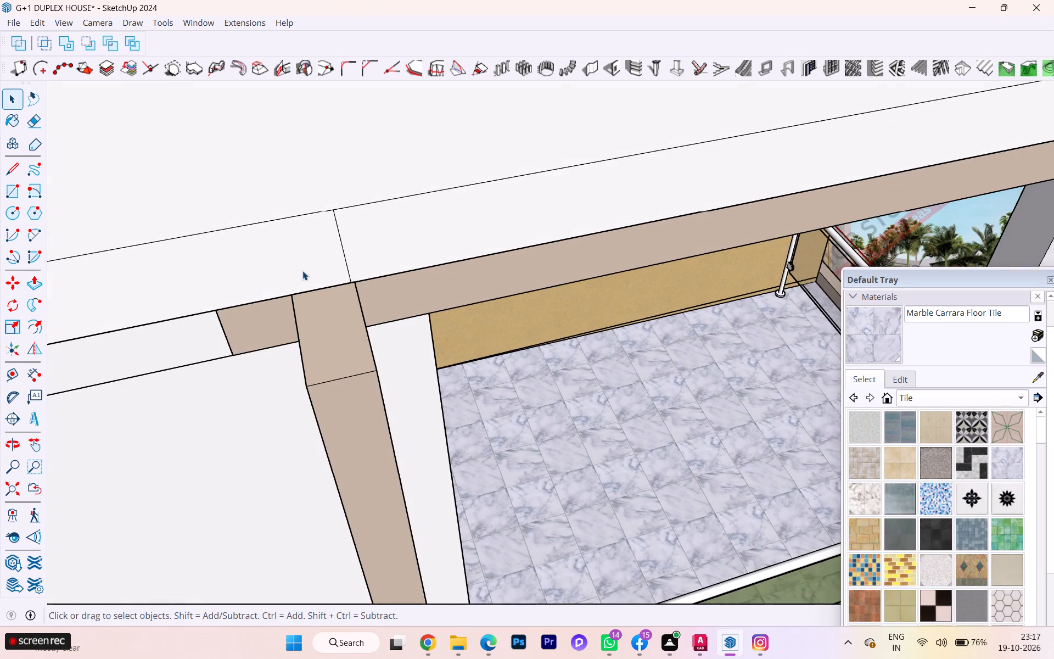
Open the upper-floor group and check the roof slab's edge face beside the band frame's side post.
left_click(218, 329)
double_click(222, 325)
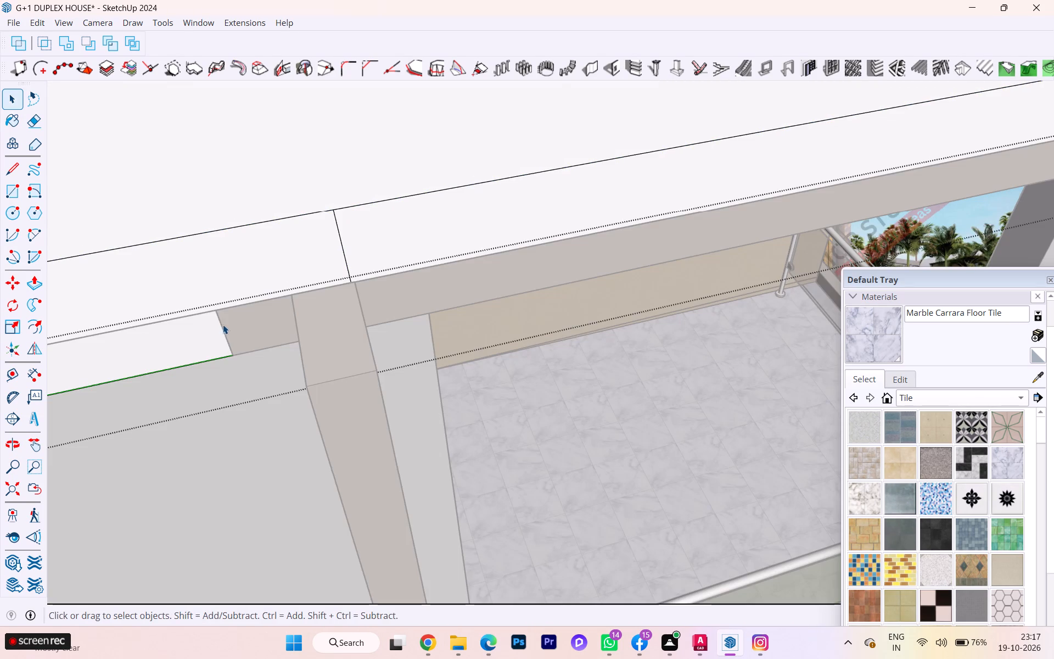
left_click(223, 328)
scroll(453, 288, "down", 5)
scroll(324, 231, "up", 4)
scroll(324, 231, "down", 3)
scroll(324, 231, "up", 1)
scroll(327, 241, "down", 6)
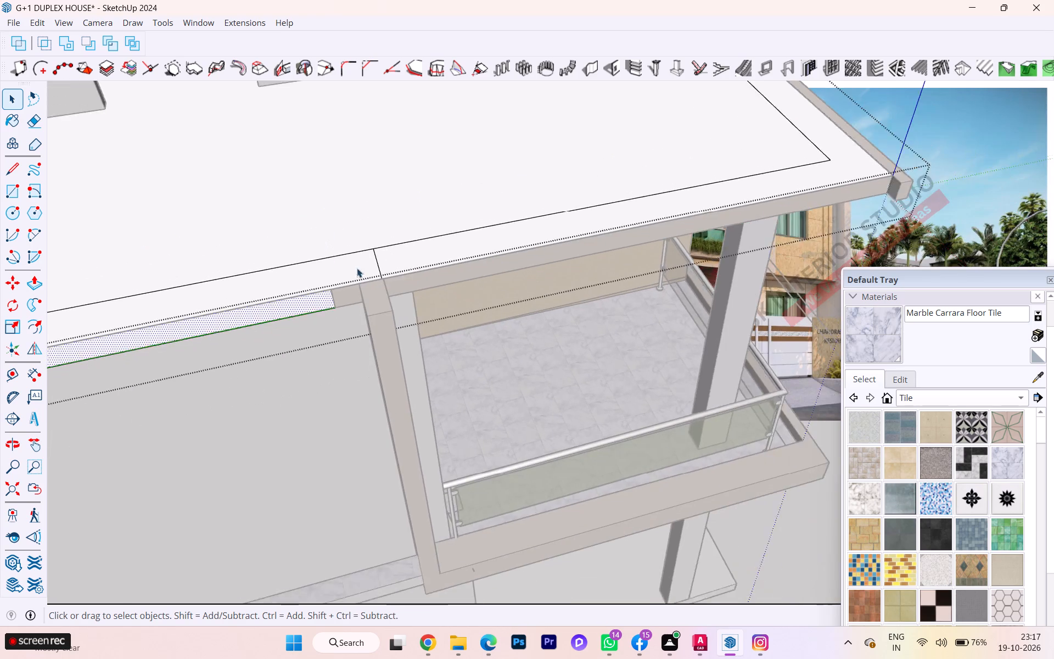
scroll(357, 268, "down", 3)
scroll(377, 273, "up", 2)
scroll(397, 286, "down", 1)
scroll(402, 289, "up", 1)
left_click(796, 476)
left_click(484, 270)
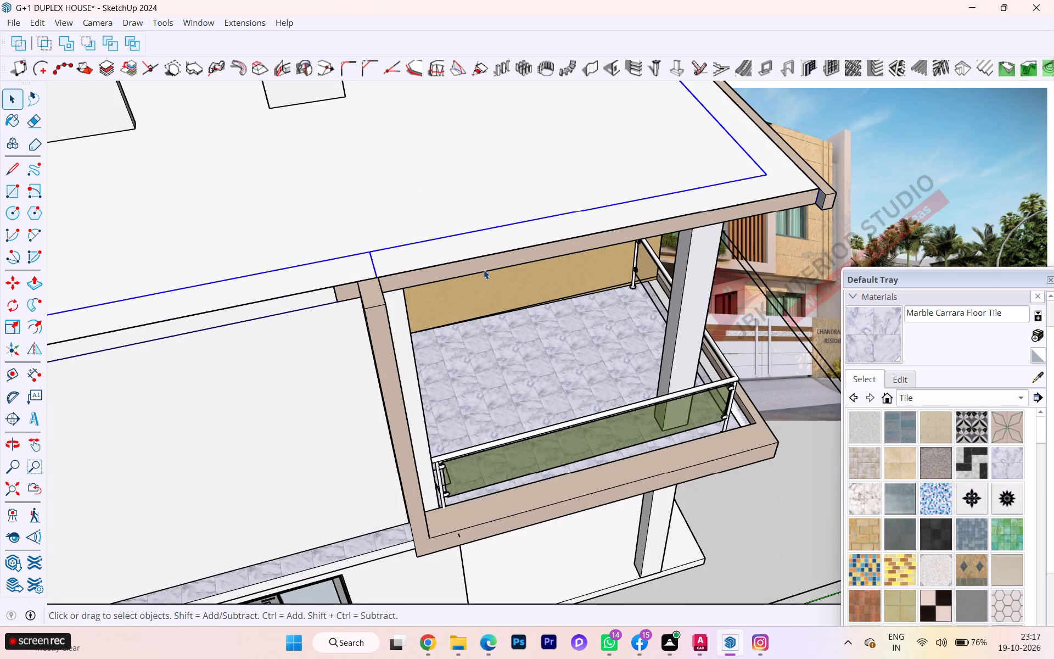
double_click(481, 264)
scroll(593, 273, "down", 1)
scroll(599, 275, "up", 1)
scroll(611, 277, "down", 2)
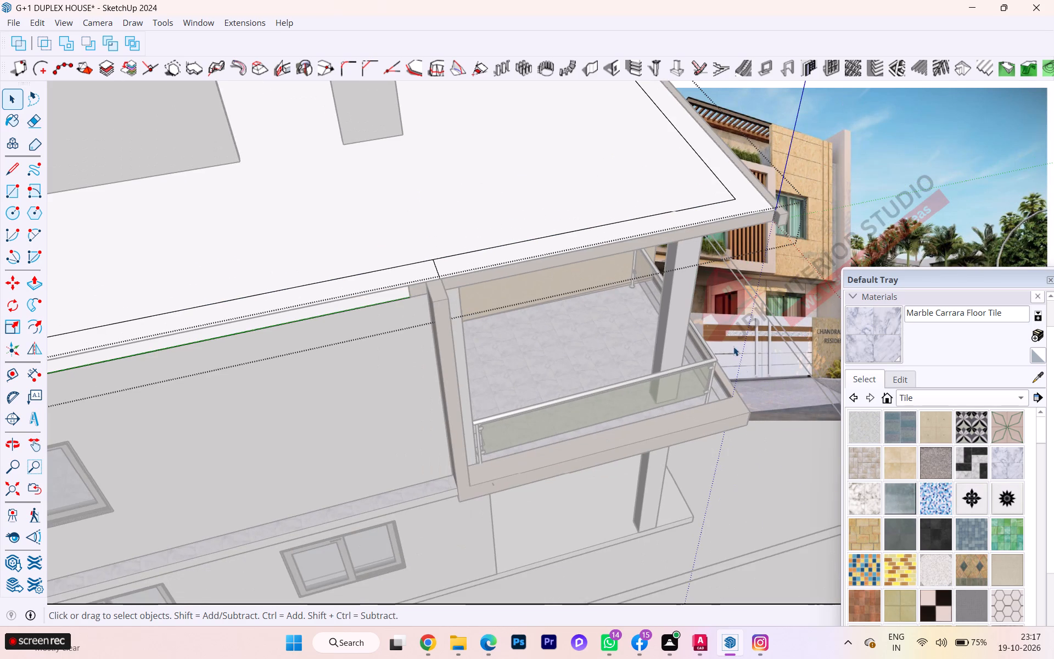
left_click(752, 447)
left_click(535, 264)
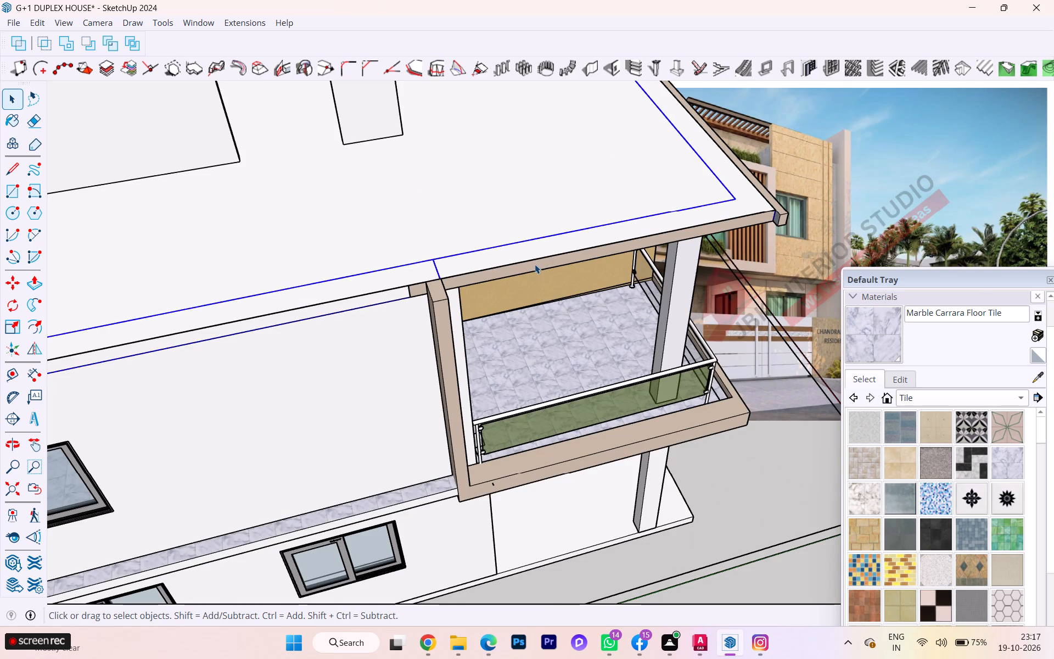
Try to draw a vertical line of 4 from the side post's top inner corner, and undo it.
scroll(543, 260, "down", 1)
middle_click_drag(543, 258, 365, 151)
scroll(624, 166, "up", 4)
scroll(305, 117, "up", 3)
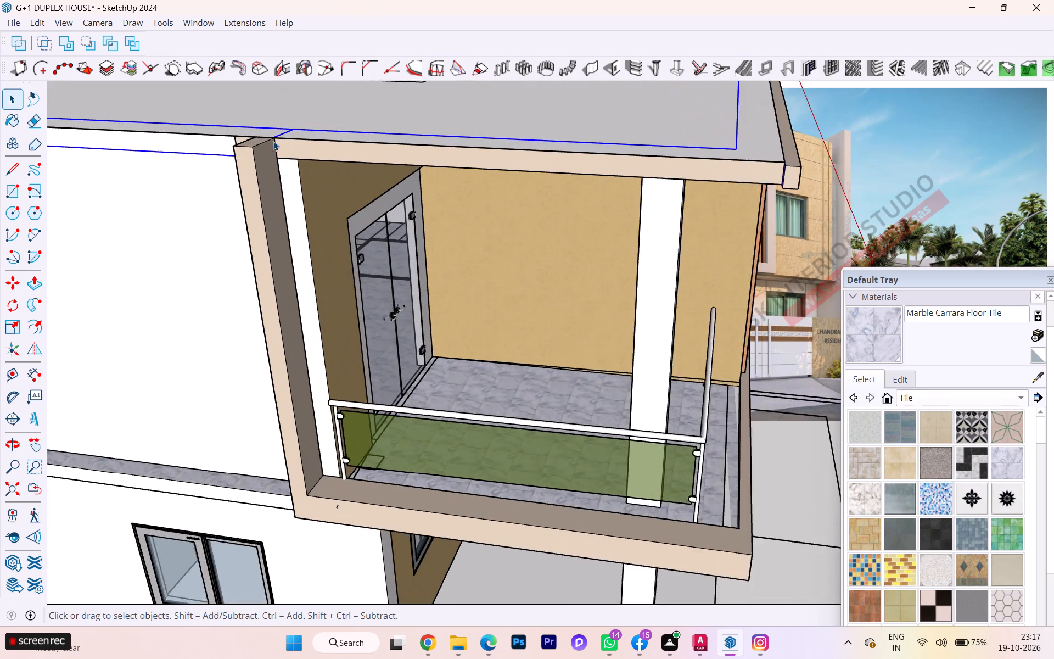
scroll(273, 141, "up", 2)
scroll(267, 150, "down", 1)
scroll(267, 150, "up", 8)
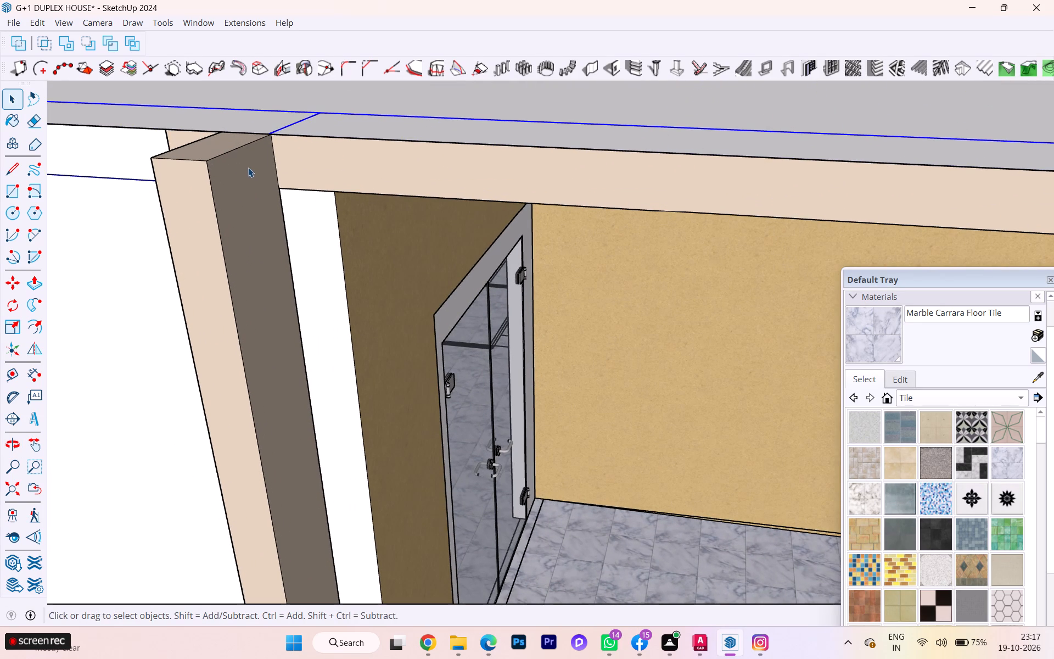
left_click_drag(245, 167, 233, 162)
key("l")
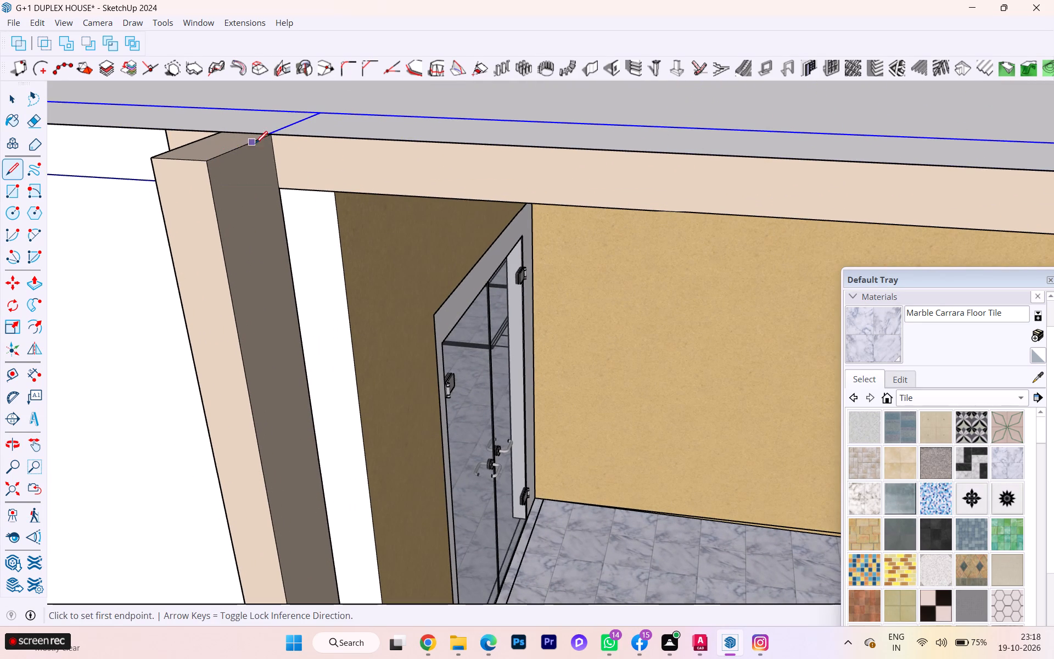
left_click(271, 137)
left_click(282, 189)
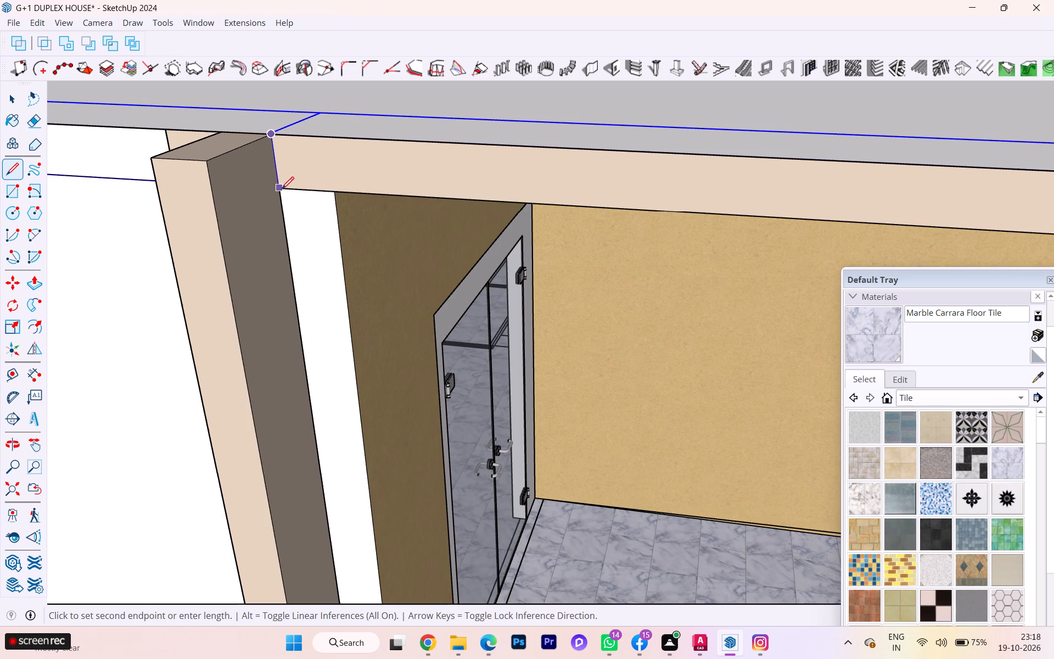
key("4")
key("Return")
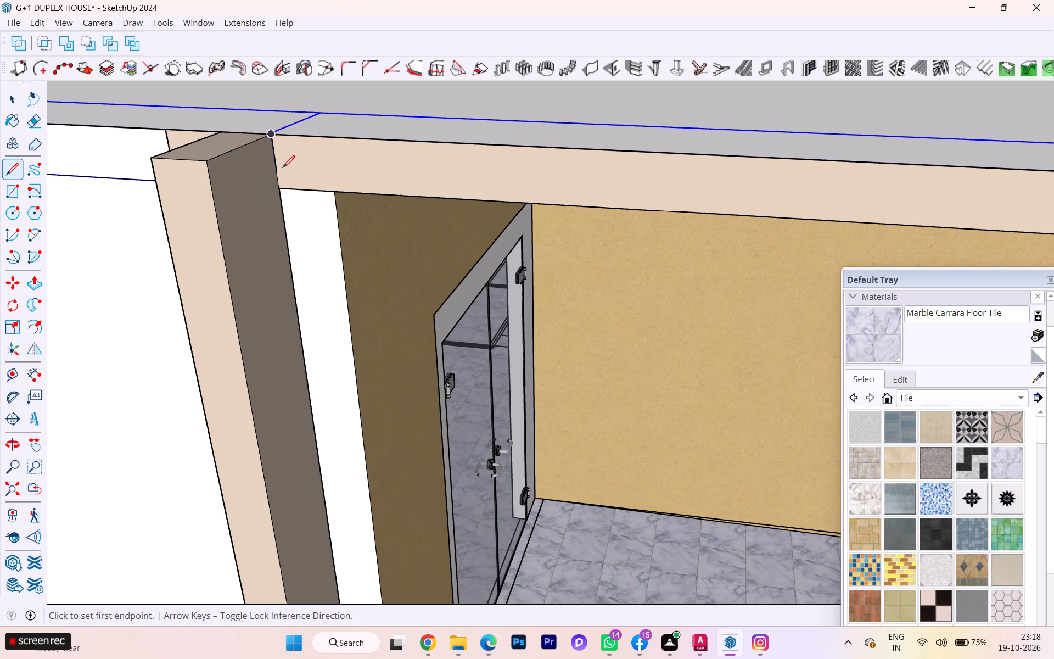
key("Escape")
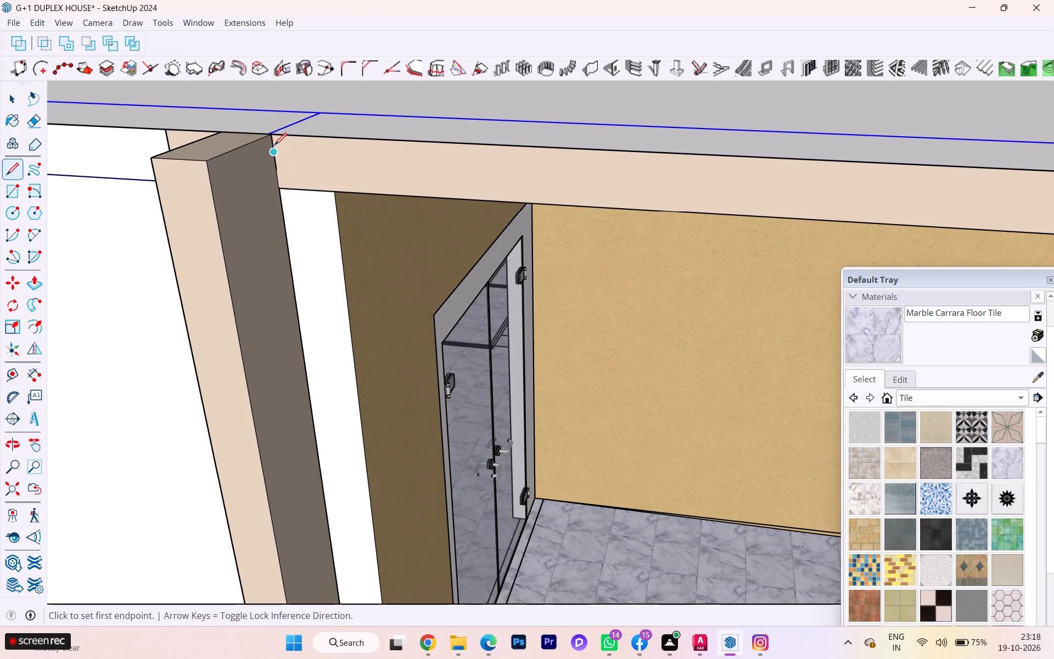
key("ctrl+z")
Draw a line 4 down the blue axis from the post's top inner corner and continue it across the post's balcony-facing face.
left_click(270, 132)
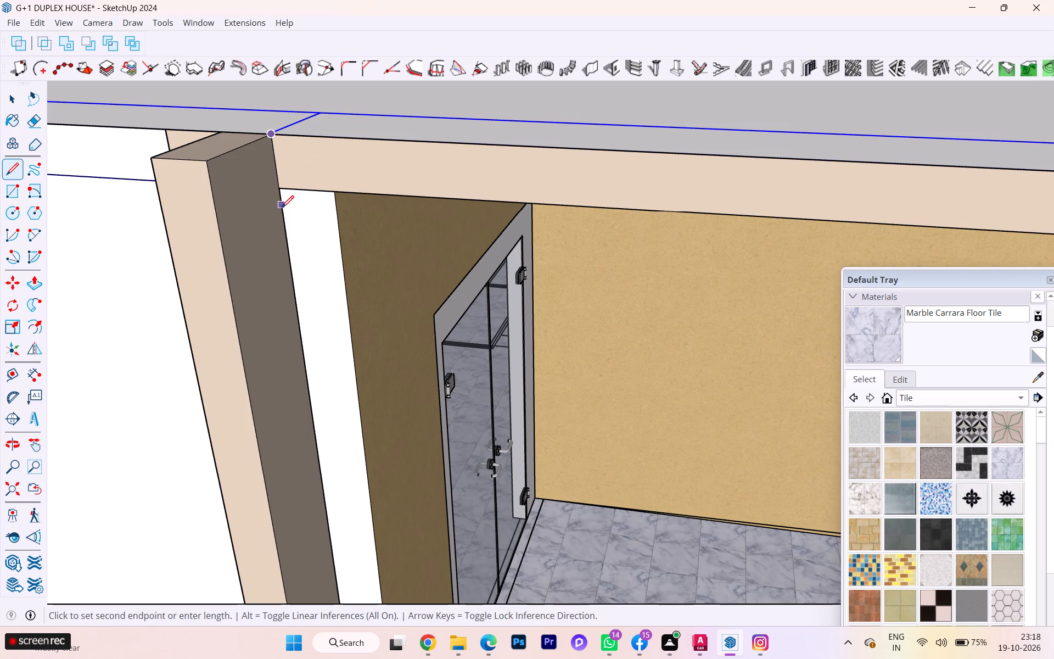
key("Up")
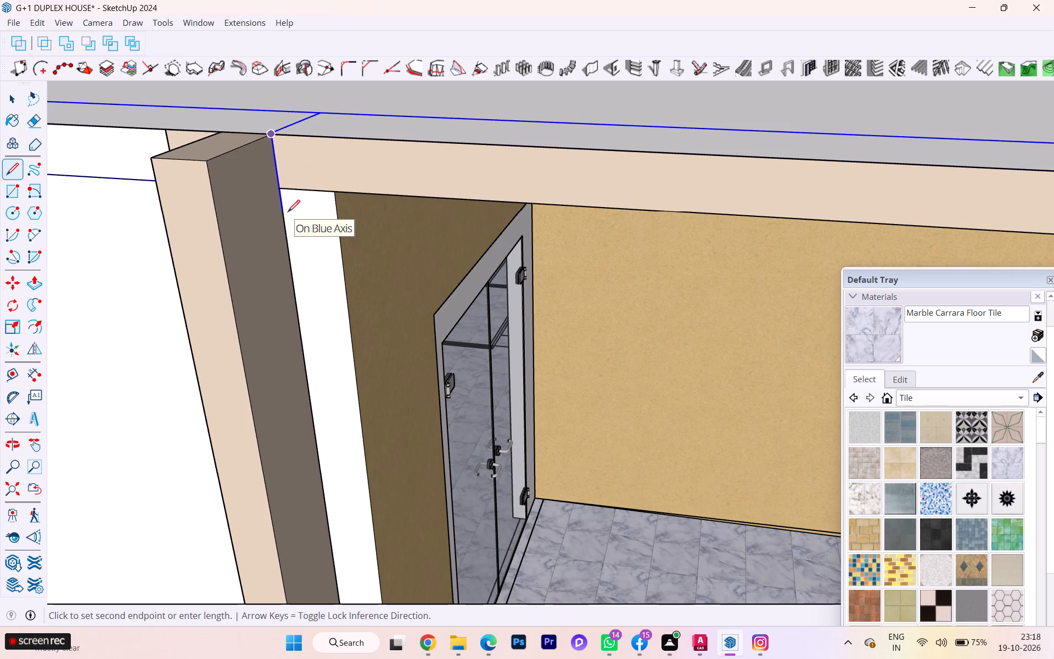
key("4")
key("Return")
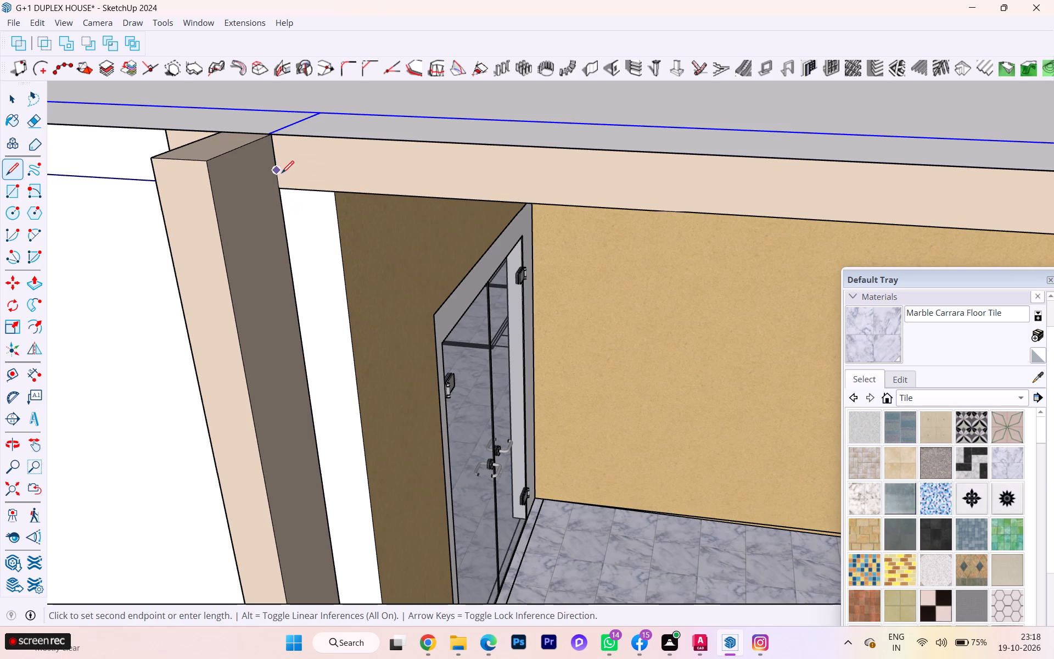
left_click(282, 173)
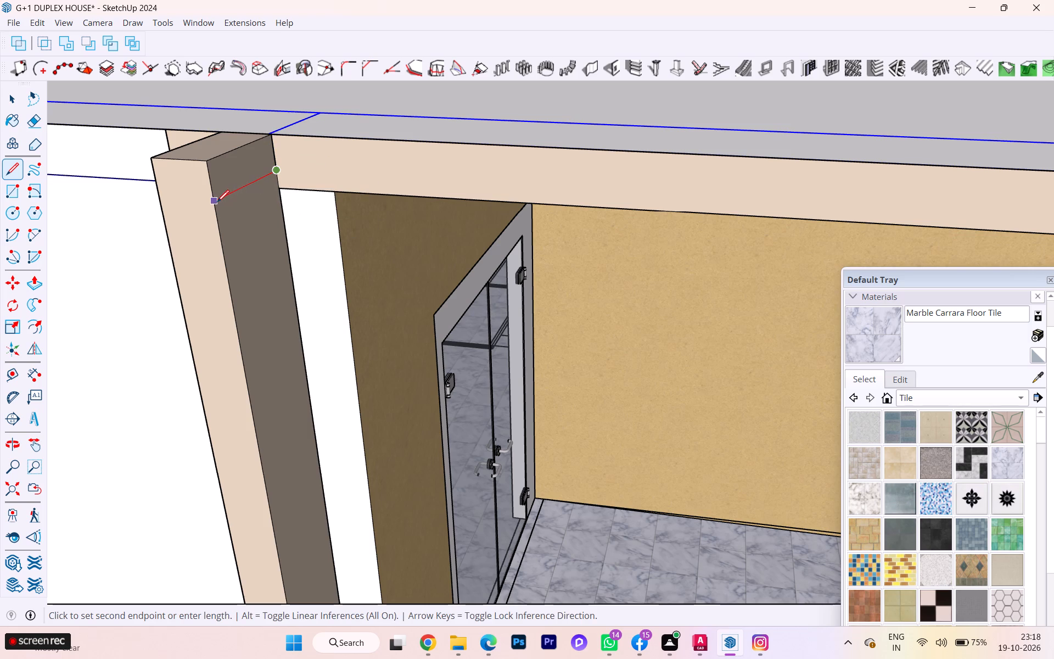
left_click(217, 202)
key("space")
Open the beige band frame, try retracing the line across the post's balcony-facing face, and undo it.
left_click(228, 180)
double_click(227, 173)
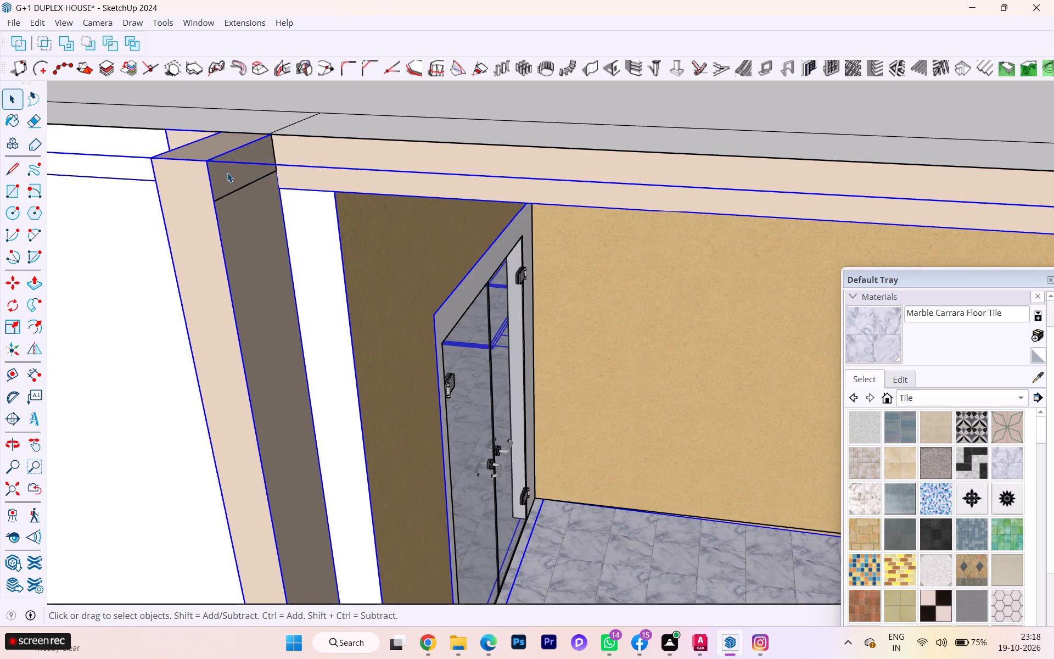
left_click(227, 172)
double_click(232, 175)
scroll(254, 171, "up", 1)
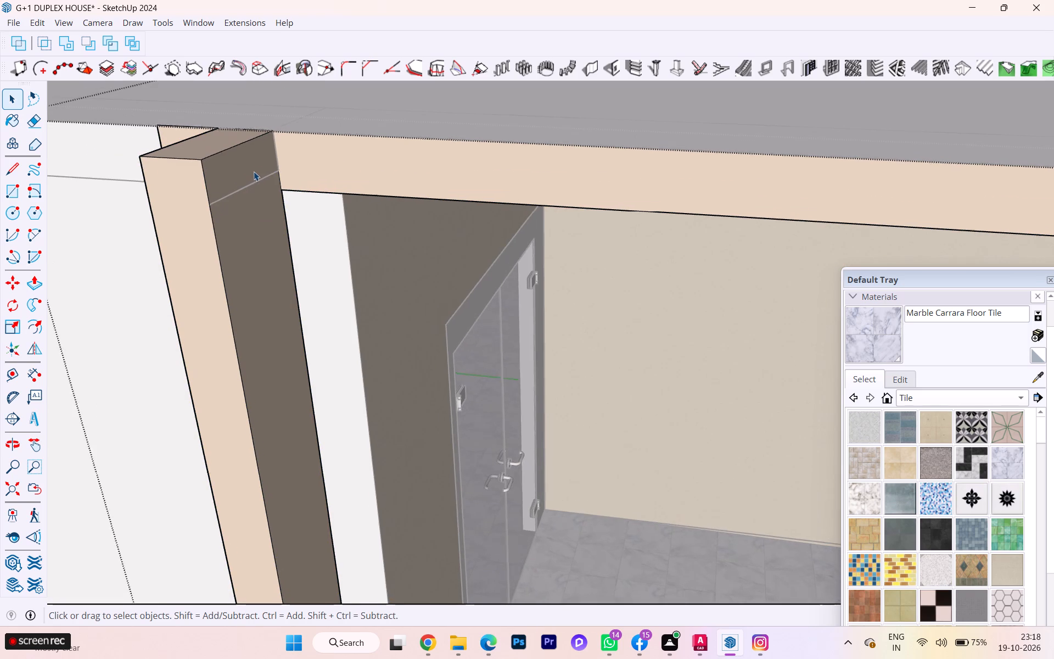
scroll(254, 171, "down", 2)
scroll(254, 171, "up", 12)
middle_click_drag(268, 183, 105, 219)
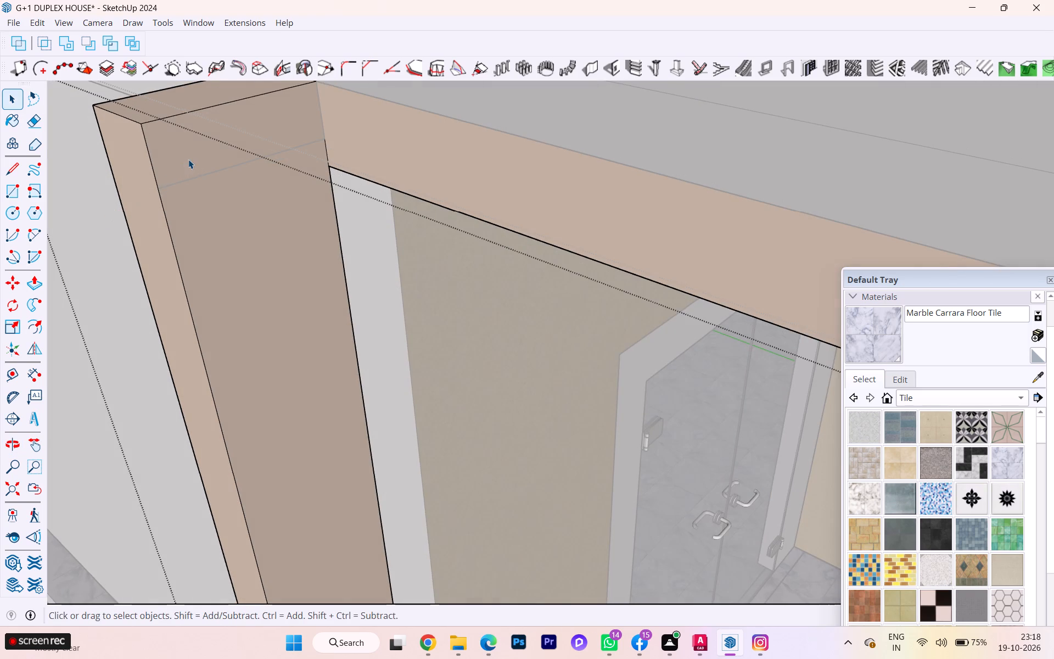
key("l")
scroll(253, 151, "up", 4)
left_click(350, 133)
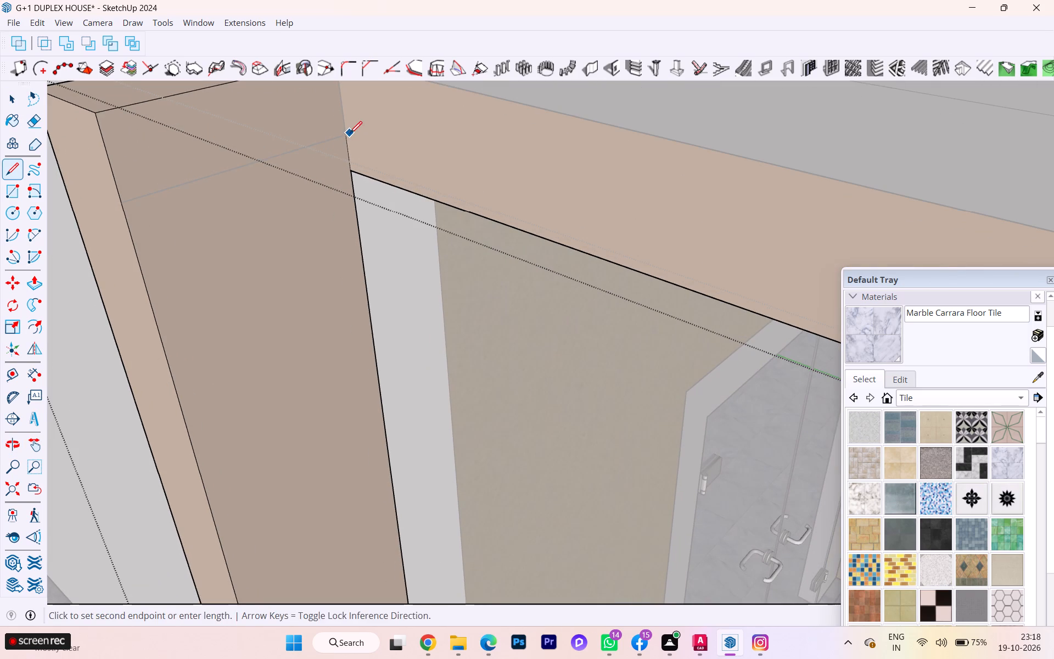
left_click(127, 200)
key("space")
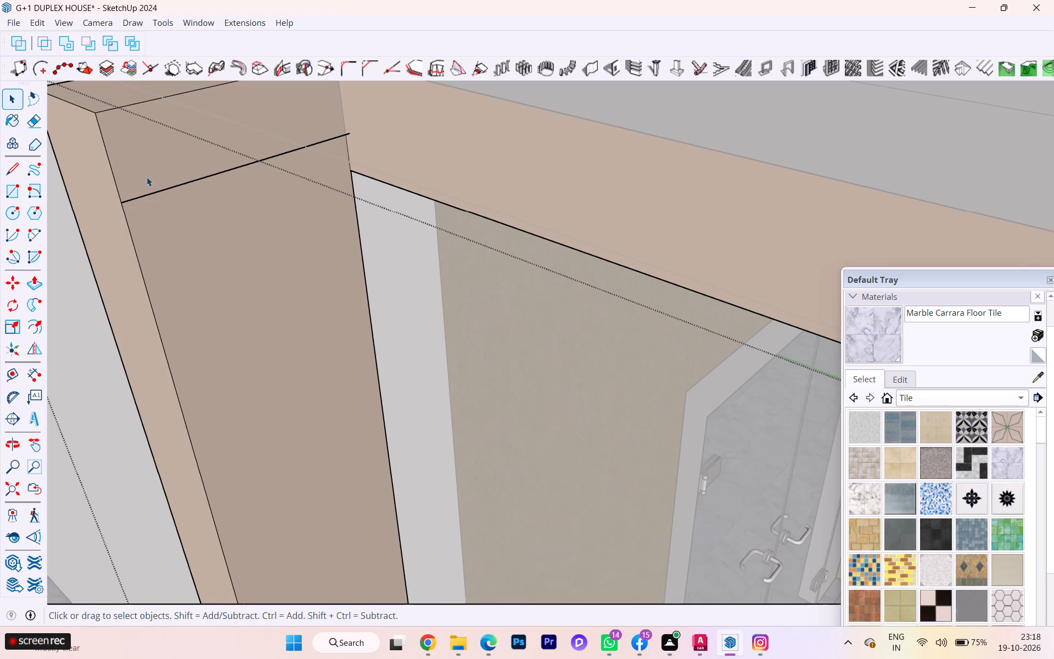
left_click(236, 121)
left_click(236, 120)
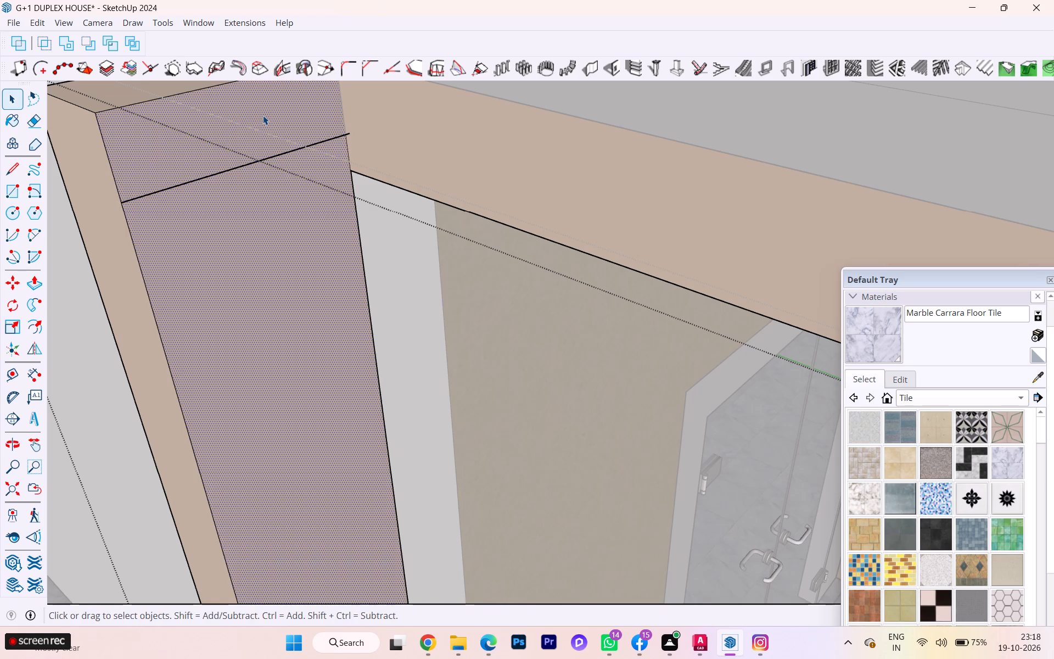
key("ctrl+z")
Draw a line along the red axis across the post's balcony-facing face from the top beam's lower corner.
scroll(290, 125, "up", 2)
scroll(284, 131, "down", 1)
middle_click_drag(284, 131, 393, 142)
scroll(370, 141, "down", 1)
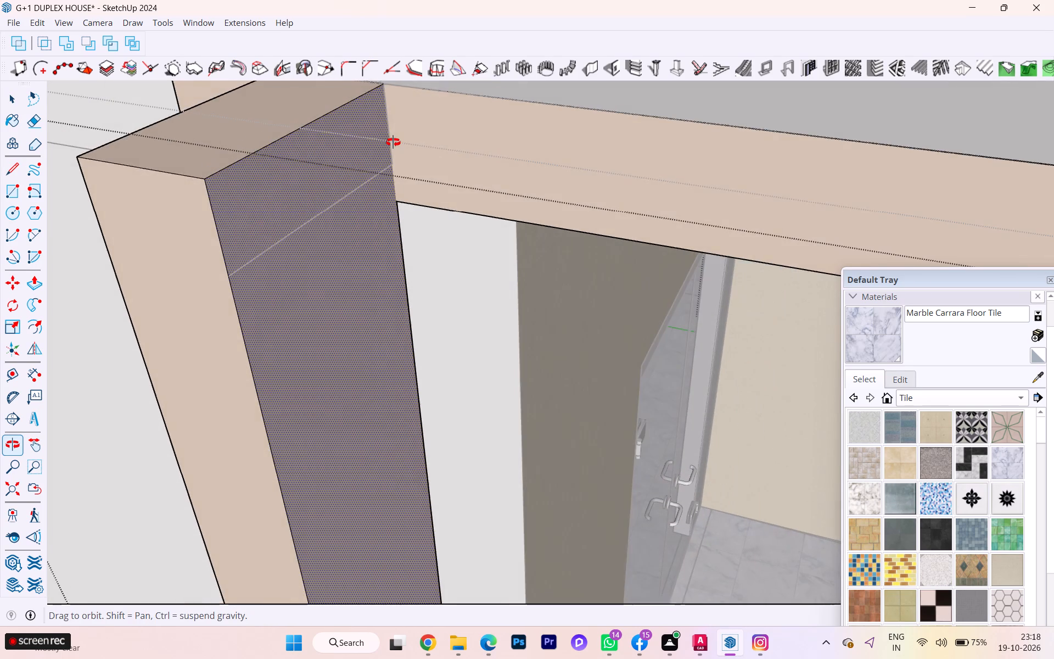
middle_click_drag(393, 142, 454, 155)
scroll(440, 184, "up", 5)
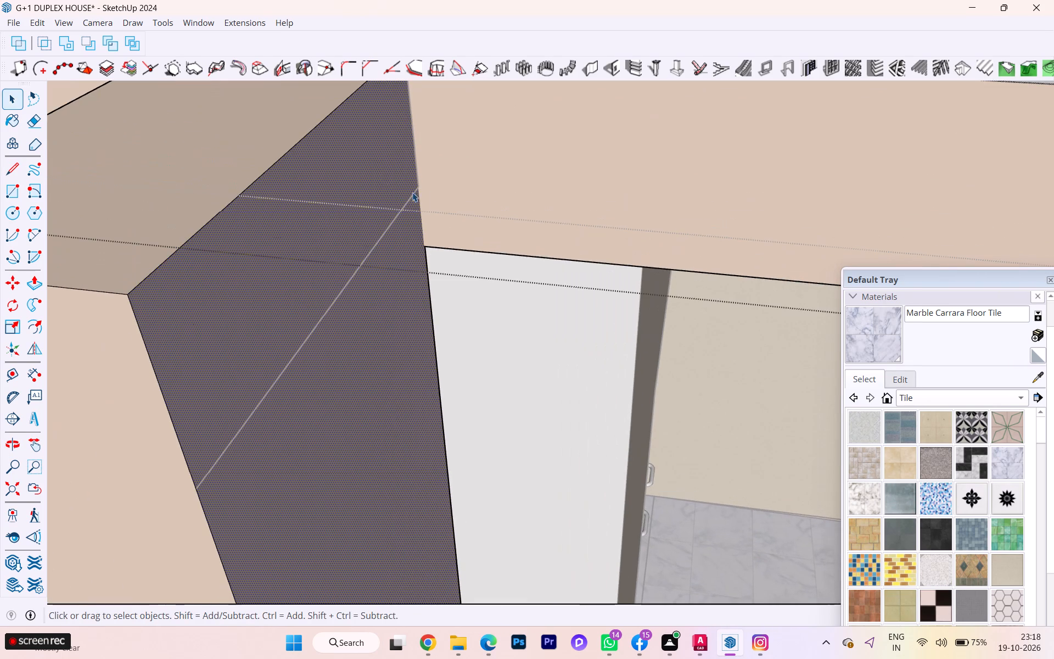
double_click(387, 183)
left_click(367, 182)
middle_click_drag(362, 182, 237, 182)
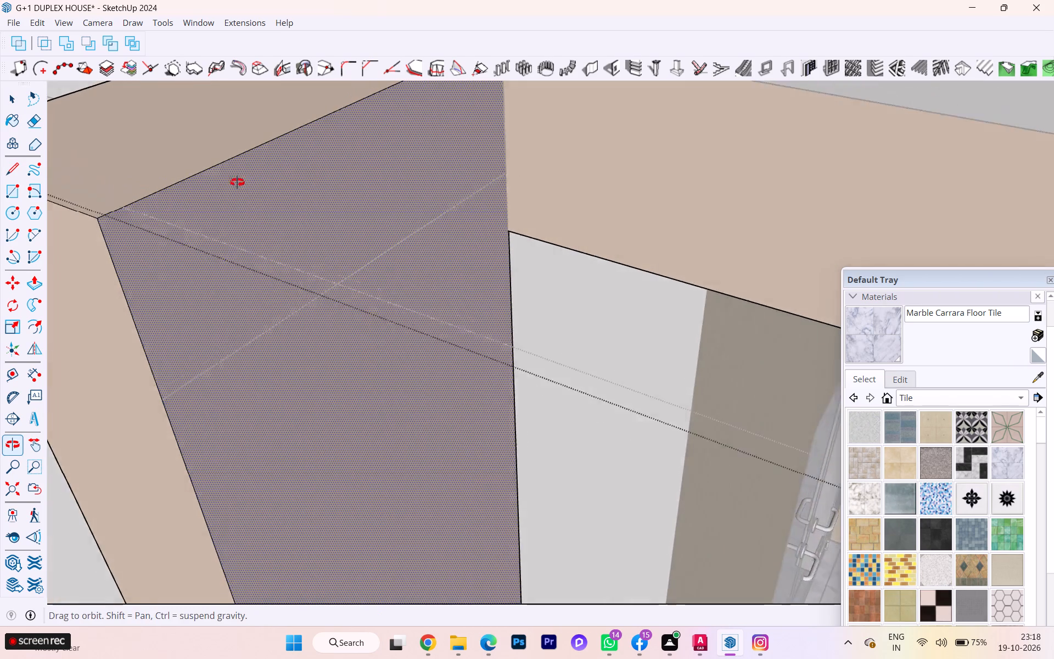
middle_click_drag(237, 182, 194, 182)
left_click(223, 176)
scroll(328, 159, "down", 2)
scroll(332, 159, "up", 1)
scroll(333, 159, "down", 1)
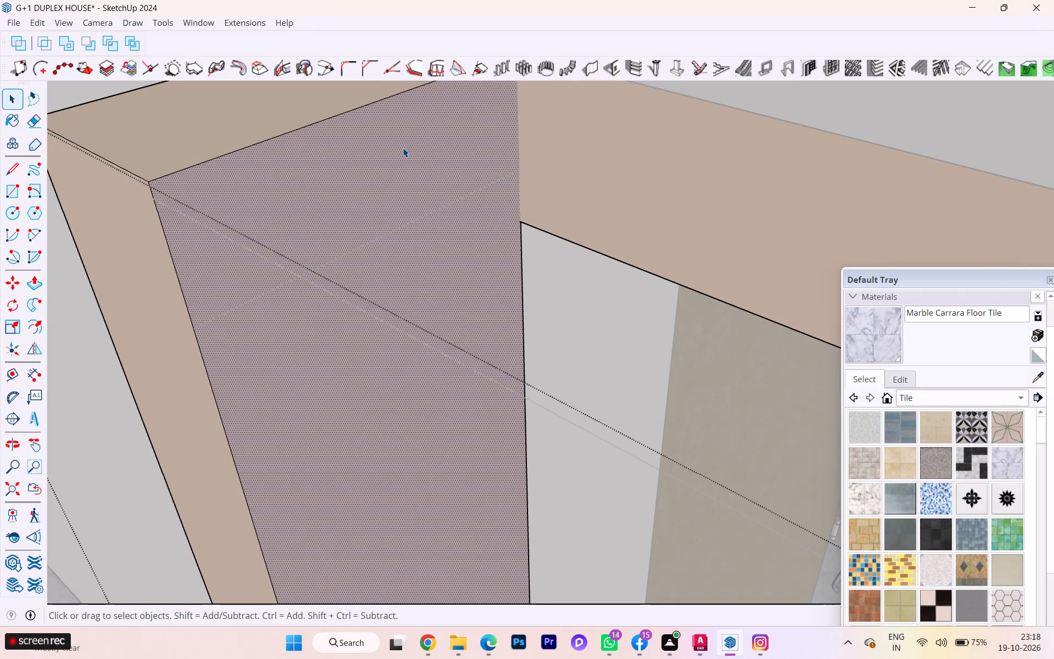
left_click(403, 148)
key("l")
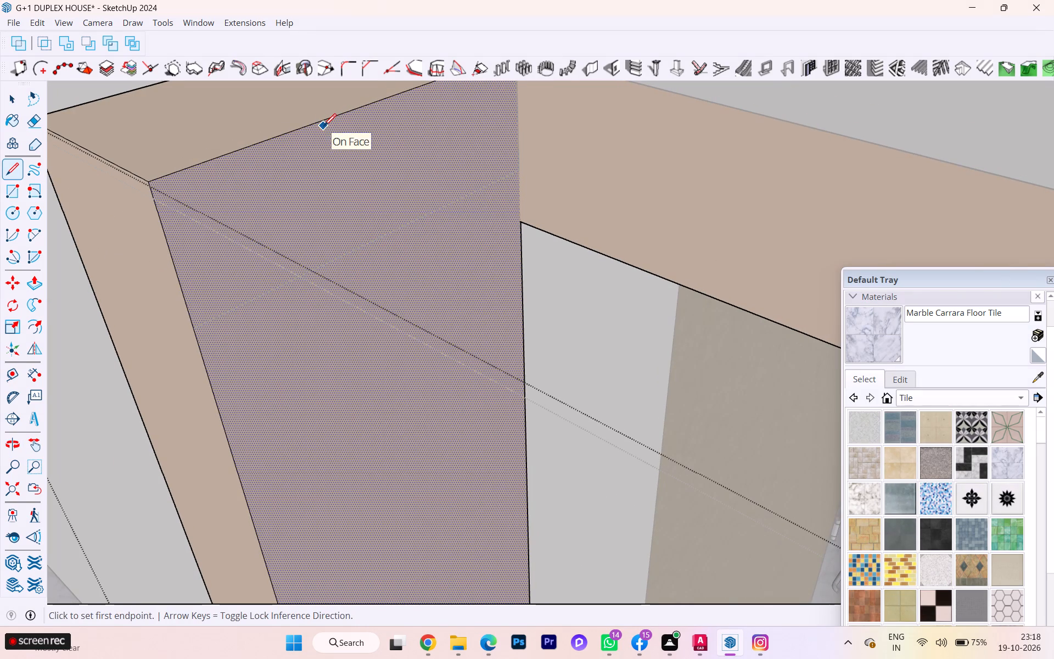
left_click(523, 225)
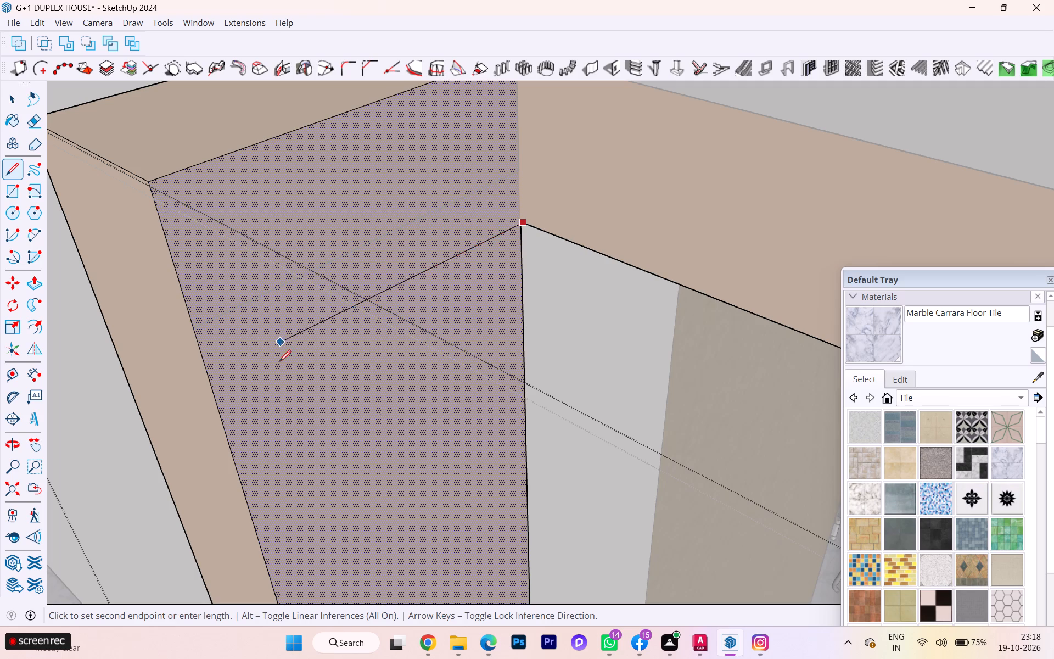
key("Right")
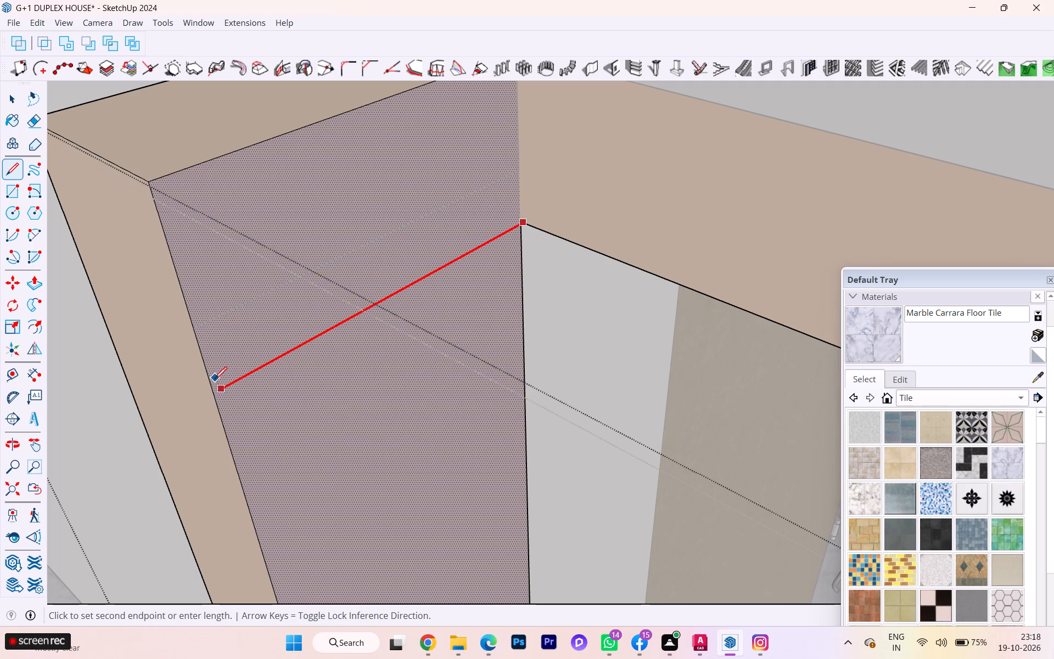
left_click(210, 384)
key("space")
Examine where the new line meets the post's inner edge and the top beam's lower corner.
scroll(203, 328, "down", 3)
middle_click_drag(207, 328, 418, 344)
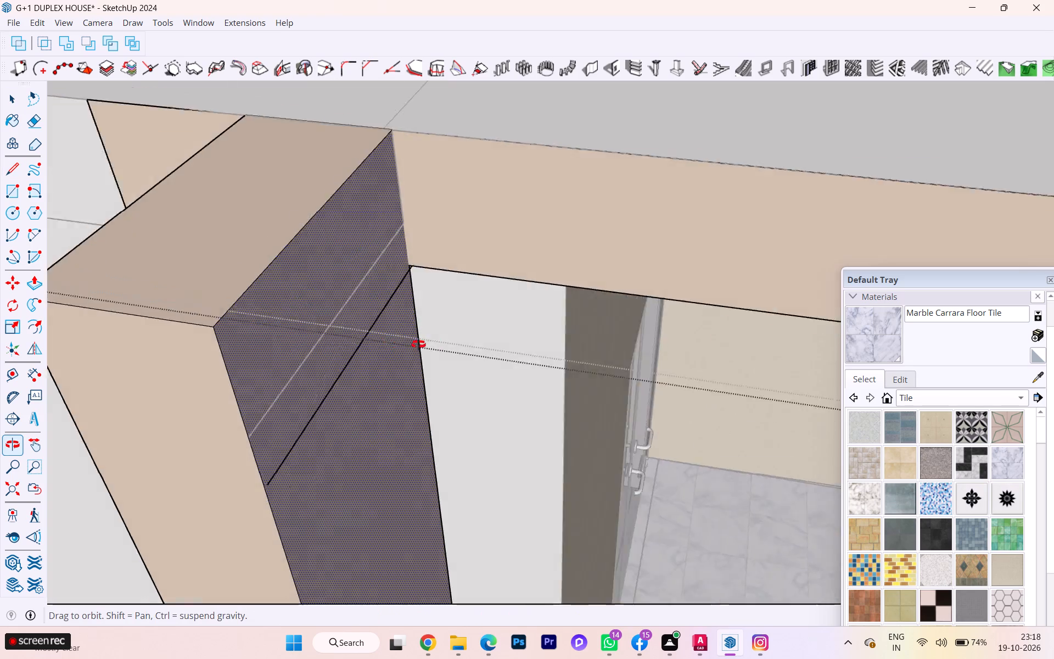
middle_click_drag(418, 344, 229, 322)
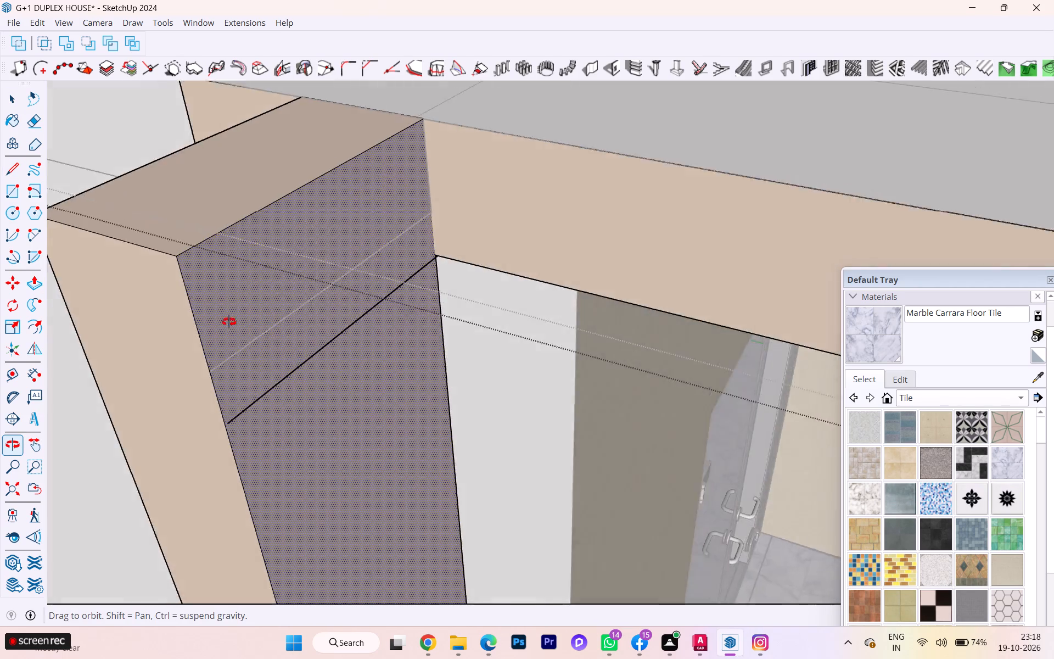
middle_click_drag(229, 322, 223, 321)
scroll(439, 271, "up", 5)
middle_click_drag(473, 244, 301, 280)
scroll(504, 227, "up", 1)
scroll(523, 222, "down", 2)
scroll(531, 219, "up", 1)
scroll(541, 217, "down", 2)
scroll(541, 217, "up", 1)
scroll(541, 217, "down", 4)
scroll(530, 211, "up", 11)
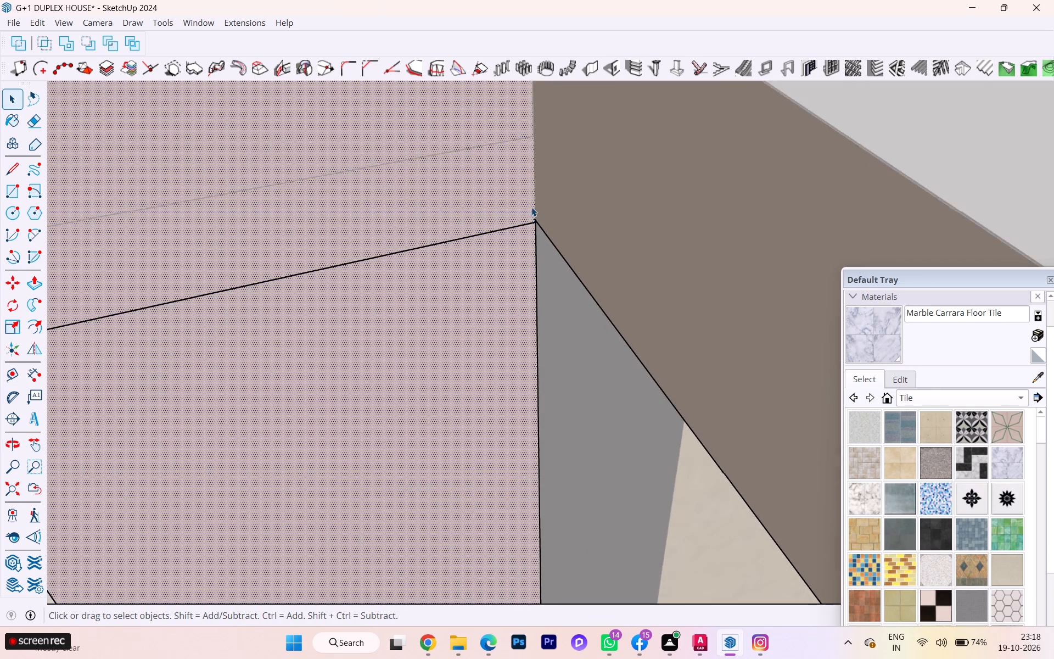
scroll(531, 207, "up", 20)
scroll(531, 207, "up", 8)
scroll(520, 244, "down", 4)
scroll(520, 244, "up", 8)
scroll(568, 252, "down", 1)
scroll(568, 252, "up", 3)
scroll(580, 245, "down", 1)
scroll(581, 244, "up", 2)
scroll(582, 243, "down", 2)
scroll(582, 243, "up", 5)
scroll(582, 237, "down", 1)
scroll(582, 237, "up", 3)
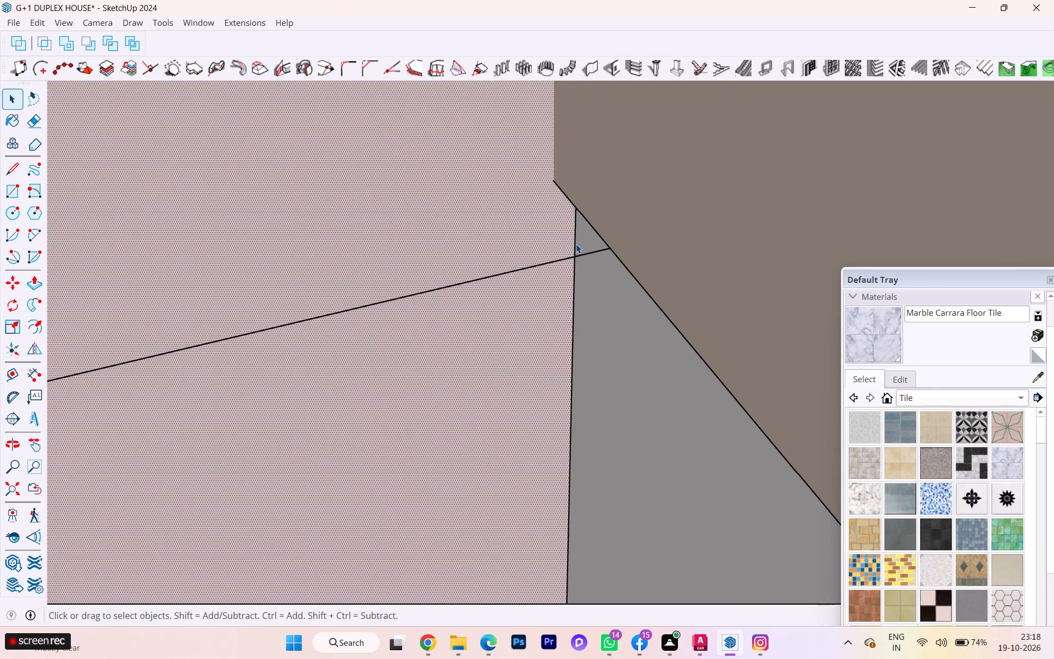
Delete the top beam's face that meets the side post, together with its edges.
scroll(593, 248, "down", 1)
middle_click_drag(599, 248, 698, 237)
middle_click_drag(620, 236, 633, 221)
scroll(620, 236, "down", 1)
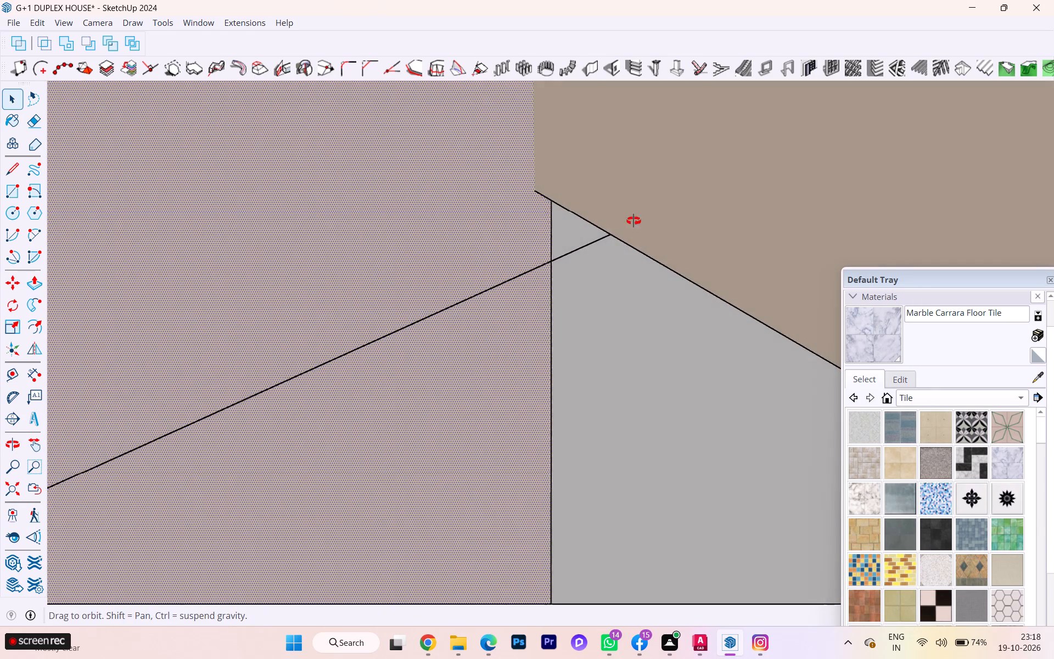
middle_click_drag(633, 221, 761, 0)
middle_click_drag(672, 174, 349, 12)
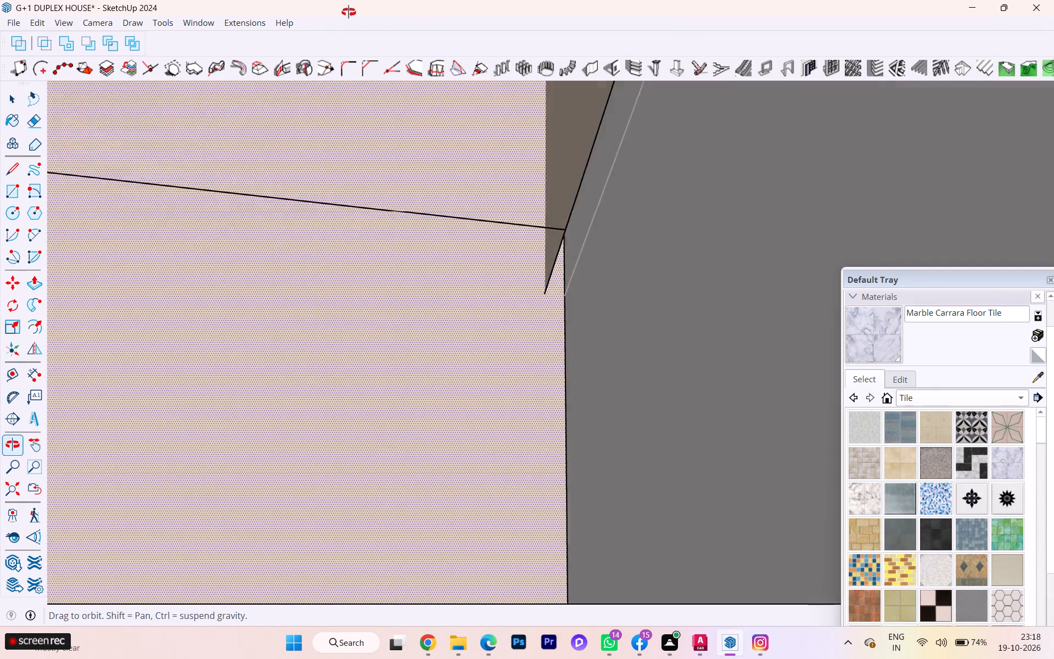
middle_click_drag(349, 12, 324, 73)
scroll(514, 171, "down", 1)
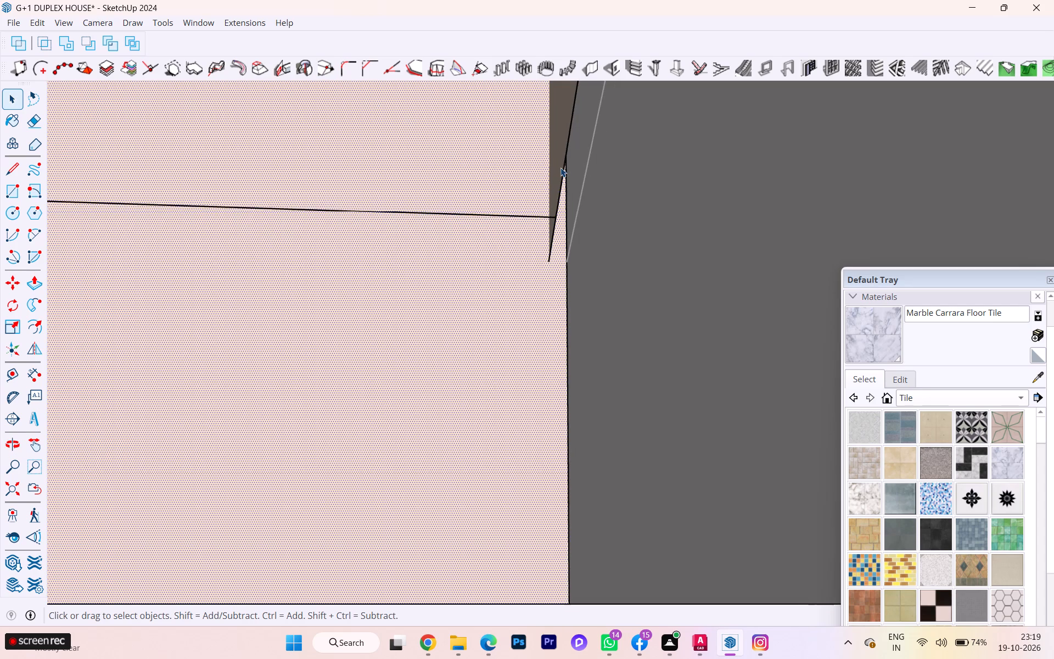
triple_click(561, 167)
double_click(558, 165)
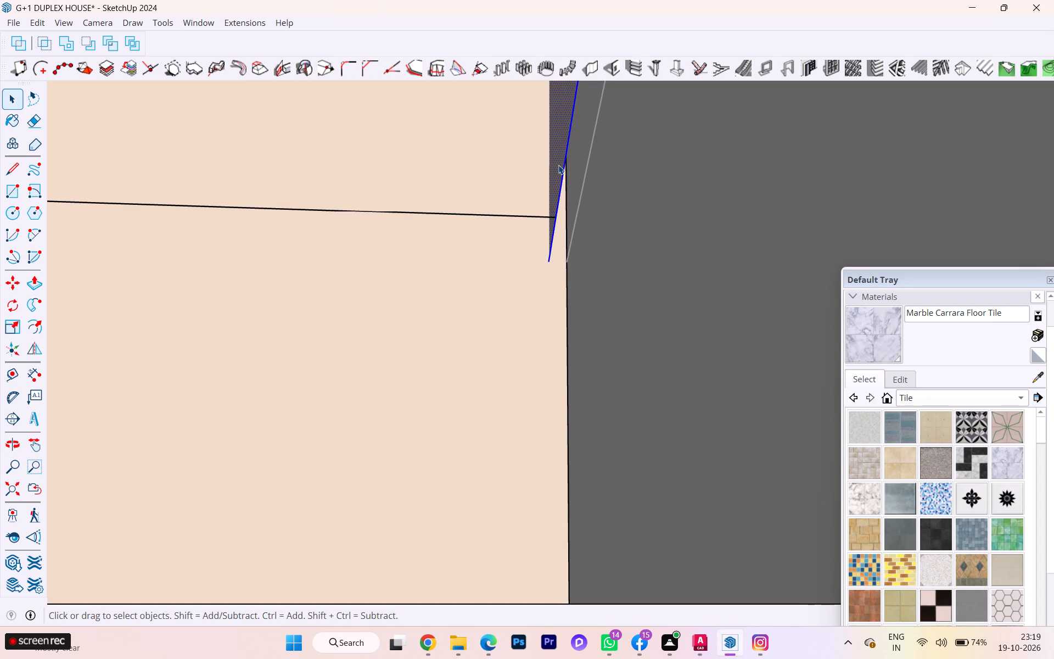
key("Delete")
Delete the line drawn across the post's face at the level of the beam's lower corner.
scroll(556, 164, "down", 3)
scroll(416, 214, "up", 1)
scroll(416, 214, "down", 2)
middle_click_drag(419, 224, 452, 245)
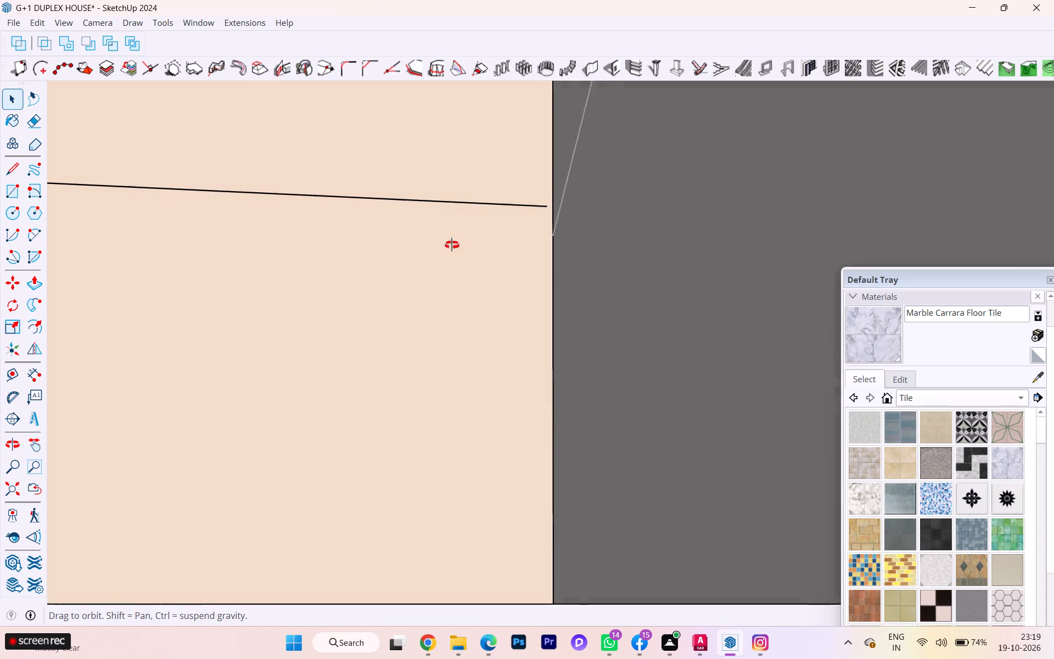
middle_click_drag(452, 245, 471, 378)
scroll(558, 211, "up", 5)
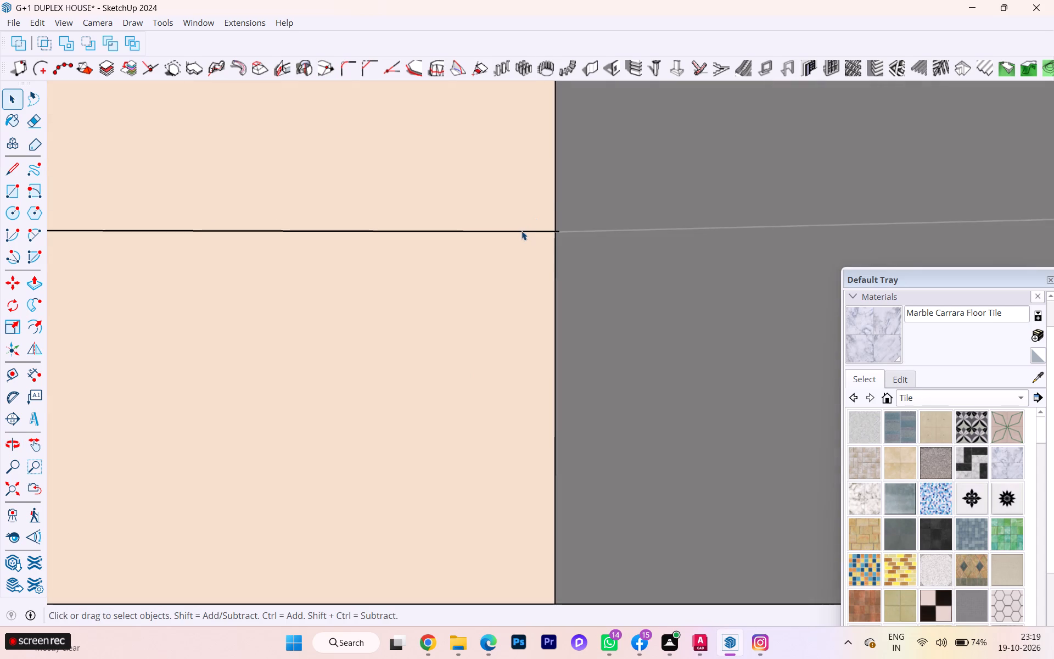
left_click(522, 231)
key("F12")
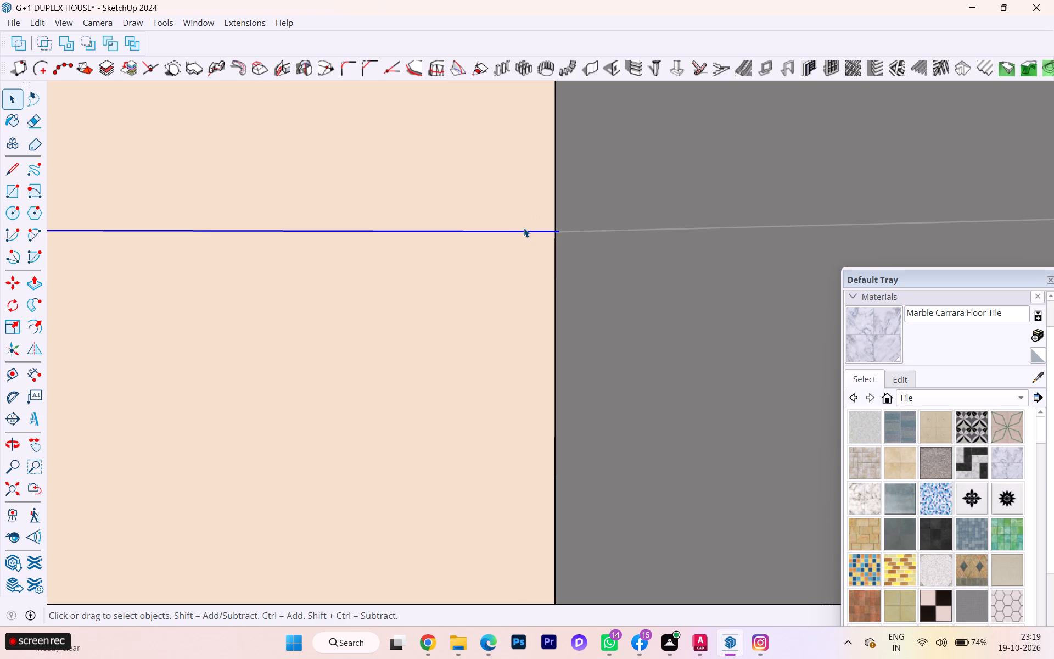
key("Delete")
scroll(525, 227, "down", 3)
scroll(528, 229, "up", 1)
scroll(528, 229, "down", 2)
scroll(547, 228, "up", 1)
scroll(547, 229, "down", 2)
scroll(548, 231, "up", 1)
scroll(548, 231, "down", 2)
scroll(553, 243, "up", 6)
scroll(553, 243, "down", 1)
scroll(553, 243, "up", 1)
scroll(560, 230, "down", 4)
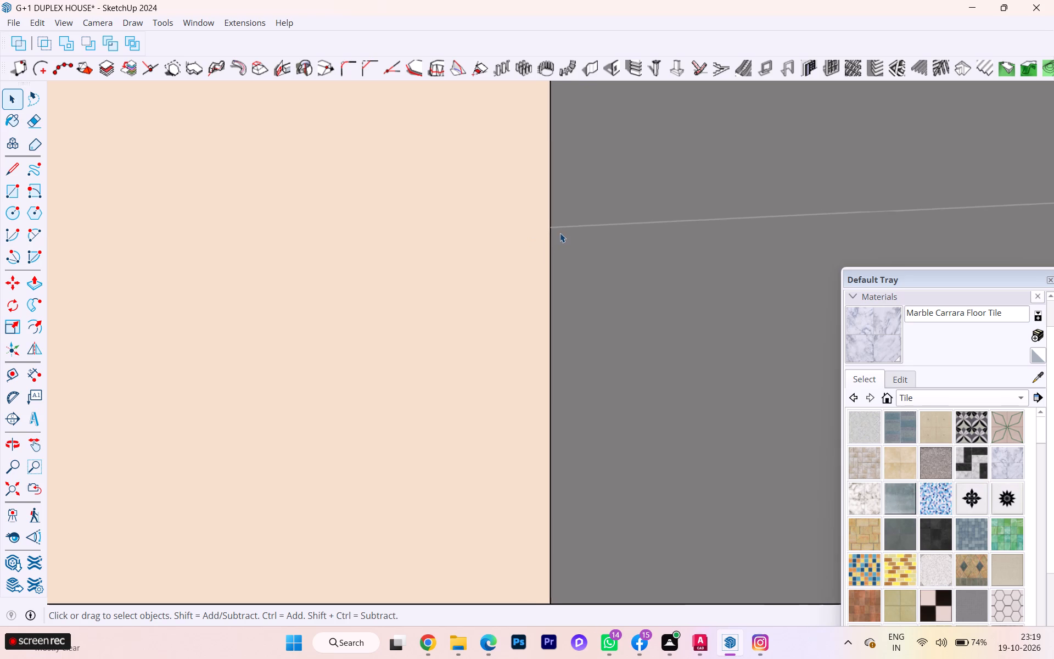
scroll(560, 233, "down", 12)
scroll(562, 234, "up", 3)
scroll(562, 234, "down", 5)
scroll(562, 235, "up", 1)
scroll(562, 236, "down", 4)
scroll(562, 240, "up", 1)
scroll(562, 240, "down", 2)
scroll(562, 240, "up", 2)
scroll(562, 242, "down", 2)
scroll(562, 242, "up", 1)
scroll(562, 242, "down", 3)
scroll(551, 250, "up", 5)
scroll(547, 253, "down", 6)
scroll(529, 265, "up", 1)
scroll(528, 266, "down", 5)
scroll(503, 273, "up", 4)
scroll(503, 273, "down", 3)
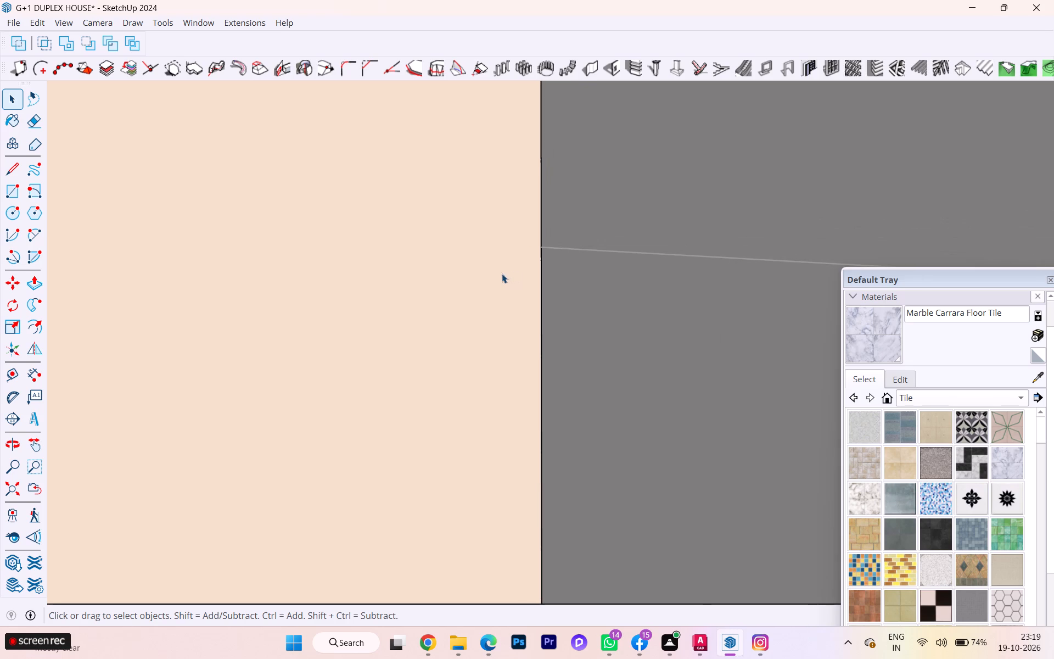
Trace an edge along the side post's inner side from the remaining cross line's end up to the post's top corner.
left_click(18, 489)
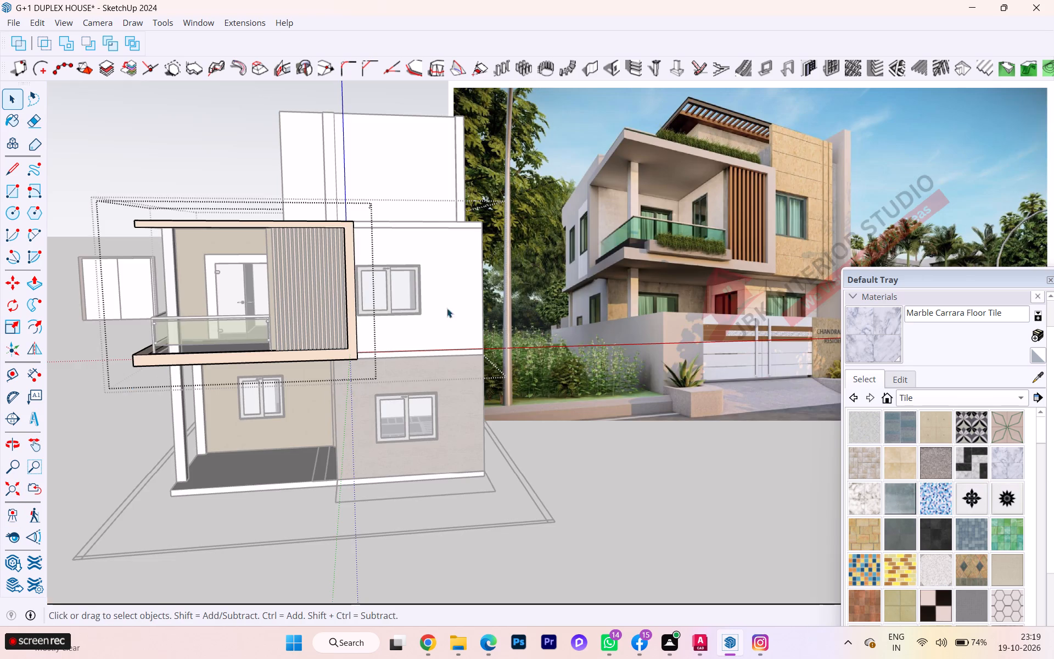
scroll(180, 350, "down", 2)
middle_click_drag(180, 350, 466, 370)
scroll(386, 260, "up", 3)
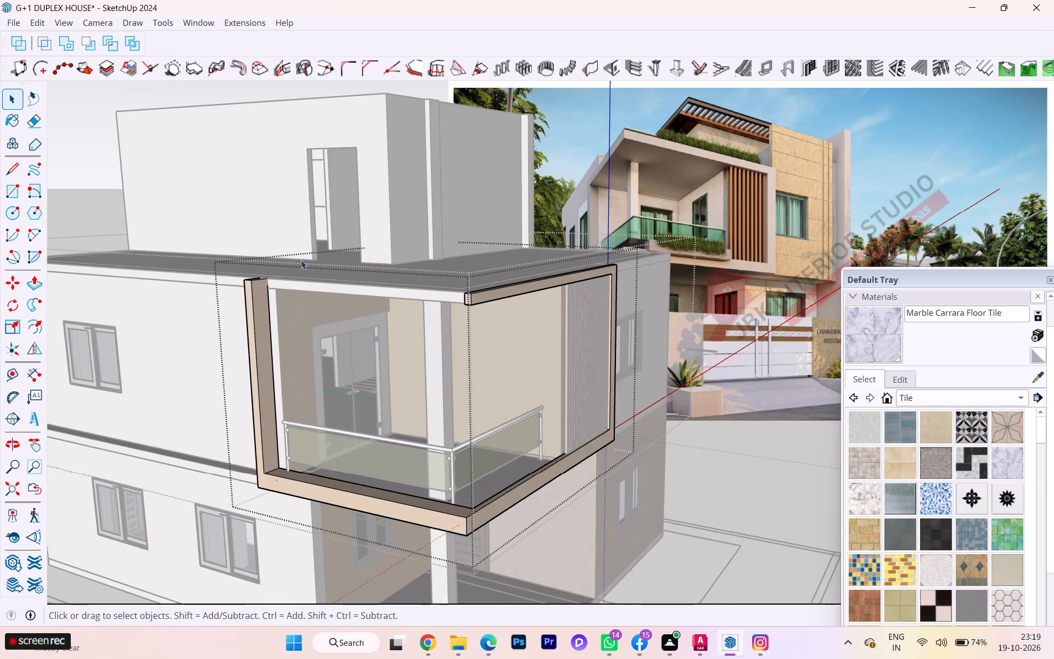
scroll(299, 261, "up", 8)
scroll(207, 305, "down", 4)
scroll(207, 304, "up", 12)
scroll(234, 334, "down", 2)
scroll(235, 332, "up", 1)
scroll(294, 271, "down", 3)
scroll(295, 270, "up", 2)
scroll(244, 281, "down", 1)
middle_click_drag(236, 287, 144, 406)
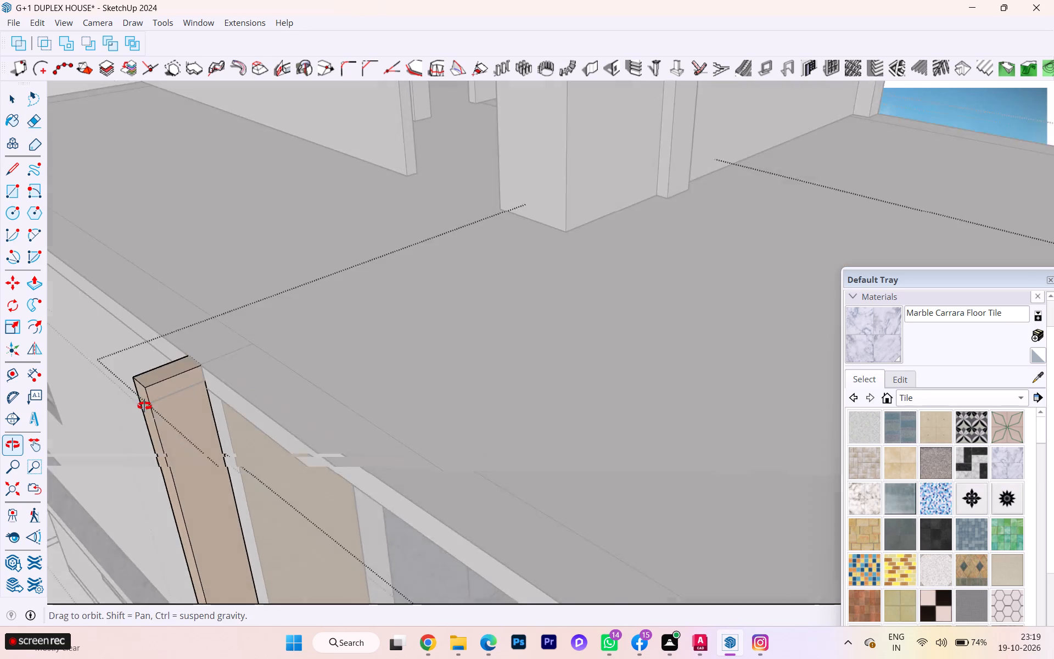
middle_click_drag(144, 406, 145, 405)
scroll(158, 389, "up", 3)
scroll(163, 376, "down", 2)
scroll(164, 372, "up", 11)
scroll(209, 376, "down", 6)
scroll(209, 376, "up", 2)
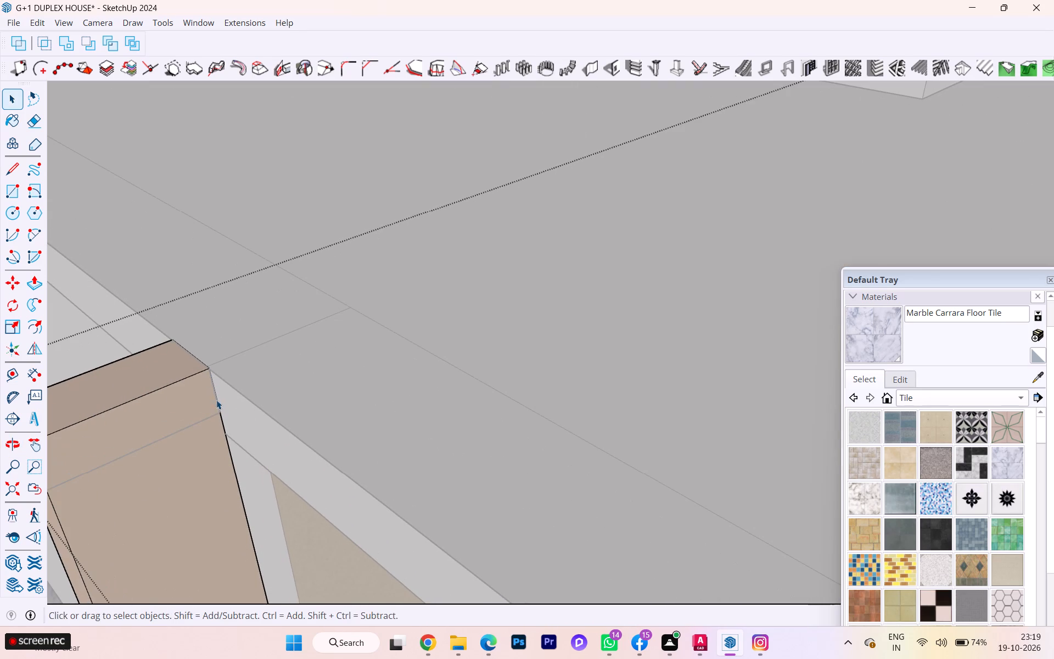
key("l")
left_click(222, 413)
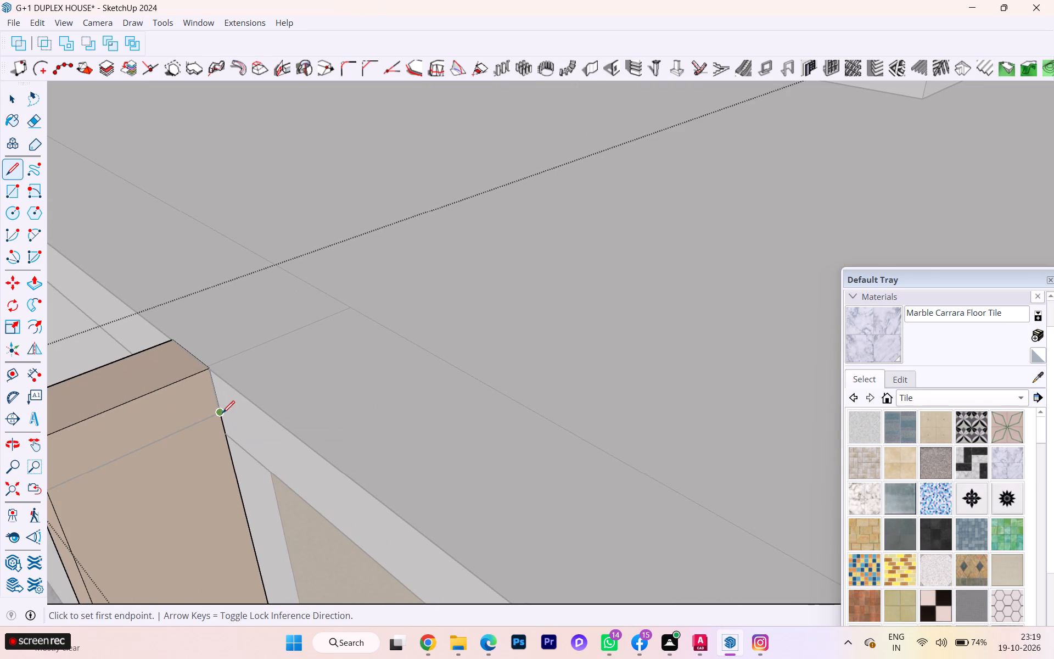
left_click(208, 370)
key("space")
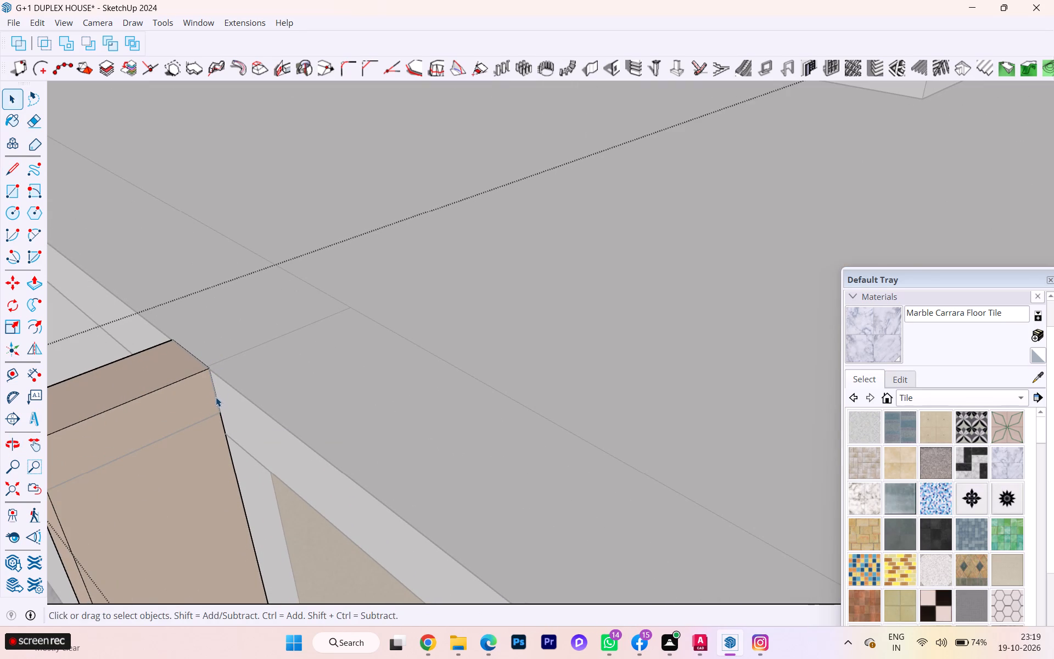
Draw a line from the post's top edge down to the cross line and along it to the inner edge, outlining a small beam profile.
key("l")
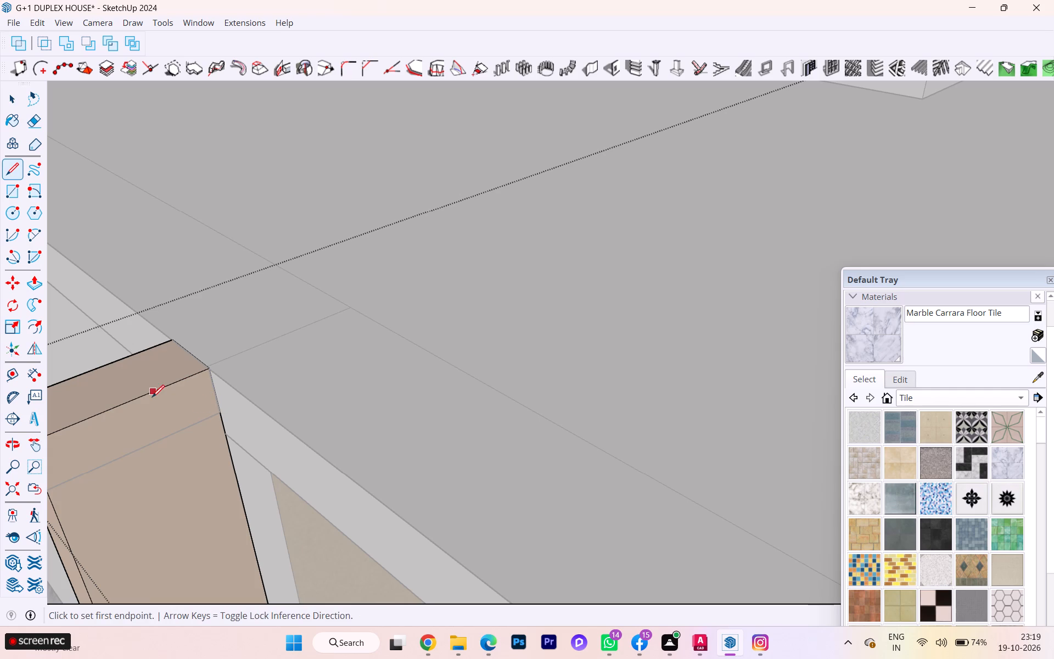
left_click(143, 399)
left_click(158, 446)
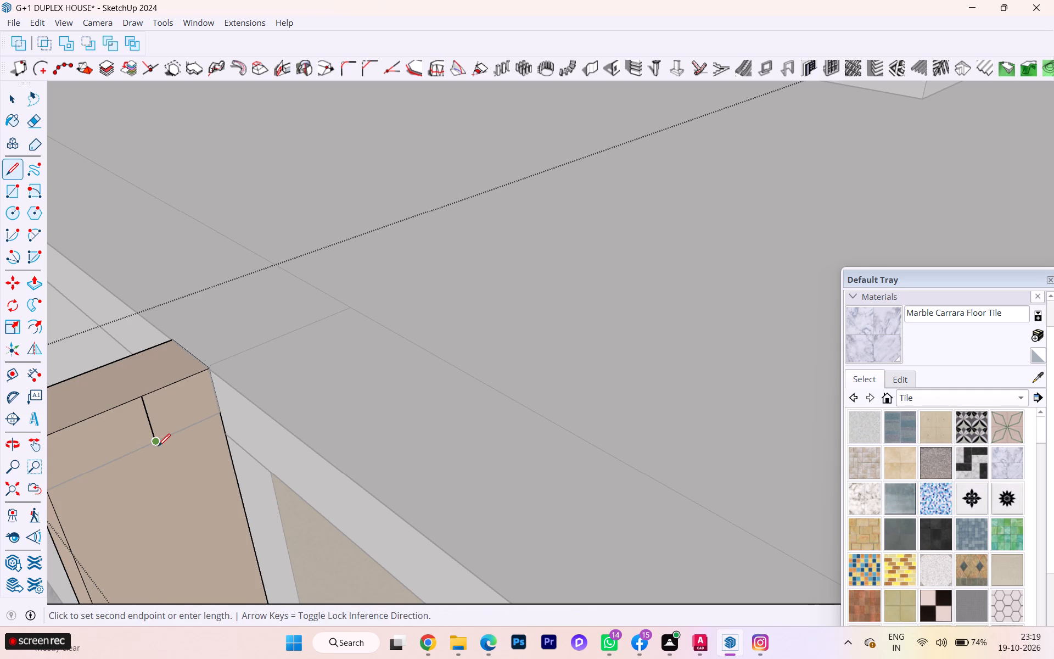
left_click(219, 418)
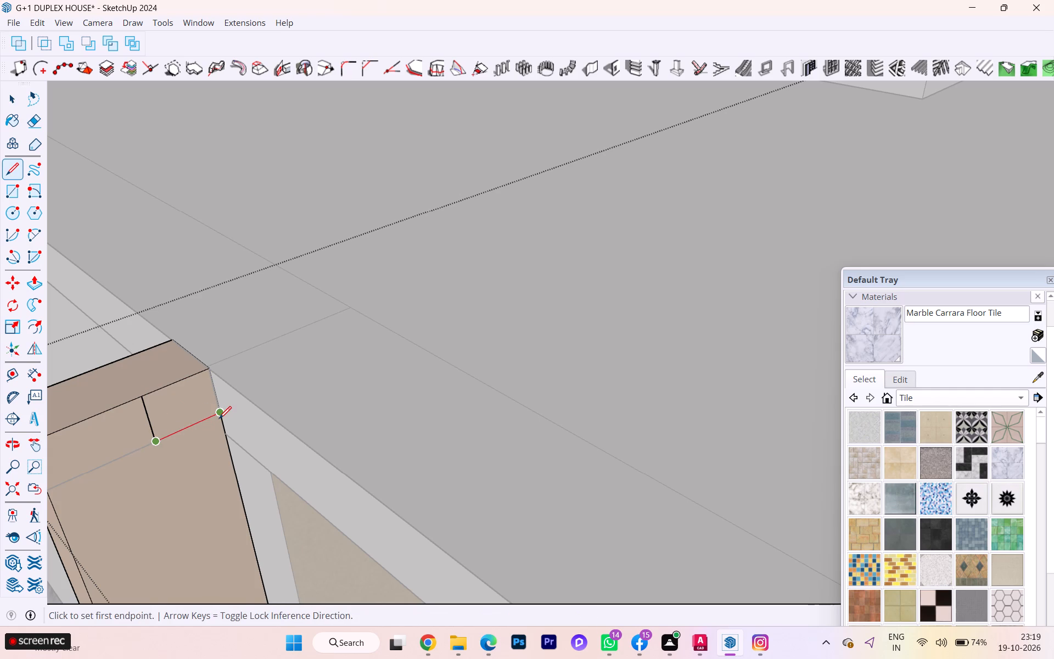
key("space")
Push/Pull the small profile from the side post along the roof edge to the front beam's end, rebuilding the side top beam.
left_click(183, 402)
key("p")
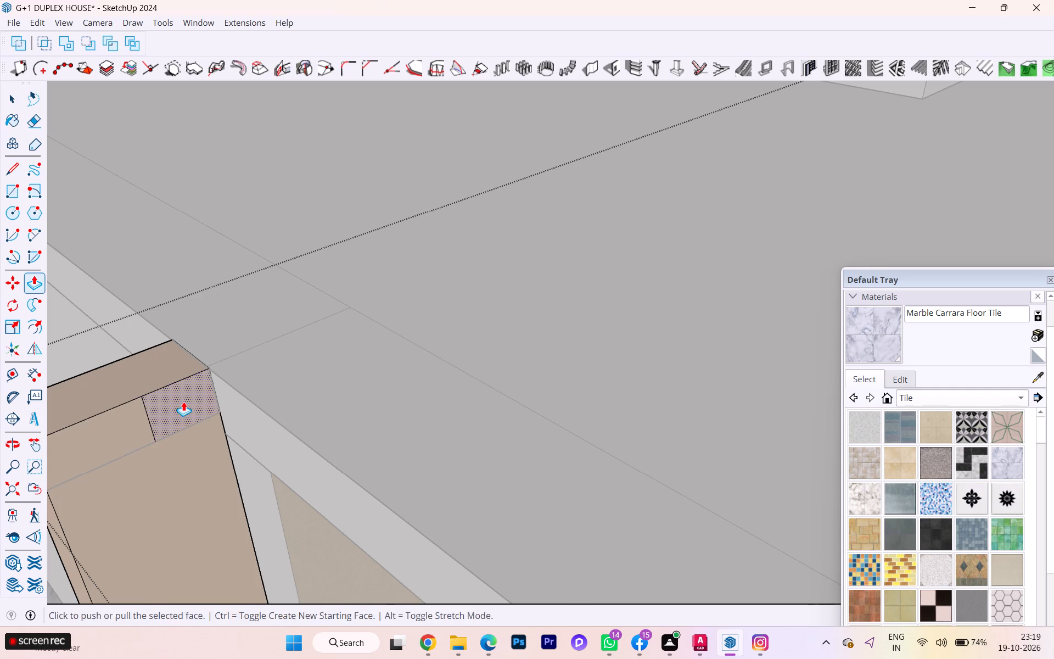
left_click(183, 401)
scroll(175, 383, "down", 4)
scroll(168, 375, "up", 1)
scroll(168, 375, "down", 14)
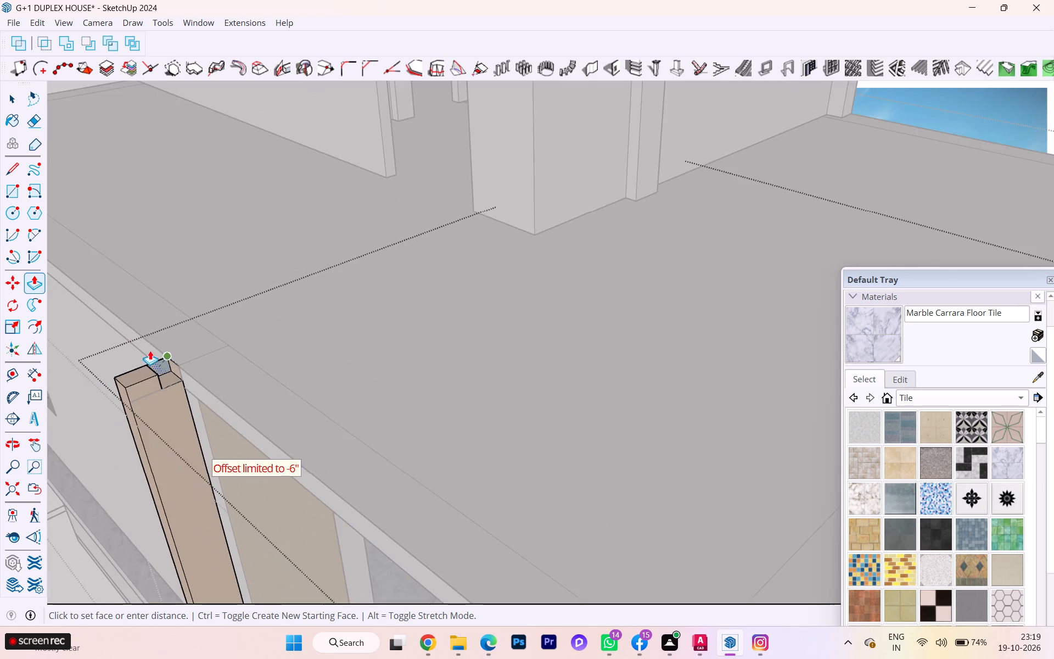
scroll(99, 319, "down", 1)
scroll(99, 319, "up", 2)
scroll(99, 319, "down", 1)
scroll(99, 319, "up", 1)
scroll(99, 319, "down", 10)
scroll(96, 328, "up", 1)
scroll(253, 472, "up", 7)
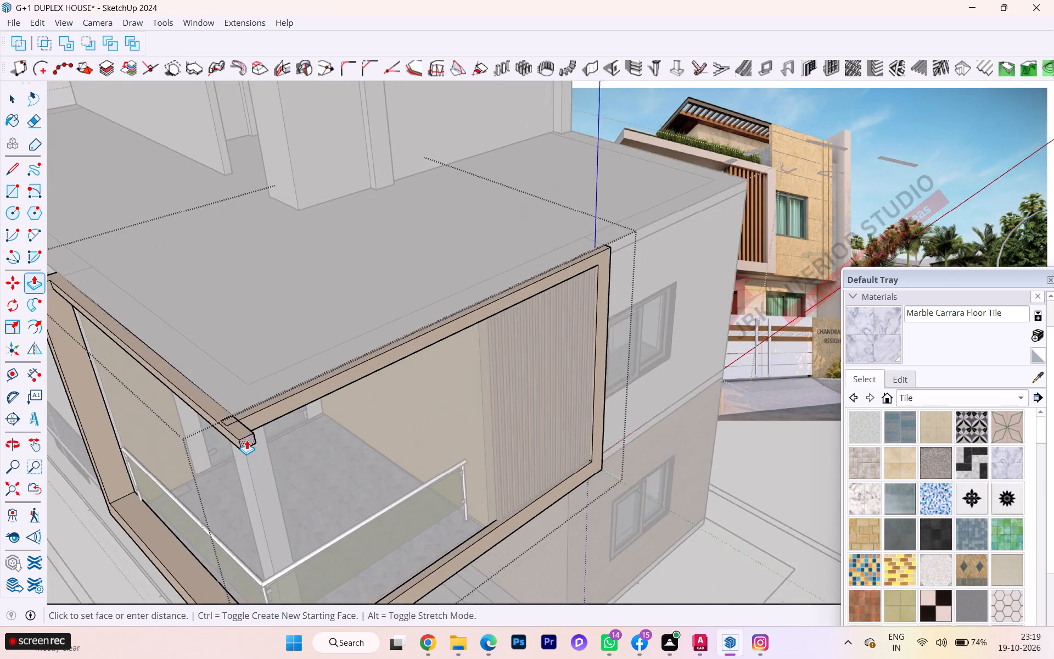
scroll(246, 440, "up", 4)
scroll(245, 435, "down", 1)
scroll(245, 435, "up", 6)
scroll(201, 404, "up", 3)
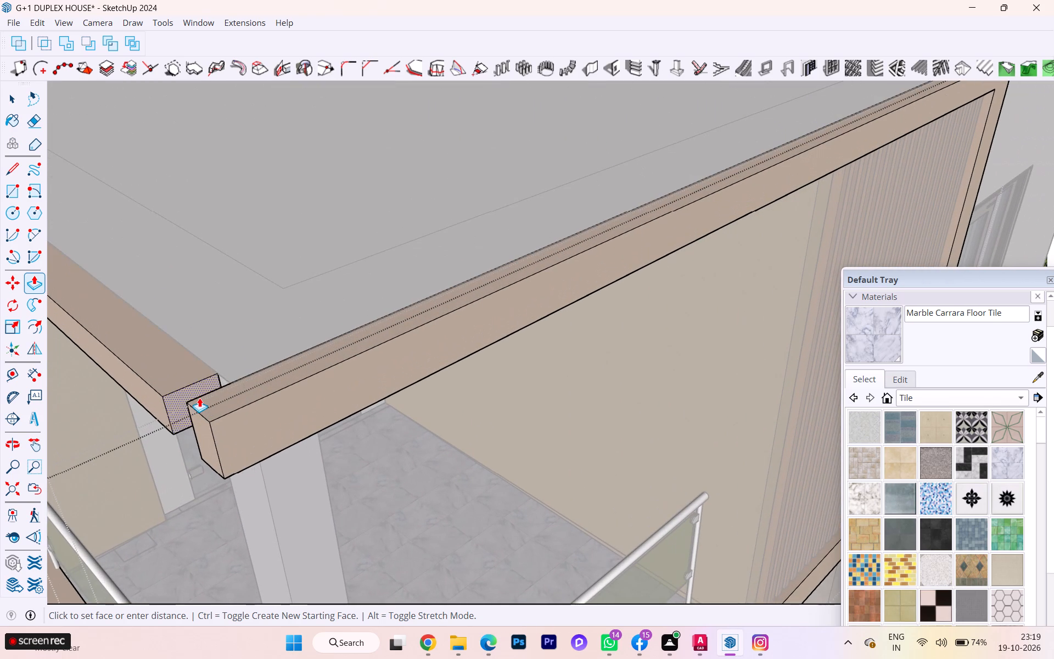
left_click(204, 392)
Push/Pull the front top beam's end face out to the corner of the side top beam at the roof corner.
scroll(221, 407, "down", 1)
middle_click_drag(227, 406, 294, 394)
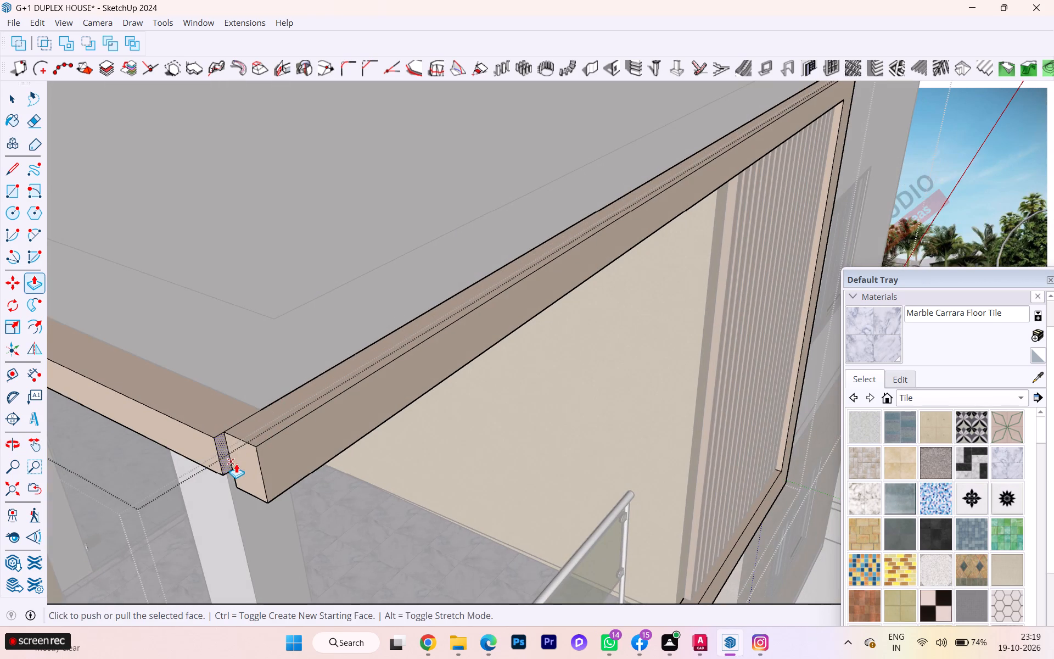
key("space")
left_click(247, 465)
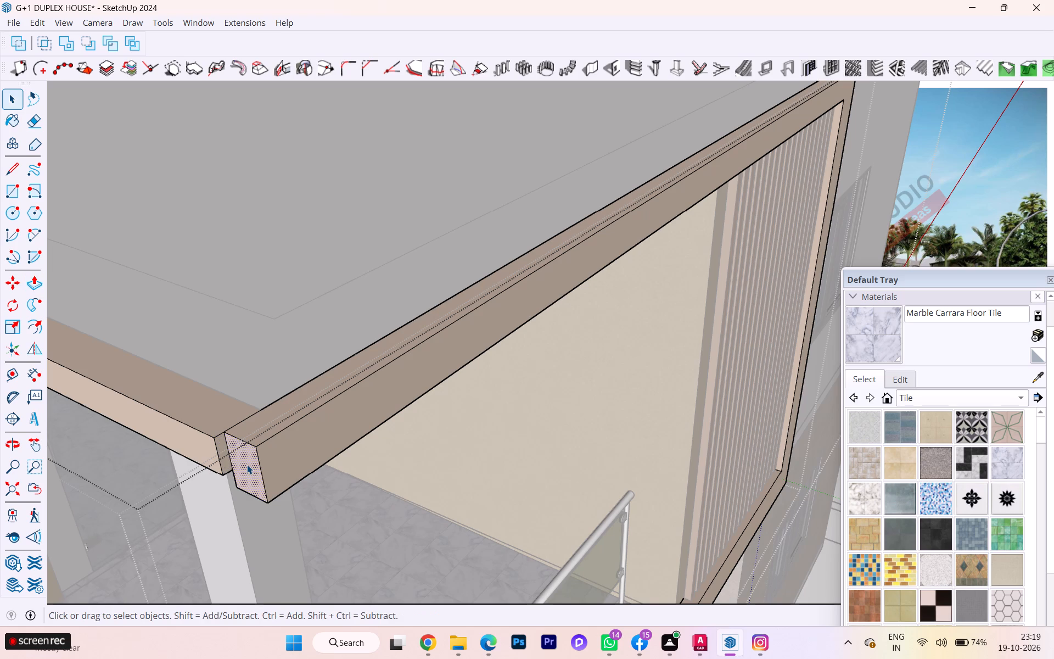
key("p")
left_click(247, 465)
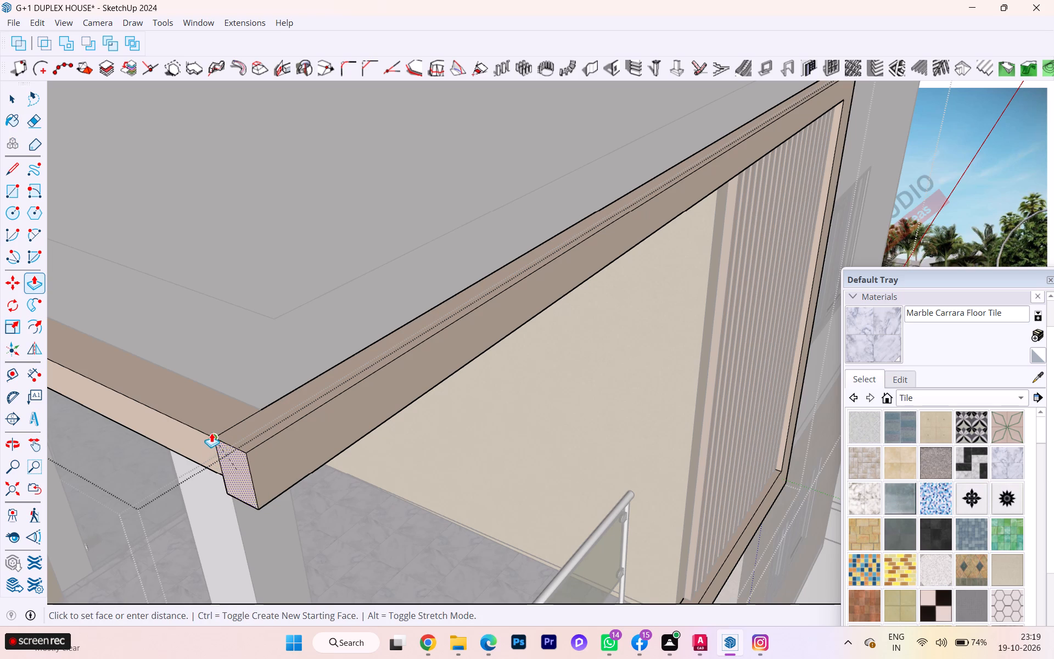
left_click(210, 431)
Push/Pull the side top beam's underside down to the lower corner of the front top beam.
middle_click_drag(251, 433, 489, 293)
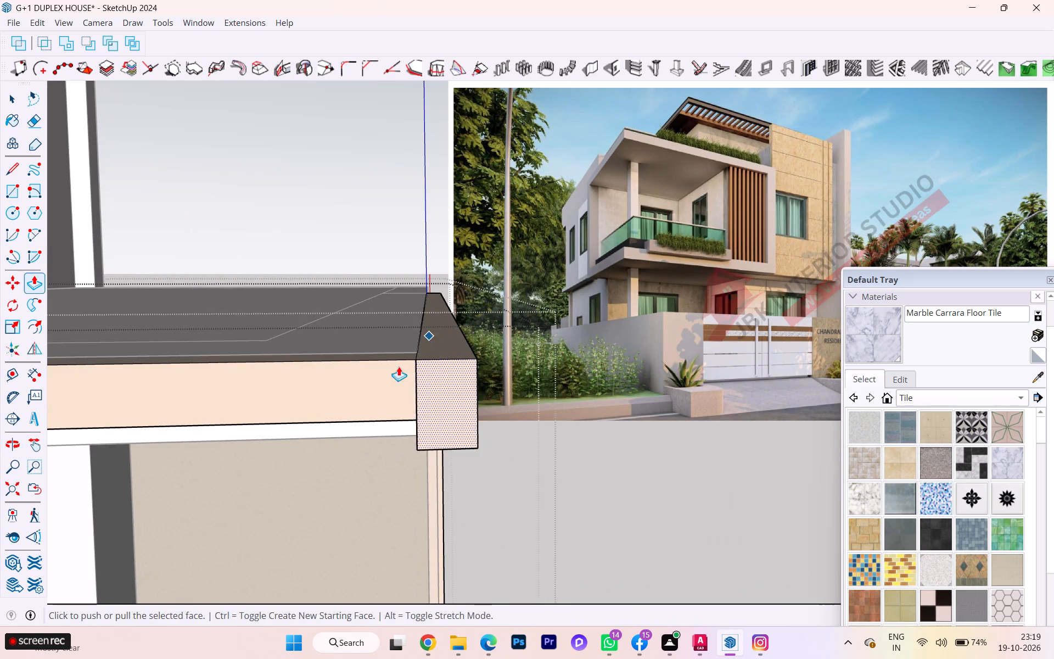
scroll(388, 381, "up", 3)
scroll(358, 418, "down", 1)
middle_click_drag(360, 402, 394, 291)
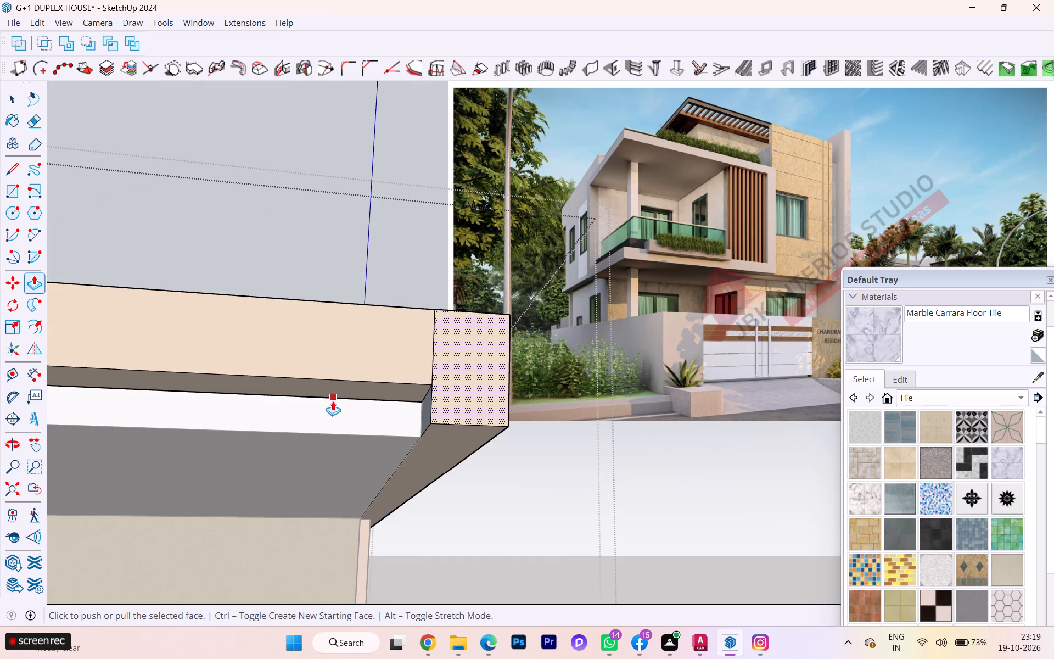
key("space")
left_click(331, 392)
key("p")
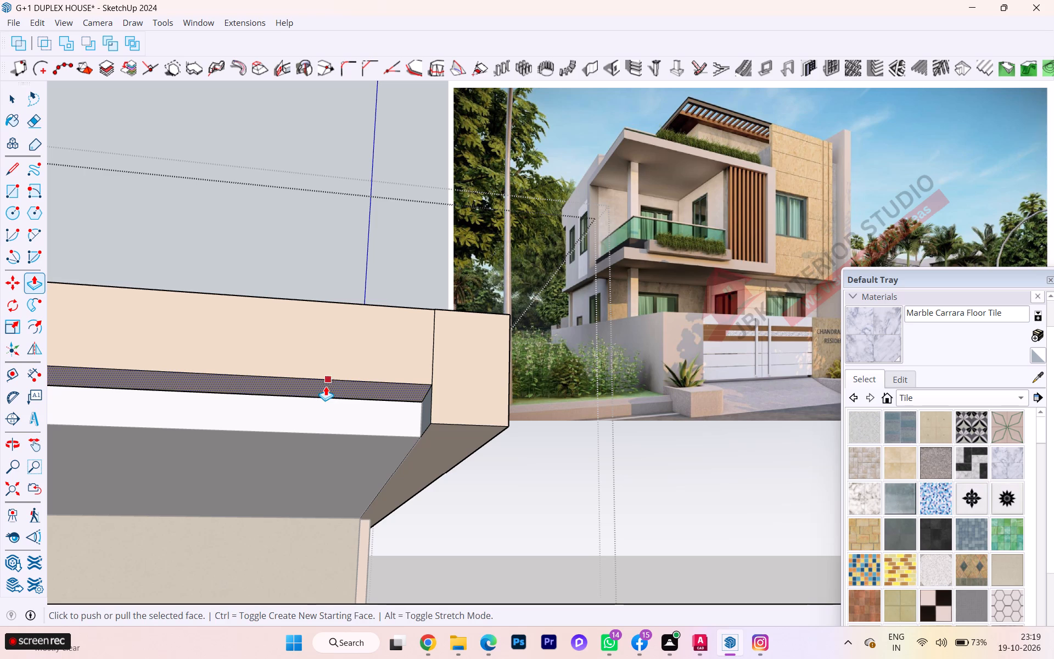
left_click(326, 387)
left_click(433, 421)
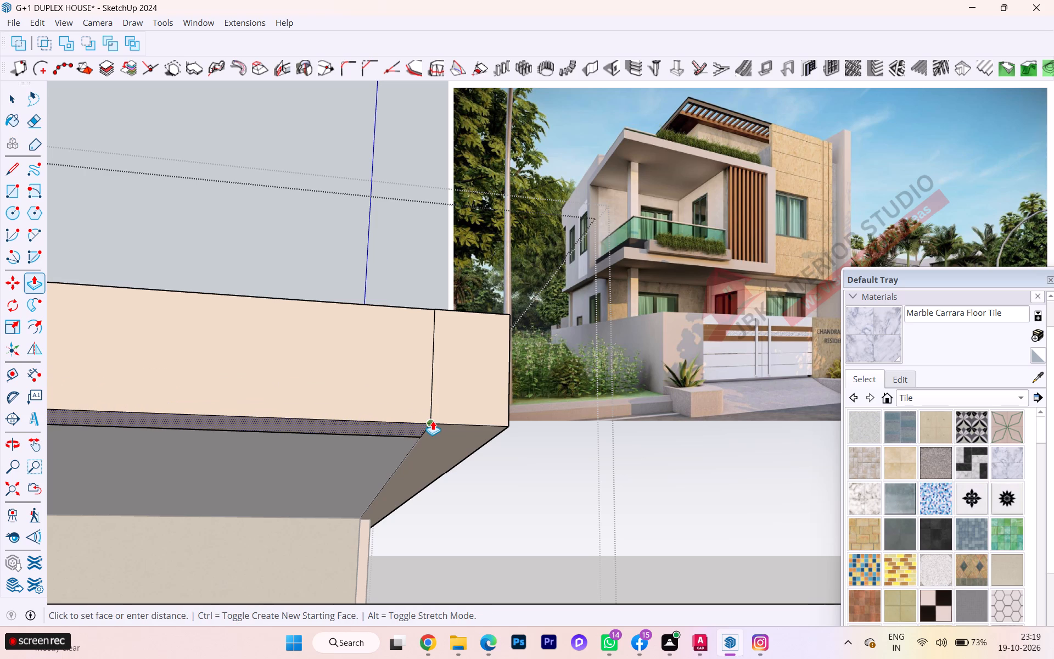
Examine the rebuilt top beams, their roof-corner junction and the side post from several angles, and close the frame group.
scroll(531, 397, "down", 2)
key("space")
middle_click_drag(530, 395, 192, 503)
scroll(380, 399, "down", 5)
scroll(427, 395, "up", 2)
scroll(434, 395, "down", 4)
scroll(534, 390, "down", 4)
left_click(188, 456)
scroll(183, 446, "down", 1)
middle_click_drag(182, 448, 133, 466)
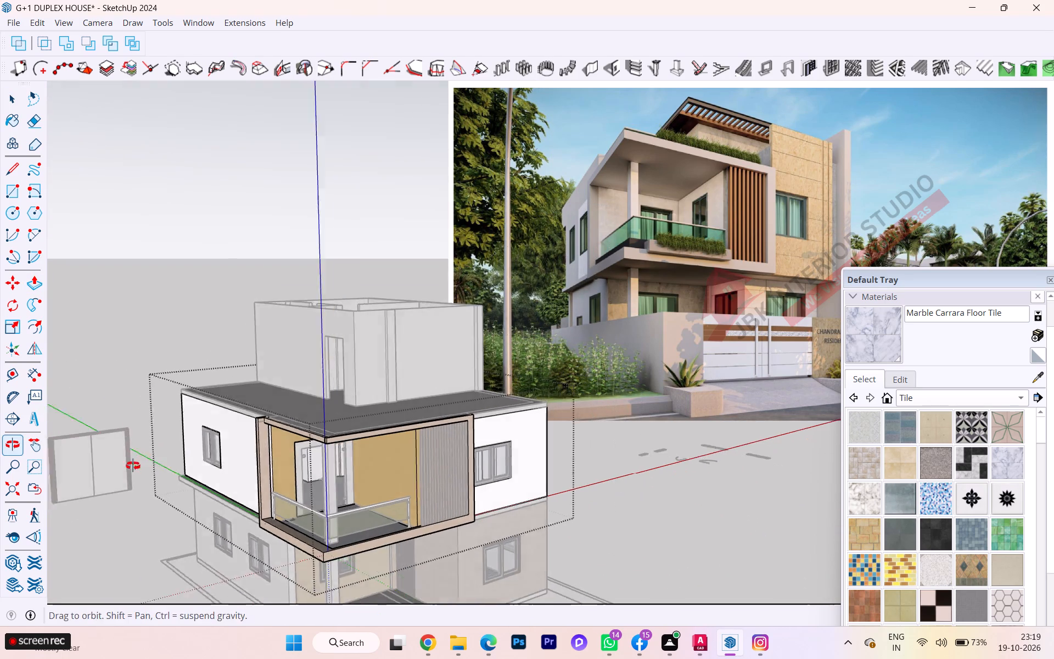
middle_click_drag(133, 466, 125, 470)
scroll(186, 468, "up", 2)
scroll(208, 468, "down", 3)
scroll(209, 468, "up", 2)
scroll(212, 467, "down", 1)
scroll(222, 464, "up", 2)
scroll(278, 432, "down", 1)
scroll(278, 432, "up", 1)
scroll(278, 432, "down", 4)
scroll(278, 432, "up", 5)
scroll(259, 421, "down", 2)
scroll(259, 421, "up", 20)
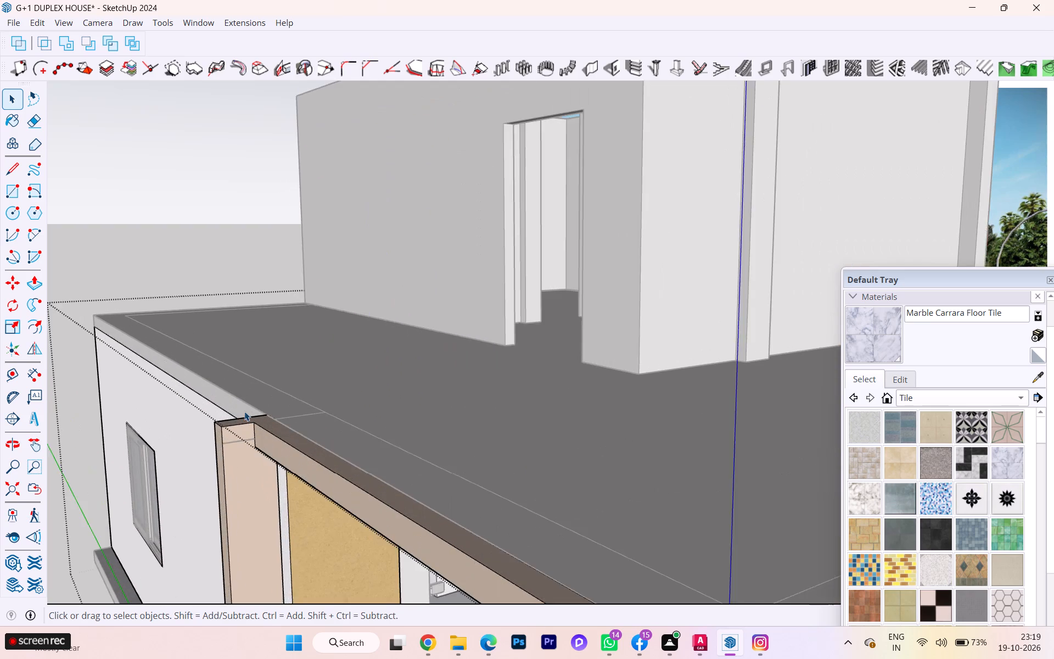
scroll(244, 411, "up", 3)
scroll(247, 412, "down", 3)
scroll(247, 412, "up", 1)
scroll(247, 412, "down", 1)
scroll(247, 412, "up", 10)
scroll(251, 429, "down", 4)
scroll(252, 429, "up", 2)
middle_click_drag(253, 431, 351, 427)
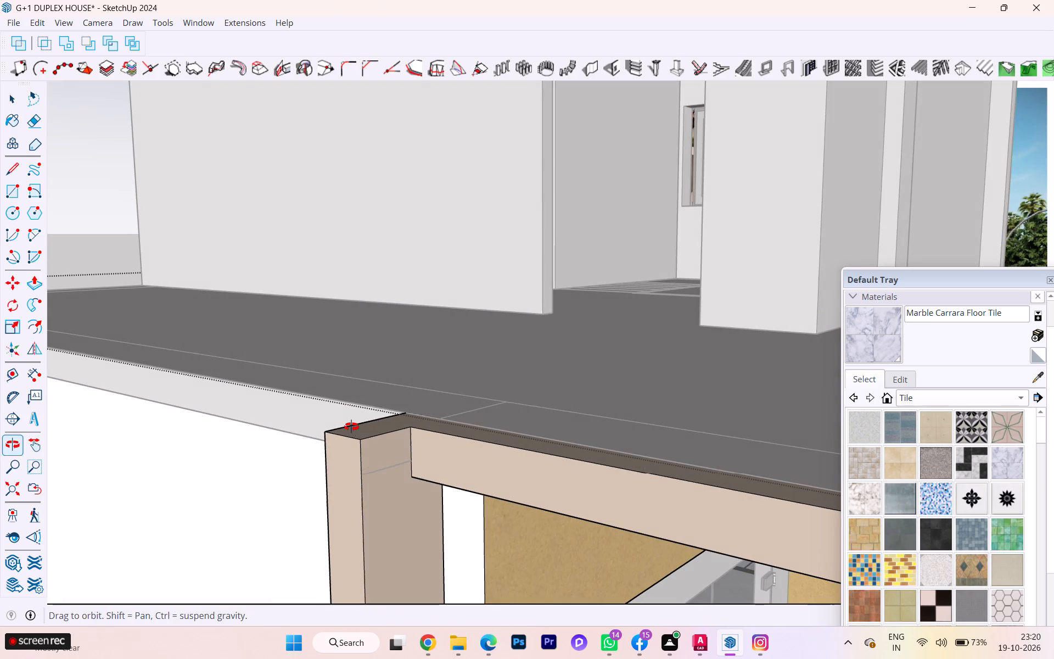
middle_click_drag(351, 427, 319, 433)
scroll(311, 429, "down", 1)
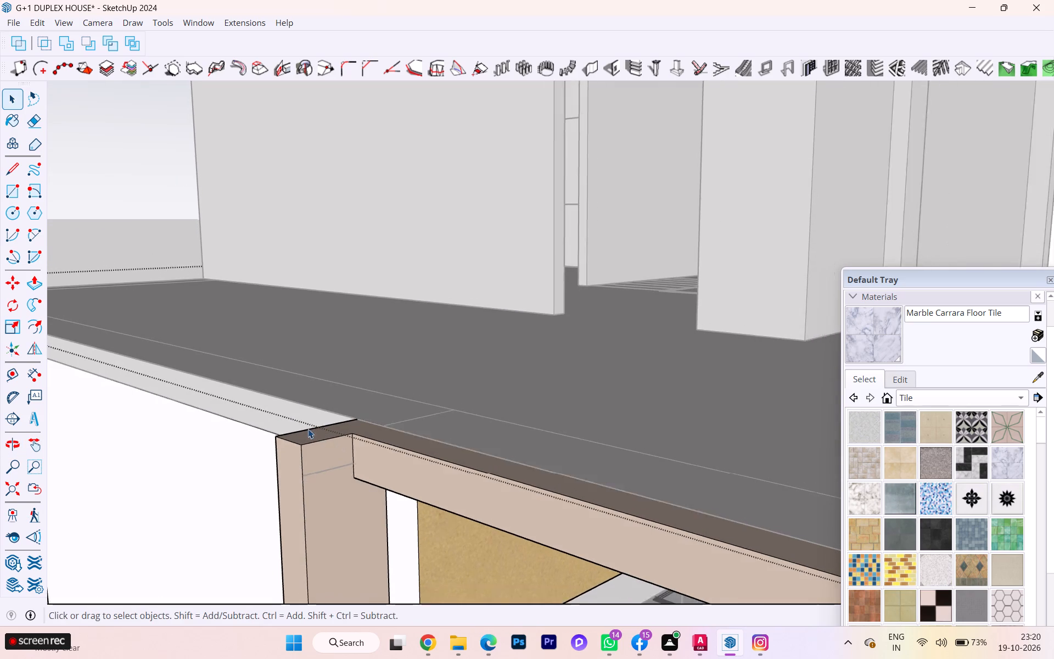
scroll(308, 429, "down", 2)
key("space")
scroll(260, 417, "down", 2)
scroll(259, 417, "up", 2)
scroll(259, 417, "down", 4)
scroll(248, 414, "up", 4)
scroll(248, 414, "down", 7)
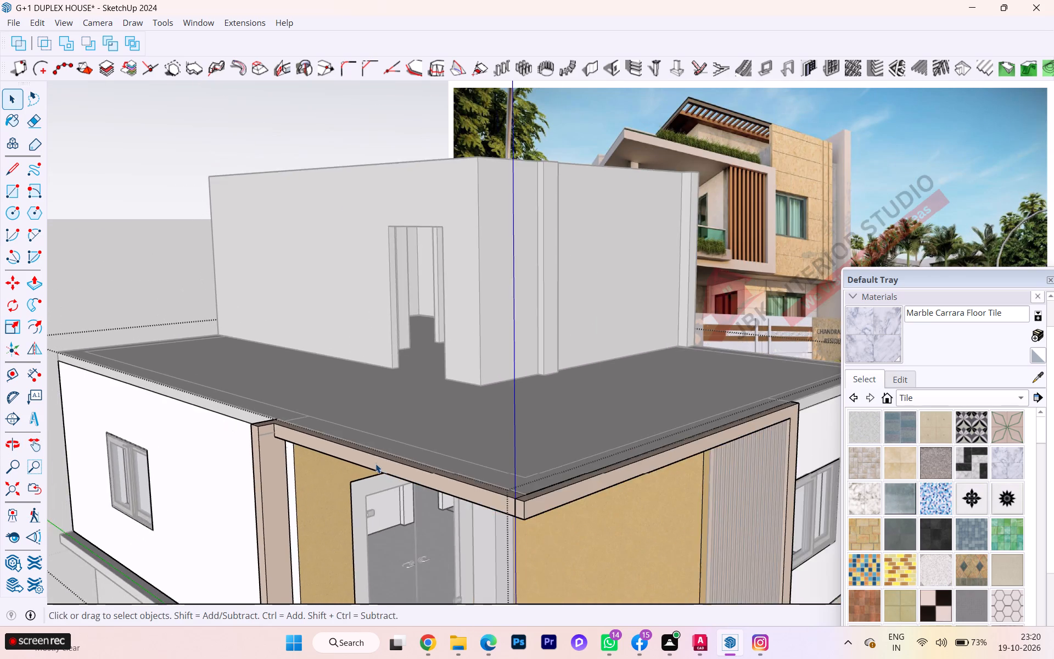
scroll(375, 463, "down", 1)
middle_click_drag(368, 477, 208, 564)
scroll(208, 562, "up", 6)
scroll(260, 444, "down", 2)
scroll(263, 440, "up", 2)
scroll(264, 440, "down", 5)
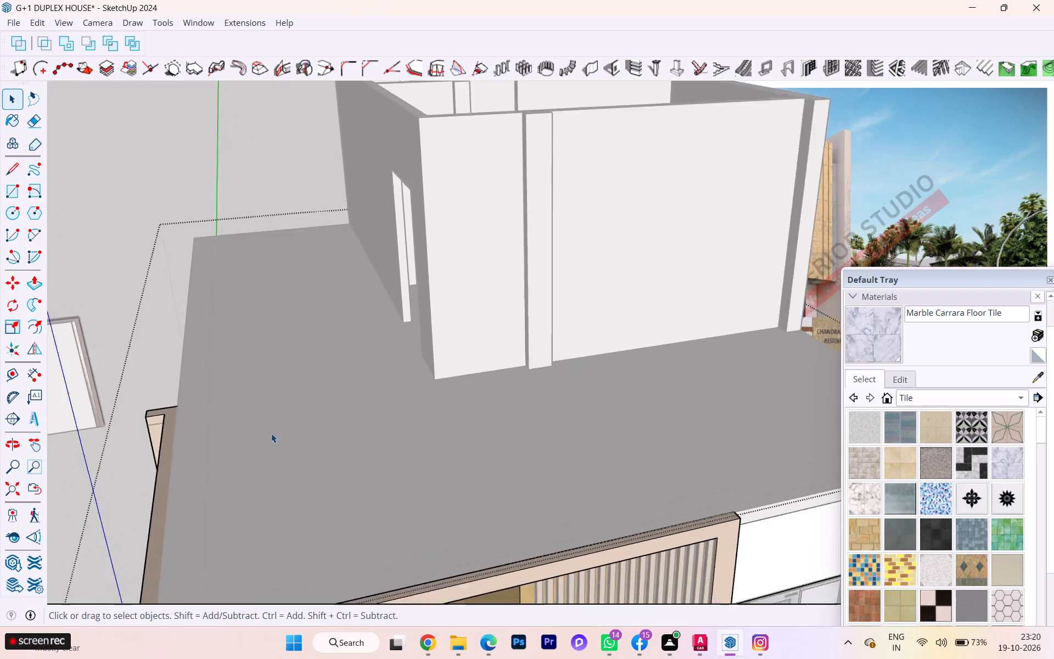
scroll(271, 433, "down", 3)
scroll(227, 482, "down", 2)
scroll(206, 491, "up", 1)
scroll(206, 491, "down", 3)
scroll(206, 491, "up", 4)
scroll(205, 494, "down", 1)
middle_click_drag(205, 494, 309, 465)
scroll(267, 462, "down", 1)
scroll(311, 467, "up", 2)
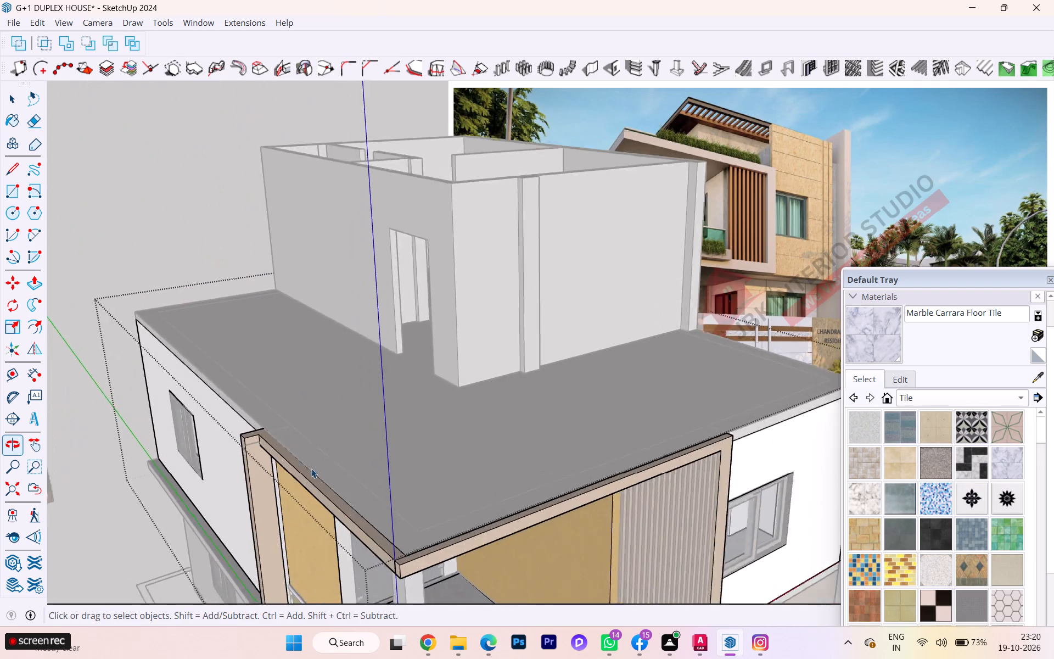
scroll(311, 468, "down", 2)
scroll(311, 468, "up", 7)
scroll(313, 470, "down", 1)
scroll(312, 470, "up", 2)
scroll(311, 468, "down", 10)
scroll(296, 455, "up", 2)
scroll(295, 454, "down", 2)
scroll(273, 432, "up", 1)
scroll(269, 424, "down", 3)
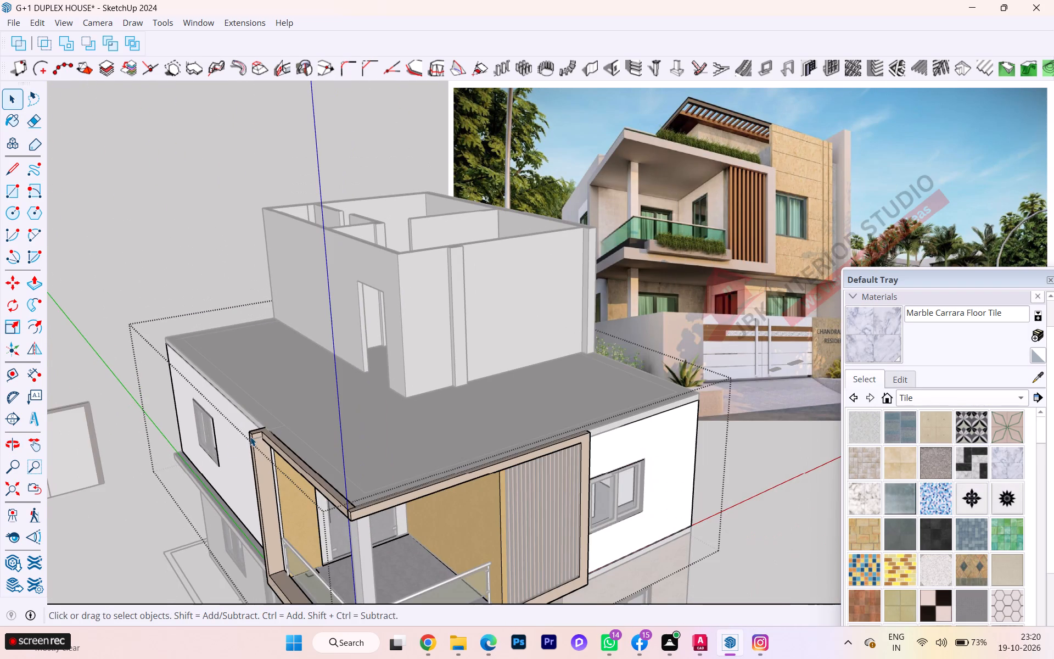
key("space")
left_click(143, 460)
Delete the stray line crossing the side post's inner face beside the side top beam.
middle_click_drag(254, 479, 229, 360)
scroll(214, 383, "down", 2)
scroll(210, 386, "up", 1)
scroll(210, 386, "down", 3)
scroll(271, 384, "down", 1)
middle_click_drag(271, 383, 438, 433)
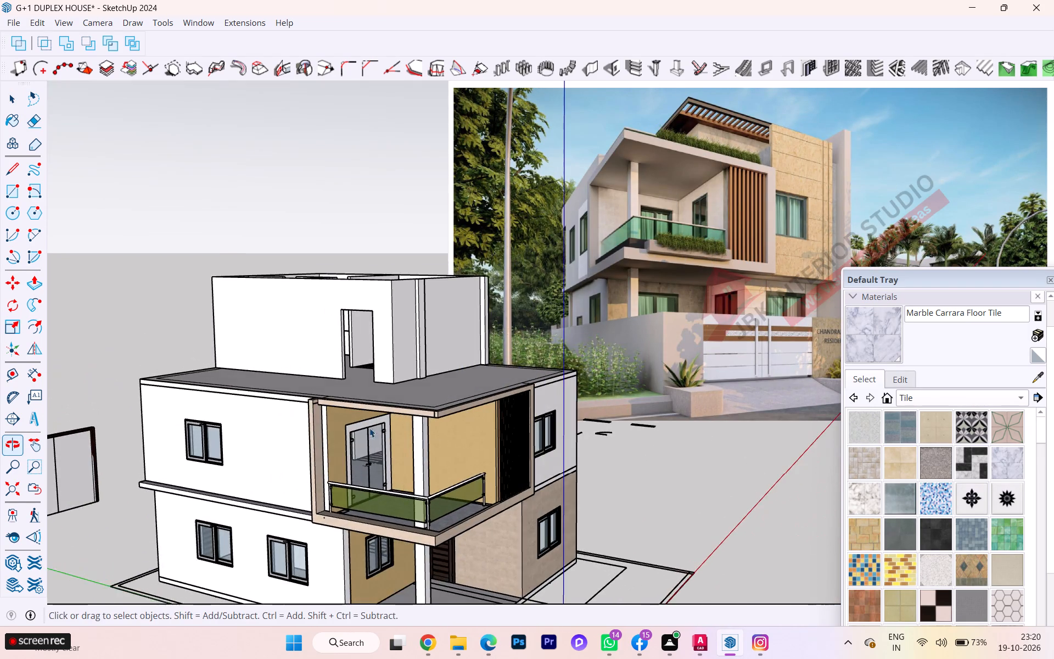
scroll(357, 426, "up", 5)
scroll(302, 373, "up", 7)
scroll(300, 389, "down", 1)
scroll(300, 389, "up", 6)
scroll(290, 396, "down", 1)
scroll(290, 396, "up", 1)
scroll(290, 398, "down", 8)
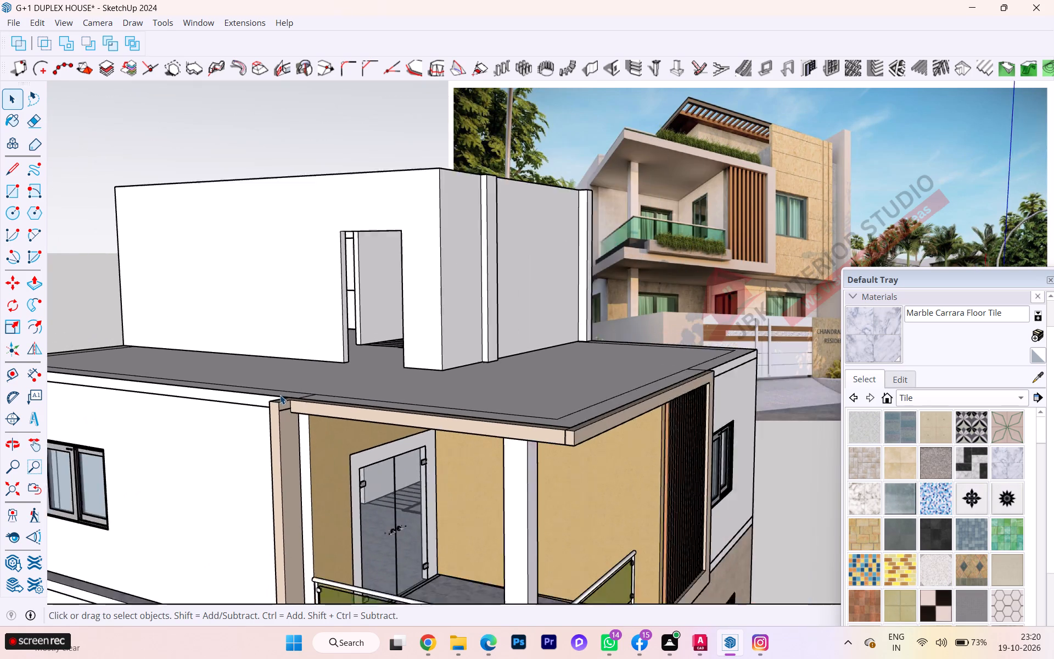
scroll(280, 395, "down", 2)
scroll(279, 398, "up", 20)
scroll(279, 398, "up", 1)
left_click(292, 414)
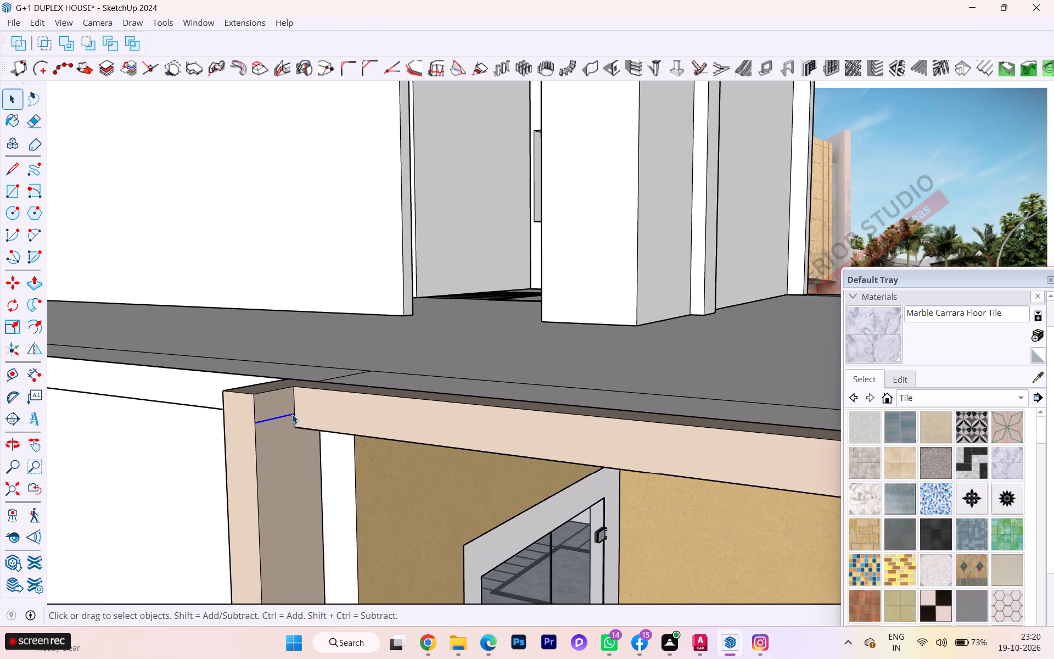
key("Delete")
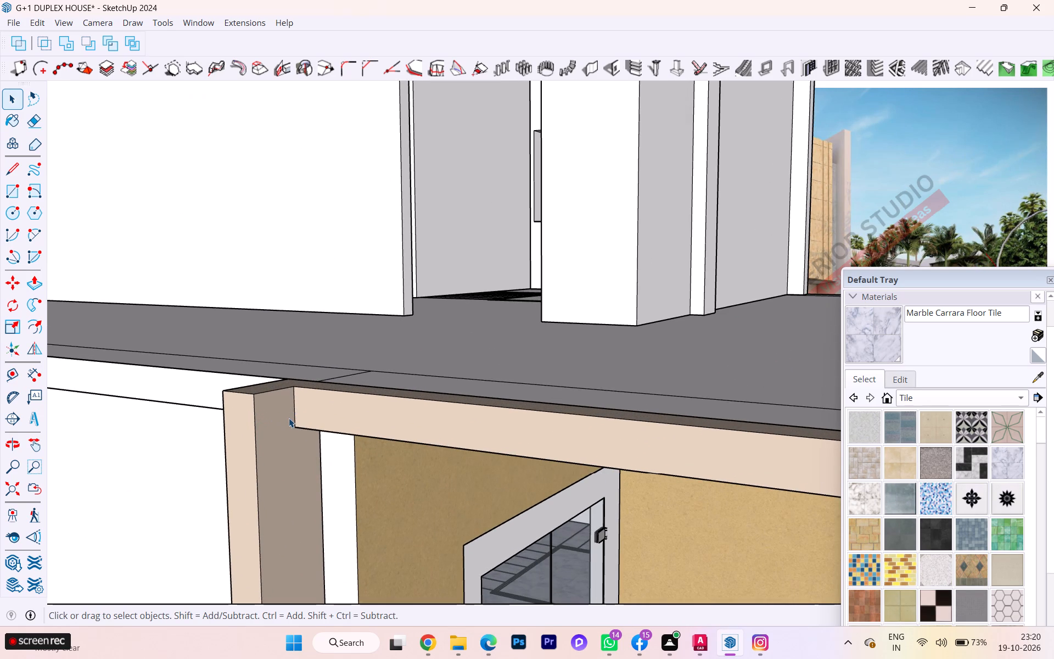
Open the beige frame group for editing and select the side post's inner face.
scroll(246, 405, "up", 1)
scroll(246, 405, "down", 12)
left_click(264, 406)
double_click(271, 409)
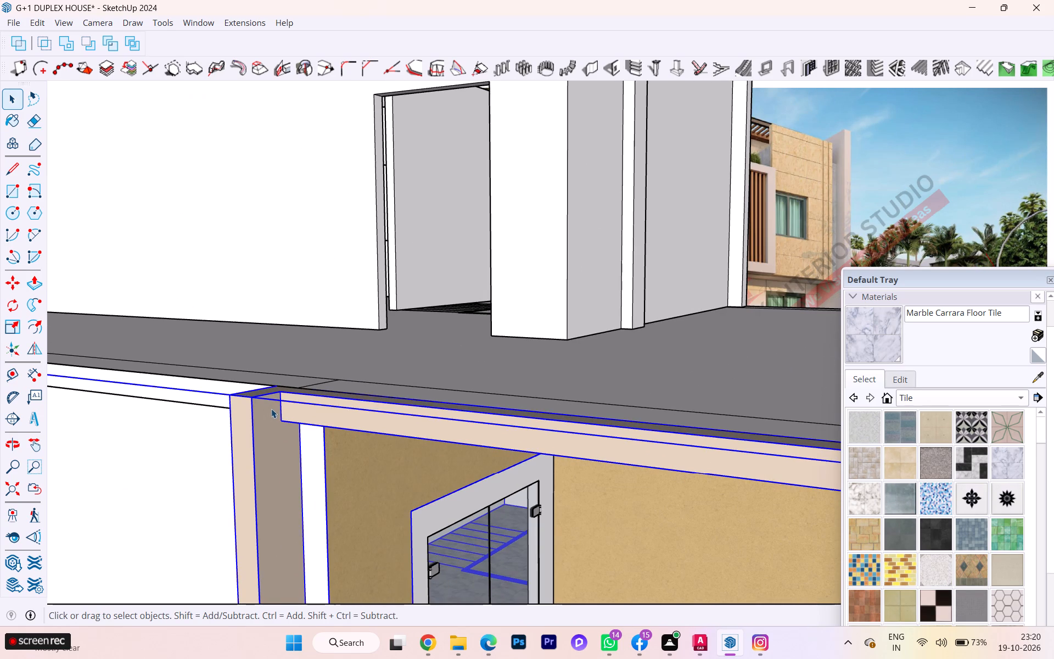
left_click(266, 410)
triple_click(266, 410)
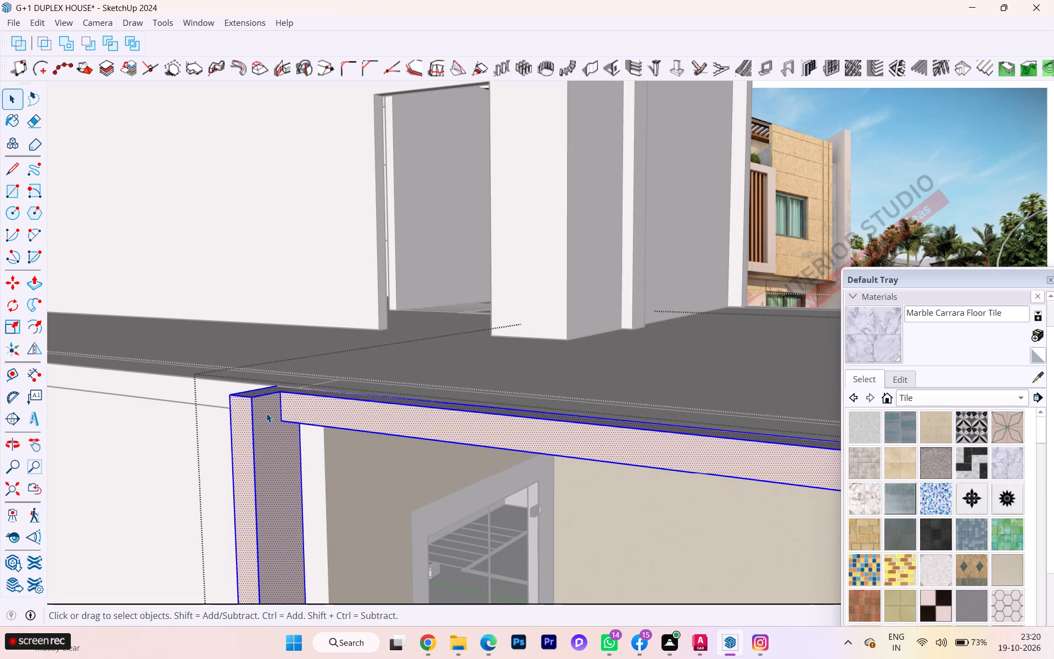
left_click(266, 413)
Examine the corner where the side post meets the beige frame's top beams up close, and close the frame group.
scroll(273, 420, "down", 1)
middle_click_drag(273, 420, 283, 454)
scroll(283, 454, "up", 2)
scroll(283, 454, "down", 1)
scroll(283, 454, "up", 4)
scroll(283, 453, "down", 1)
scroll(283, 453, "up", 3)
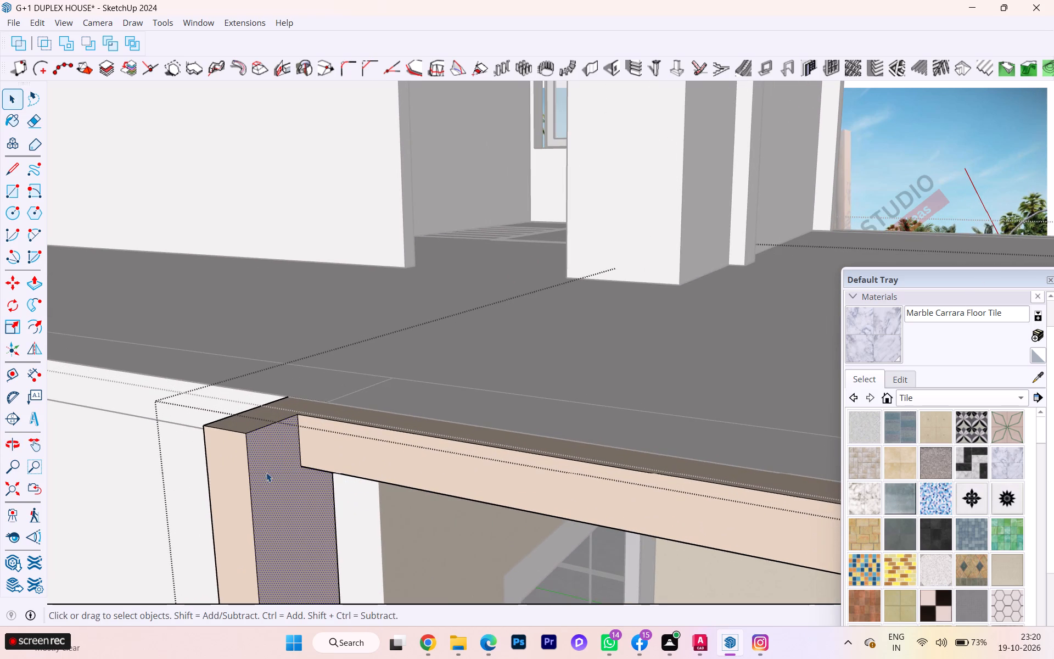
scroll(255, 474, "down", 2)
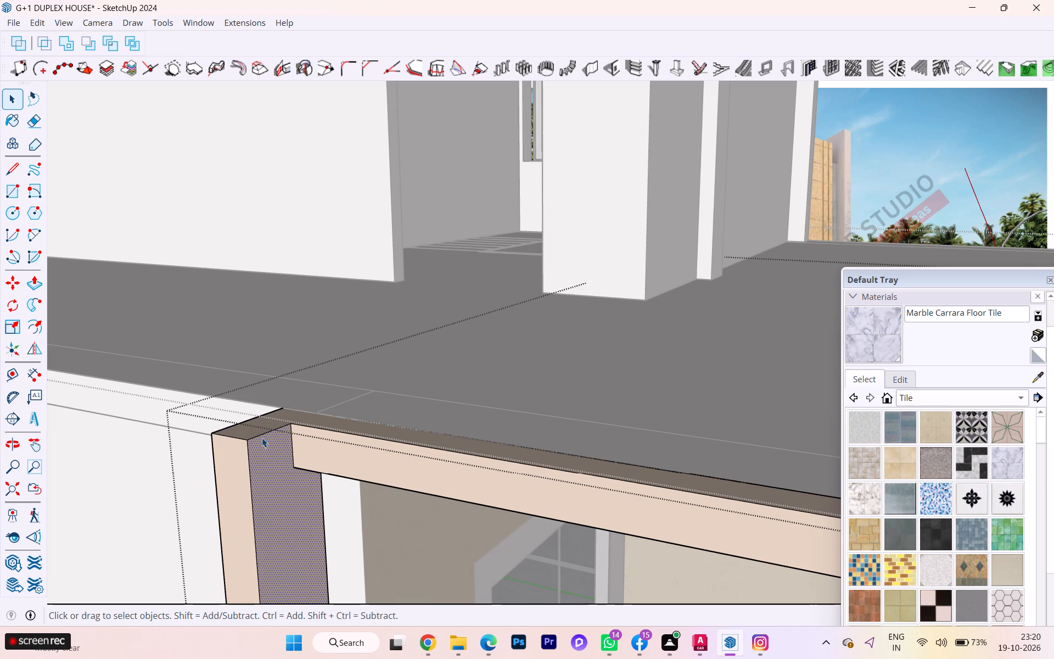
scroll(256, 429, "up", 1)
scroll(256, 429, "down", 1)
scroll(256, 428, "up", 7)
scroll(278, 424, "down", 4)
scroll(278, 424, "up", 8)
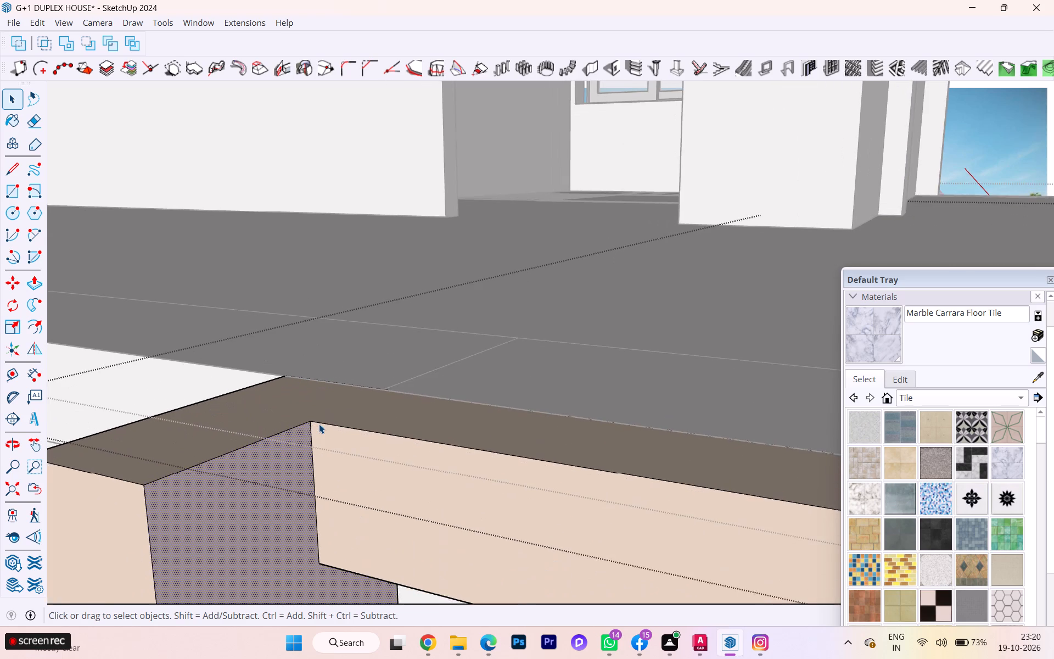
scroll(319, 424, "down", 7)
scroll(294, 430, "up", 1)
scroll(246, 431, "down", 3)
scroll(242, 432, "up", 2)
scroll(241, 432, "down", 2)
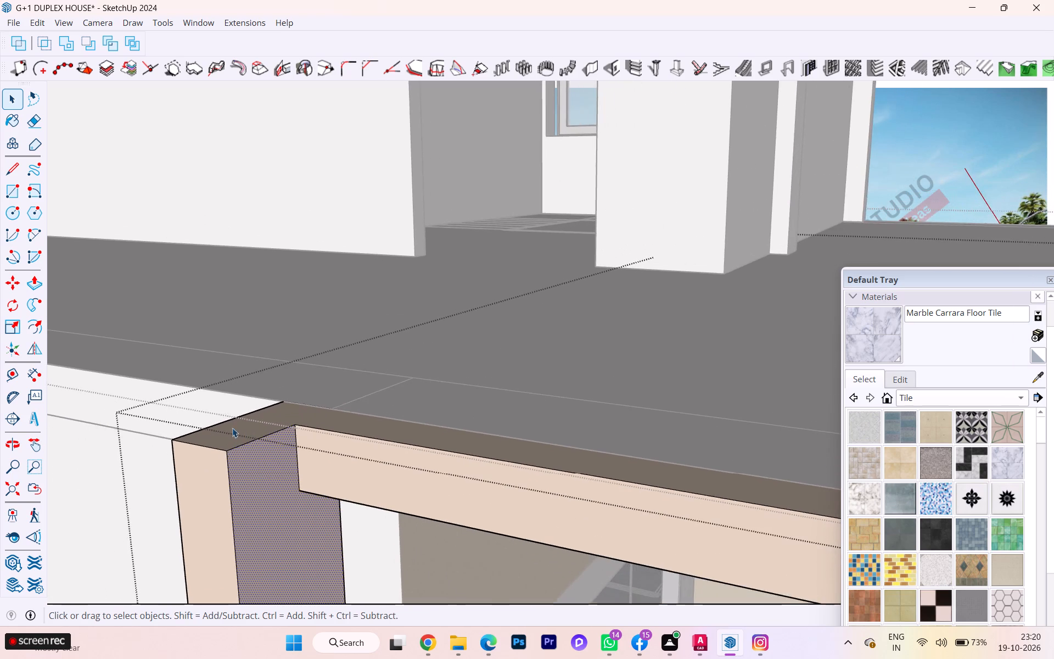
scroll(216, 415, "down", 6)
scroll(216, 415, "up", 1)
scroll(216, 415, "down", 1)
scroll(258, 381, "down", 1)
scroll(259, 381, "up", 1)
scroll(261, 381, "down", 4)
scroll(314, 360, "down", 1)
scroll(315, 360, "up", 4)
scroll(320, 361, "down", 3)
scroll(382, 361, "down", 2)
scroll(383, 365, "up", 1)
scroll(383, 369, "down", 1)
scroll(320, 381, "down", 2)
scroll(310, 383, "up", 1)
scroll(307, 384, "down", 3)
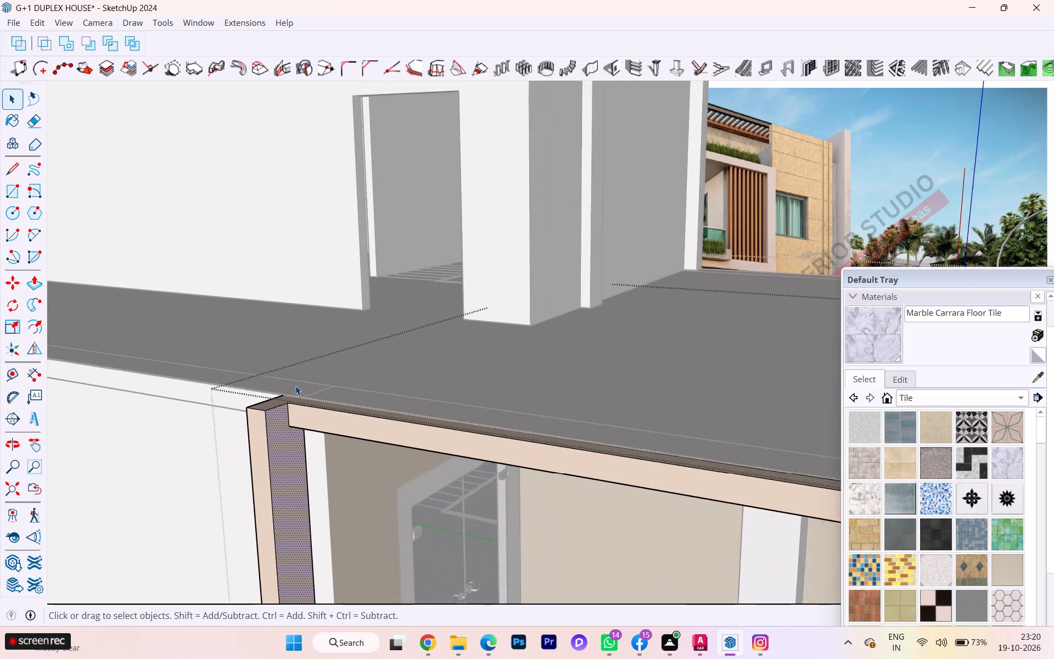
scroll(295, 386, "down", 2)
scroll(277, 388, "up", 1)
scroll(276, 388, "down", 4)
scroll(243, 381, "up", 1)
scroll(243, 381, "down", 5)
scroll(242, 381, "up", 5)
scroll(242, 381, "down", 6)
left_click(710, 398)
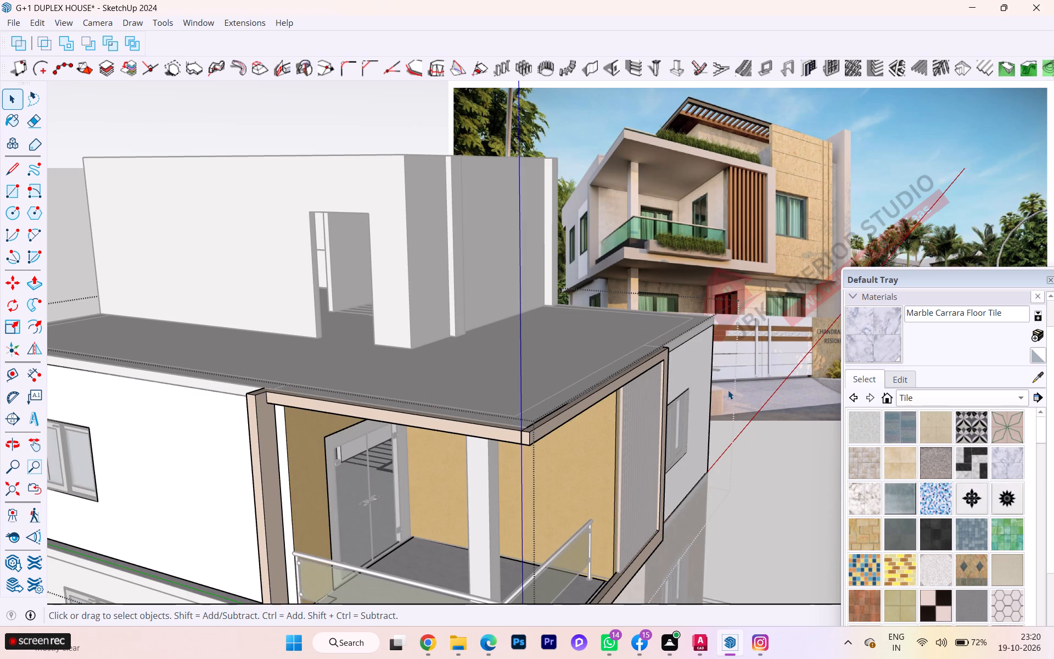
left_click(745, 388)
Examine the house from the balcony front and from above, looking over the roof slab and the open-topped rooftop room.
middle_click_drag(680, 405, 455, 400)
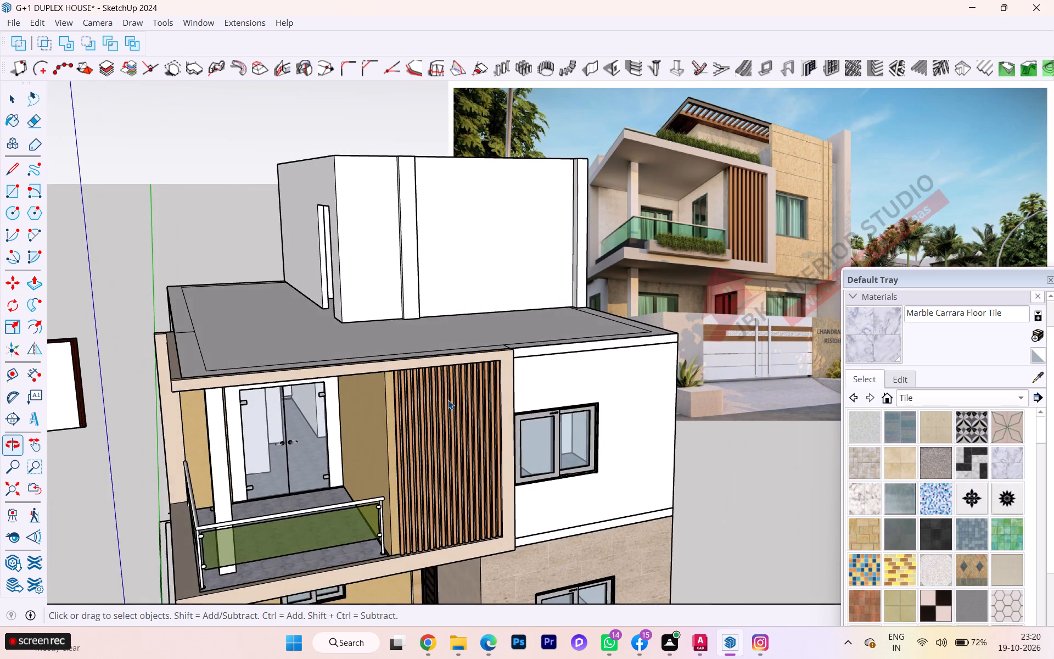
scroll(354, 392, "down", 7)
scroll(314, 405, "up", 1)
middle_click_drag(301, 404, 222, 398)
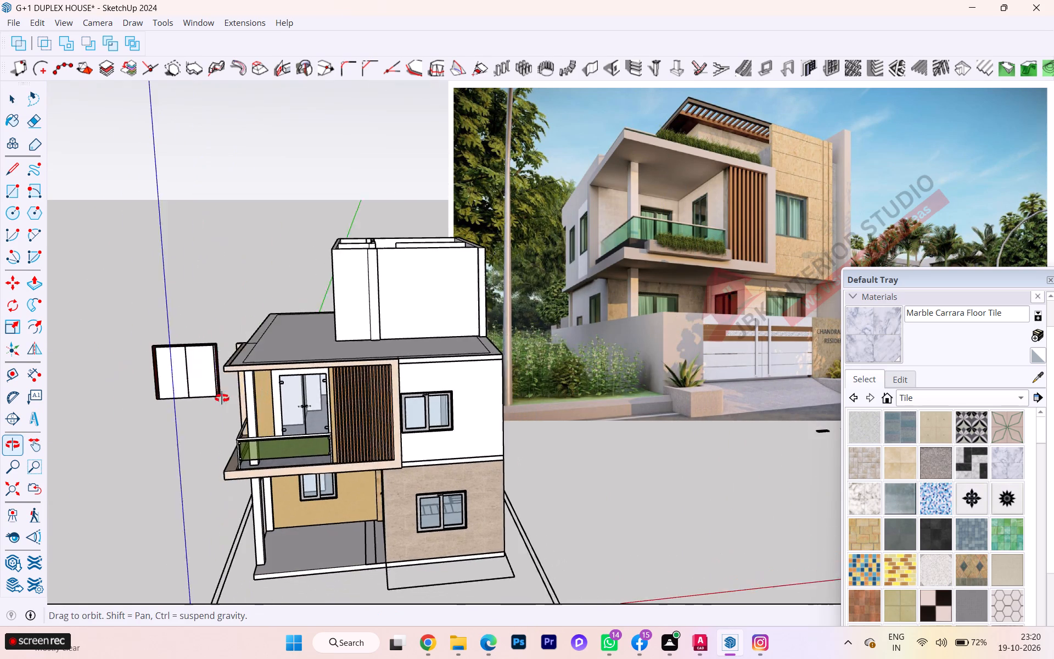
middle_click_drag(222, 398, 216, 400)
scroll(305, 417, "up", 1)
scroll(357, 396, "up", 1)
scroll(345, 399, "down", 1)
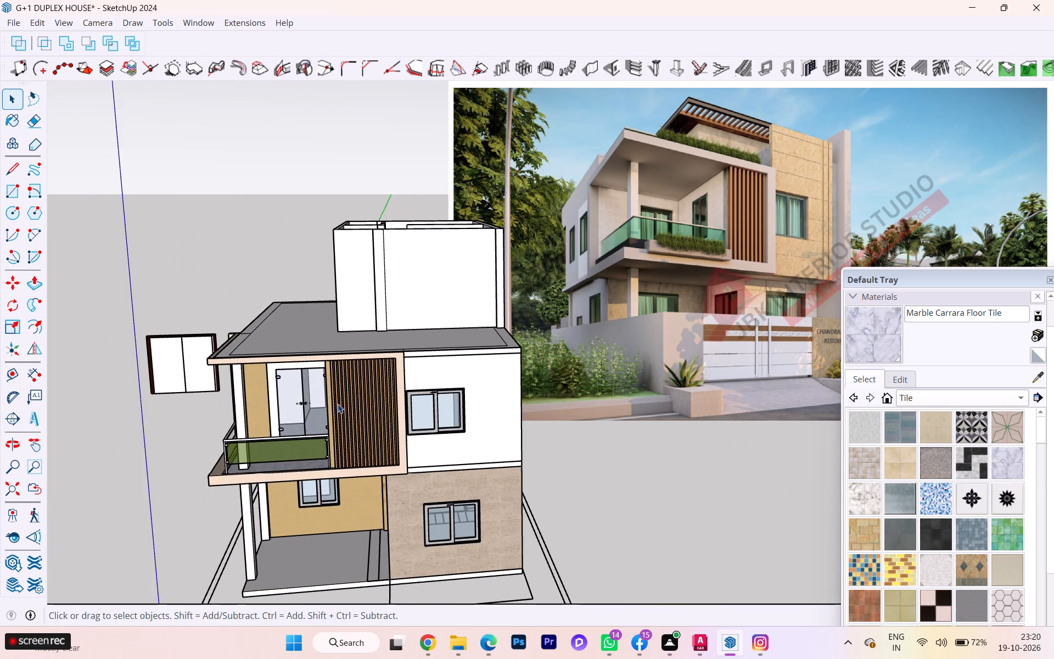
scroll(338, 404, "down", 1)
middle_click_drag(327, 444, 389, 595)
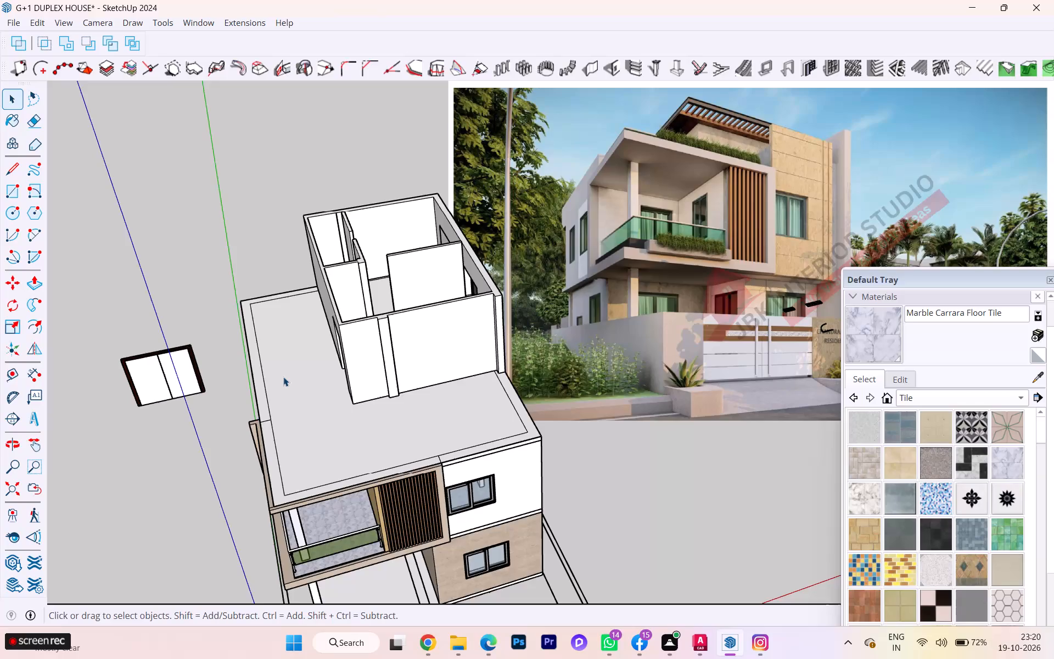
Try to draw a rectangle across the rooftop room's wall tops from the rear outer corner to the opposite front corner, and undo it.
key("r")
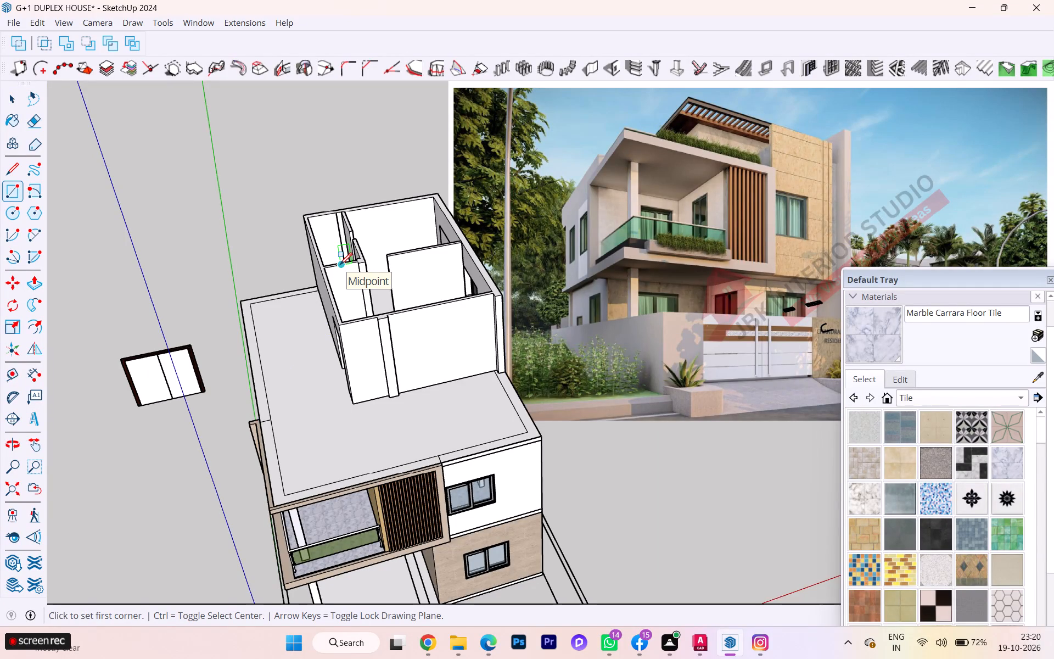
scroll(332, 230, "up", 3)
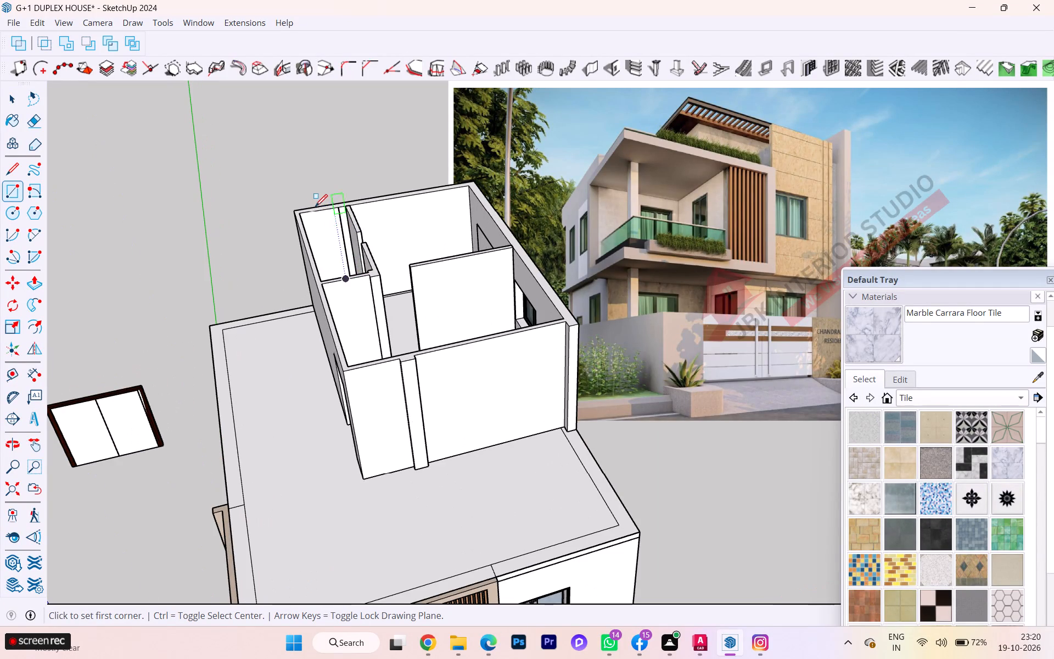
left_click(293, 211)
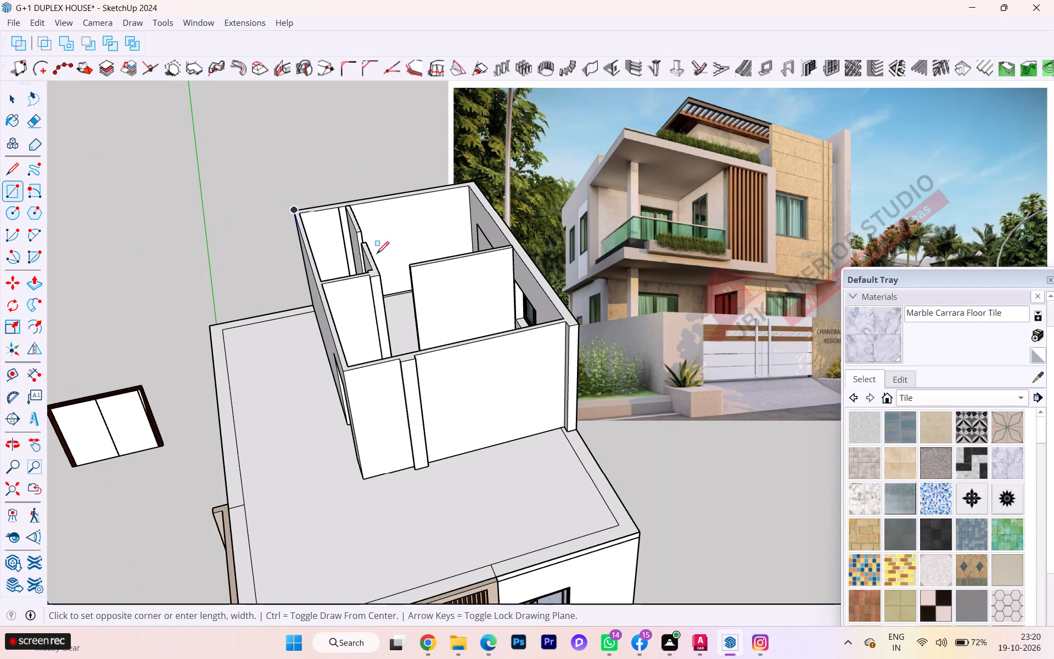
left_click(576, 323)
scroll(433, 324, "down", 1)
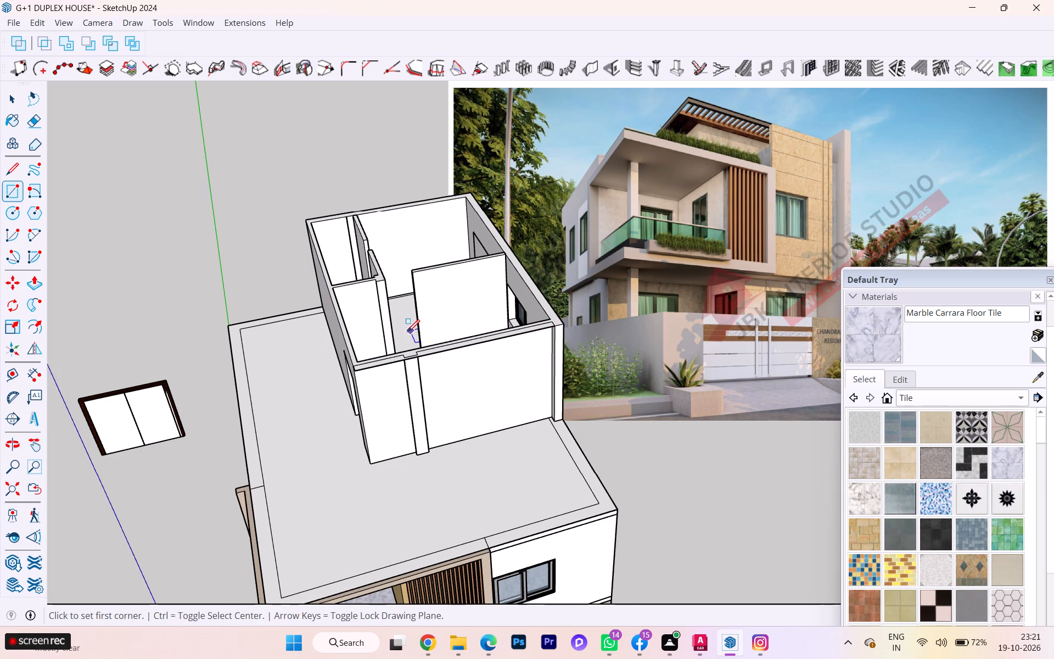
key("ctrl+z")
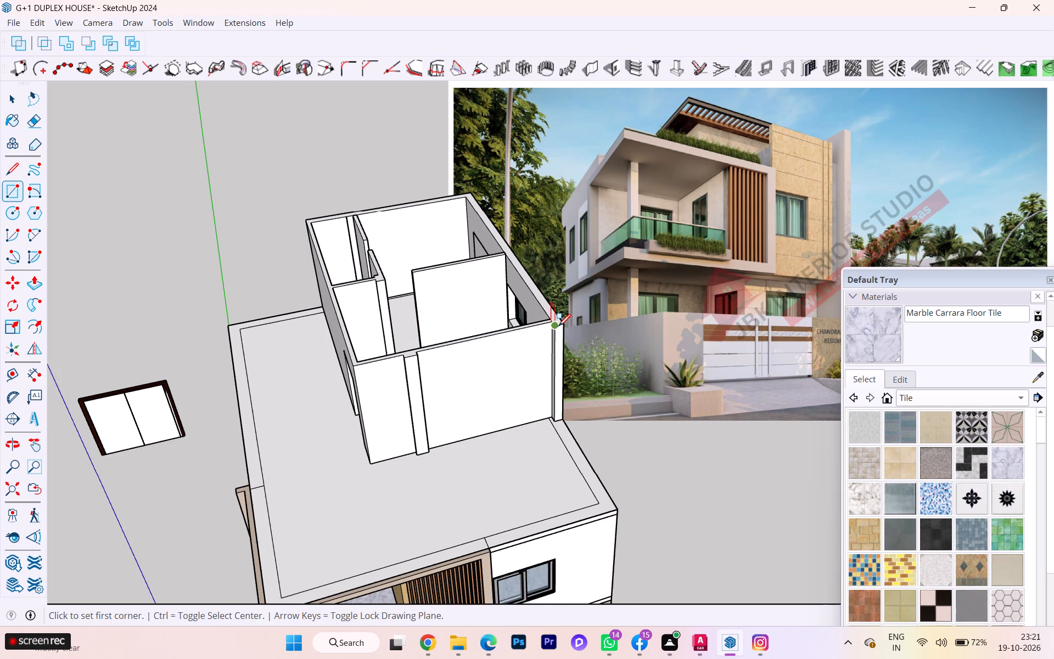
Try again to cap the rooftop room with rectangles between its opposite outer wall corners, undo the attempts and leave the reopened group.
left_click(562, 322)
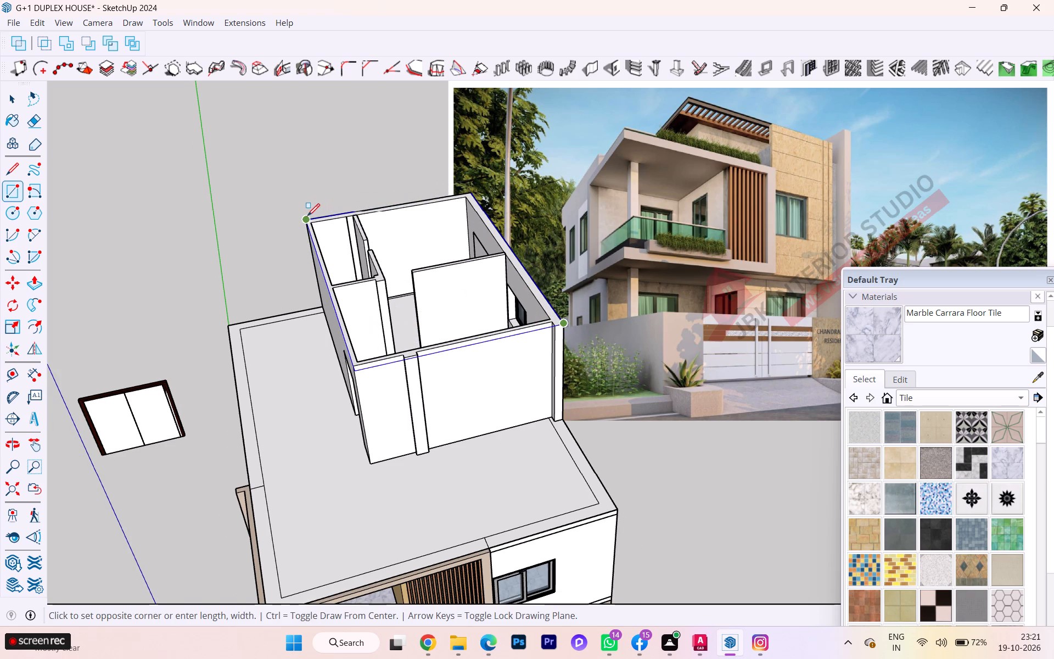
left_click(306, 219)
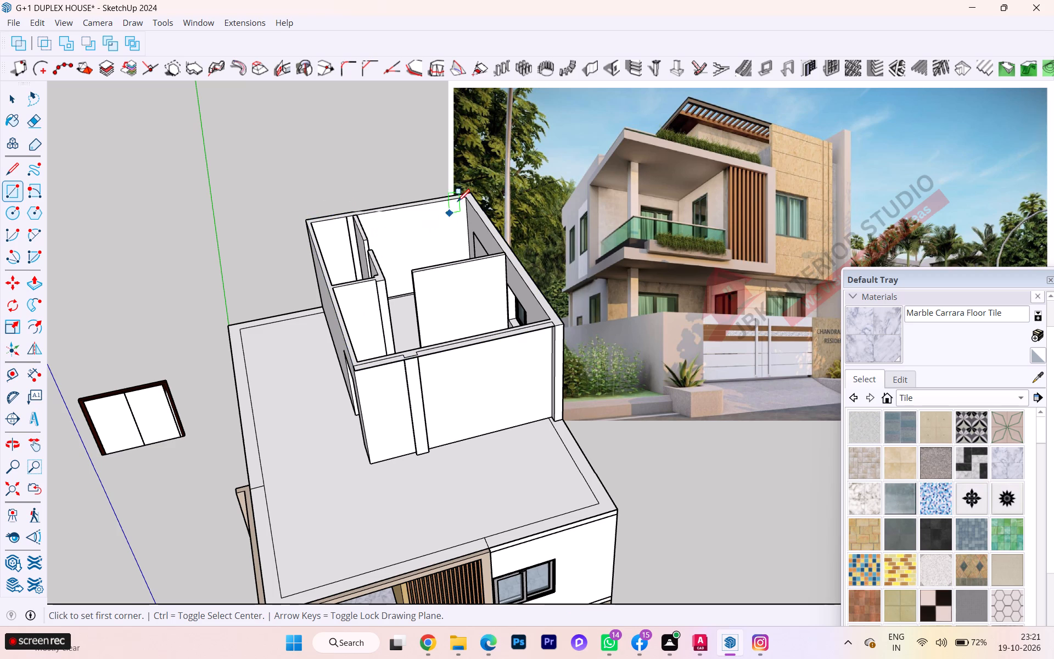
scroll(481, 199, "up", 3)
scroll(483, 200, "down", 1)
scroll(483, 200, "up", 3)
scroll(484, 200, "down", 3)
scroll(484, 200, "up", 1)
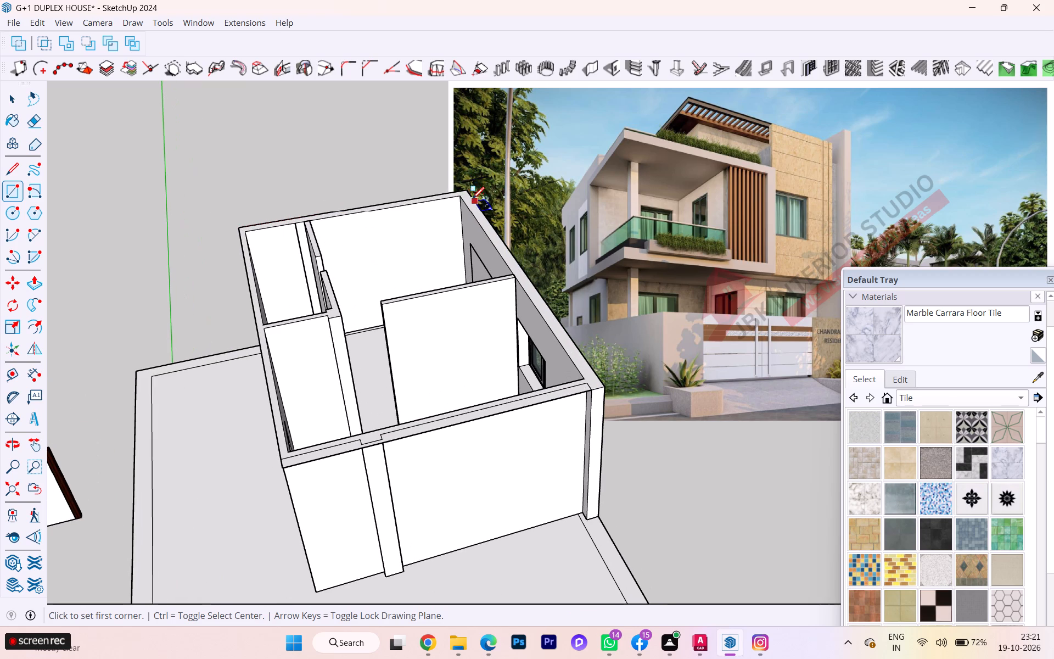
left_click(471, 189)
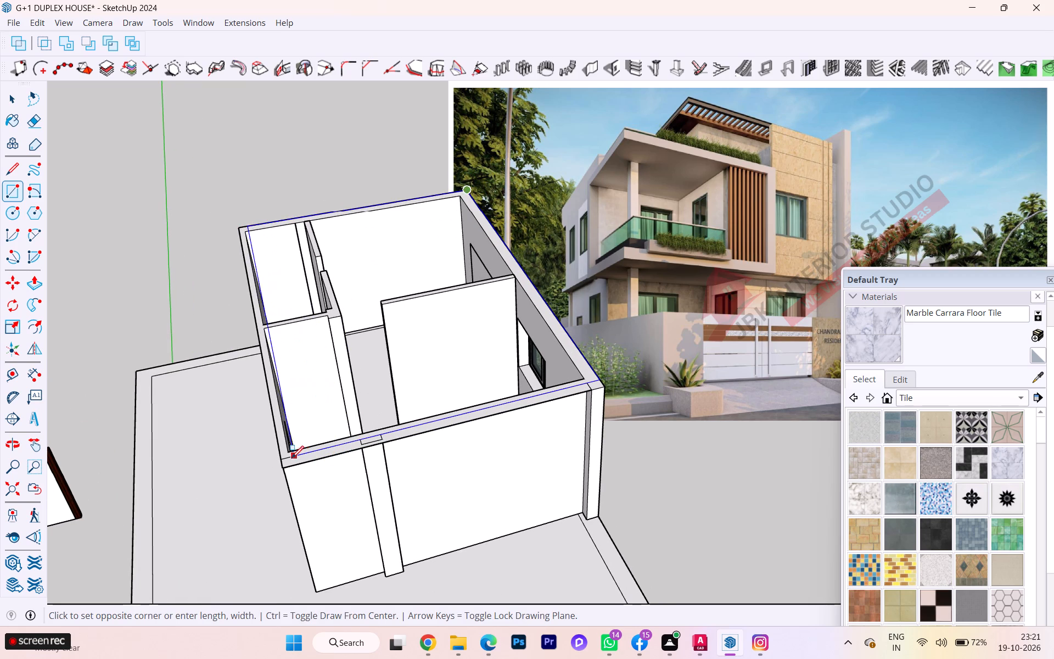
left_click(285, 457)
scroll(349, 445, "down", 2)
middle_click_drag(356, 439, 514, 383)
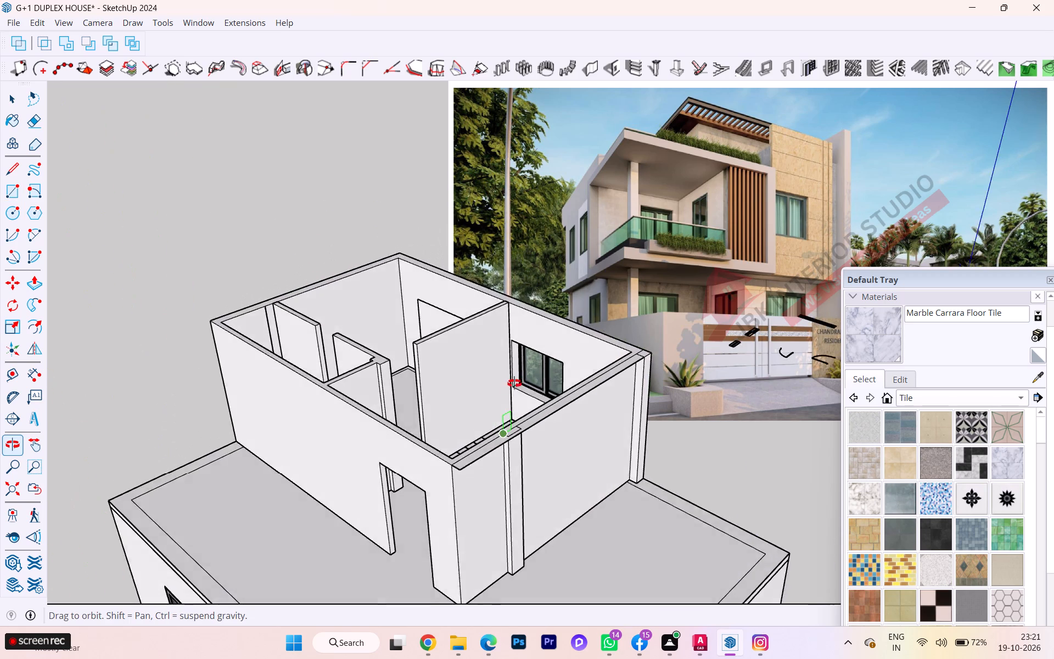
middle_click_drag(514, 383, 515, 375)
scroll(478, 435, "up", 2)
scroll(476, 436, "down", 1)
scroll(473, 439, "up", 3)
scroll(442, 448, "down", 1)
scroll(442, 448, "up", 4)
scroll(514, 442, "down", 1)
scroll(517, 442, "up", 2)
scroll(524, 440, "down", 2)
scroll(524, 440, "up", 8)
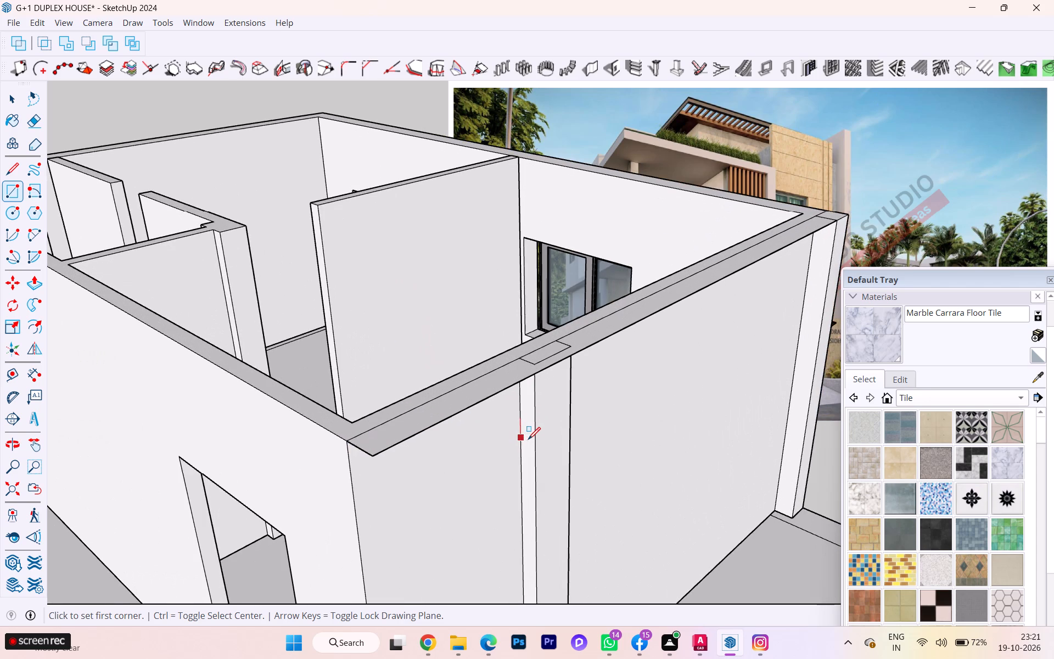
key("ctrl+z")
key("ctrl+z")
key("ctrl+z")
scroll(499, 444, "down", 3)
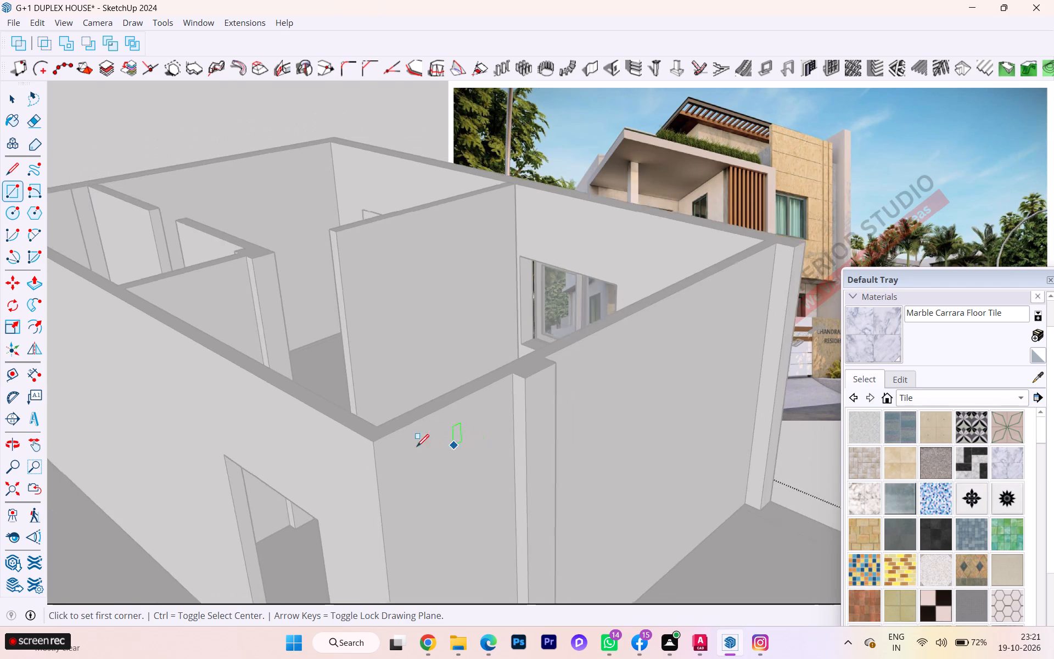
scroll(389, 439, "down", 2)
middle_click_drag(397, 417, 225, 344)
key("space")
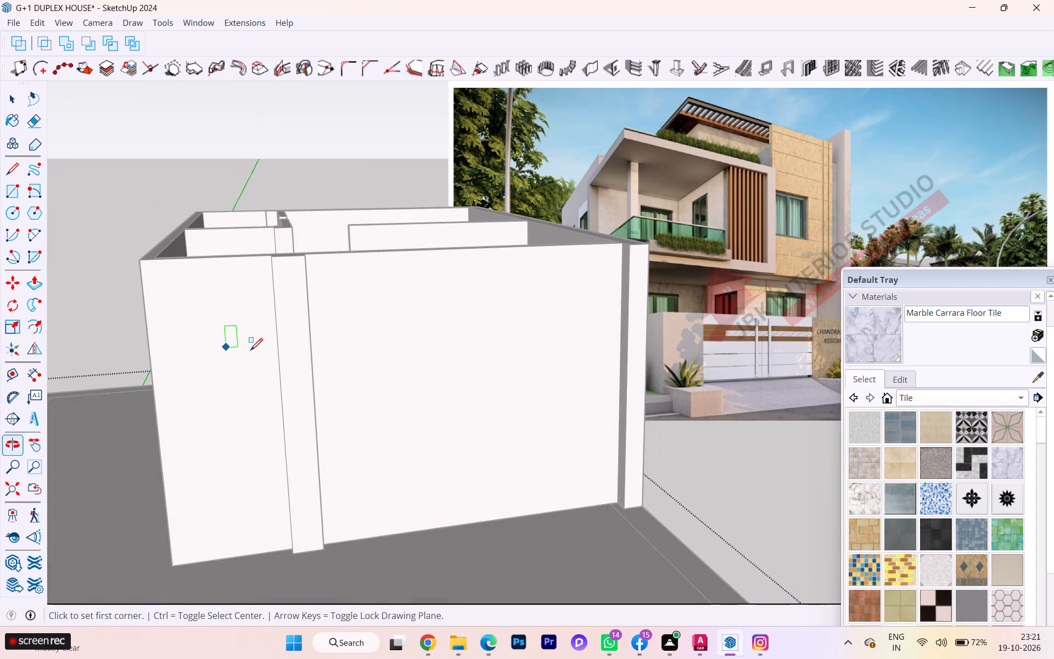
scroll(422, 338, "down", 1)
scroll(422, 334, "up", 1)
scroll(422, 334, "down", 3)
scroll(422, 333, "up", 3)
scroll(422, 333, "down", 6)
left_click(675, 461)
Delete the stray black fragments lying on the open ground beside the house.
scroll(503, 446, "down", 3)
scroll(471, 455, "up", 2)
scroll(471, 455, "down", 3)
scroll(510, 512, "down", 1)
scroll(511, 512, "up", 1)
scroll(512, 512, "down", 1)
scroll(445, 509, "down", 1)
scroll(445, 509, "up", 1)
scroll(445, 509, "down", 2)
scroll(444, 509, "up", 2)
scroll(444, 509, "down", 1)
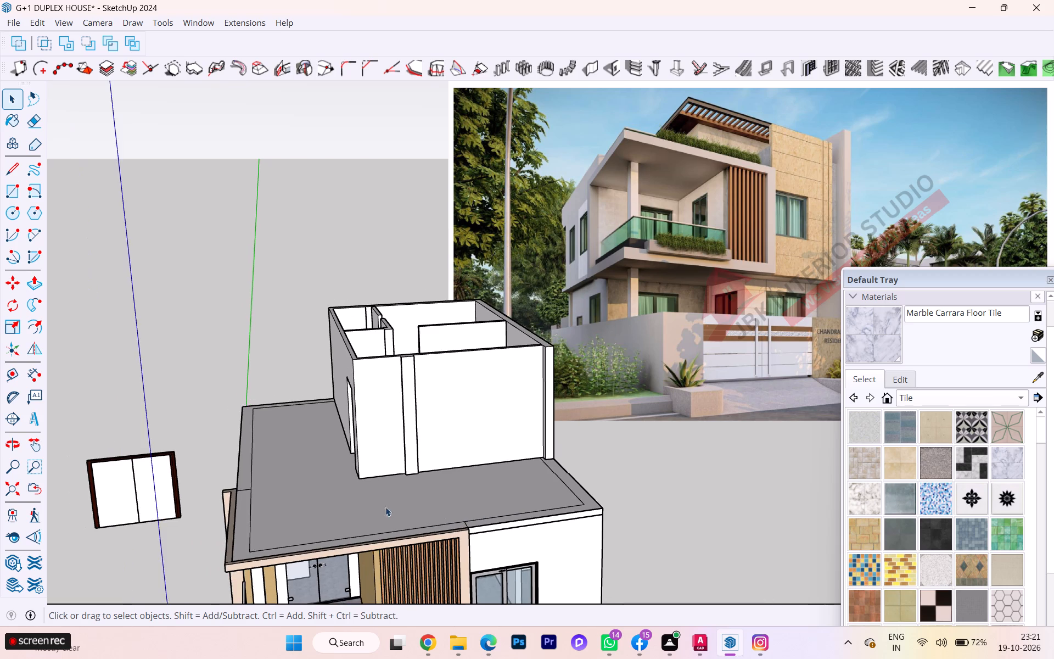
scroll(385, 499, "up", 1)
scroll(385, 498, "down", 9)
scroll(343, 487, "up", 2)
scroll(343, 489, "down", 1)
scroll(343, 489, "up", 1)
scroll(343, 490, "down", 3)
scroll(457, 476, "up", 3)
scroll(475, 475, "down", 1)
left_click_drag(756, 522, 755, 523)
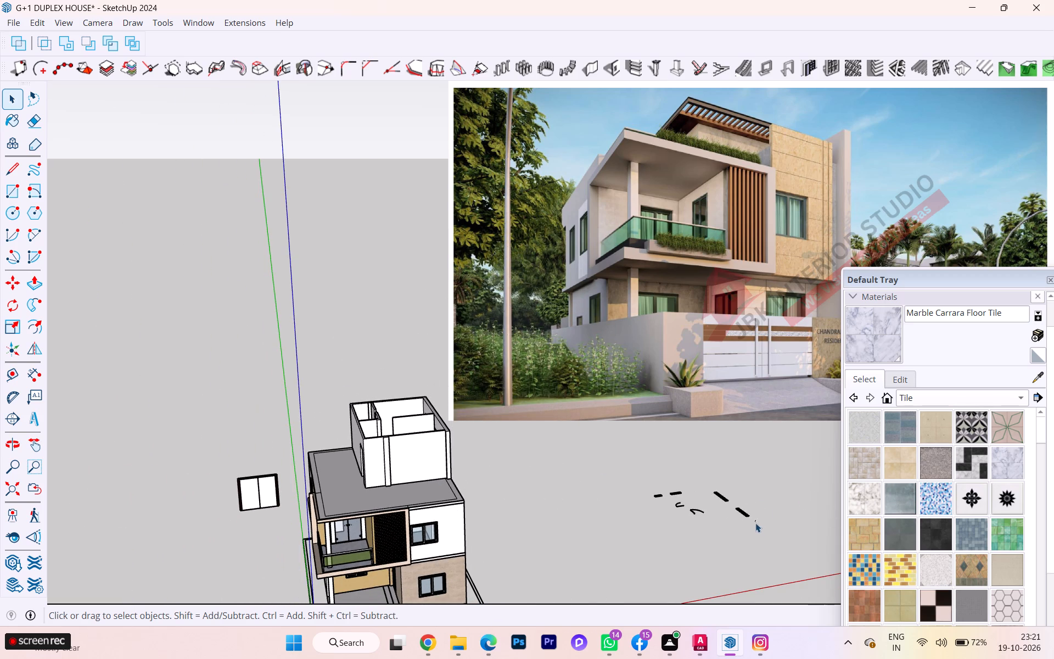
left_click_drag(755, 523, 636, 479)
key("Delete")
Switch to AutoCAD and copy the entire terrace floor plan, the third plan in the row, to the clipboard.
scroll(554, 505, "down", 1)
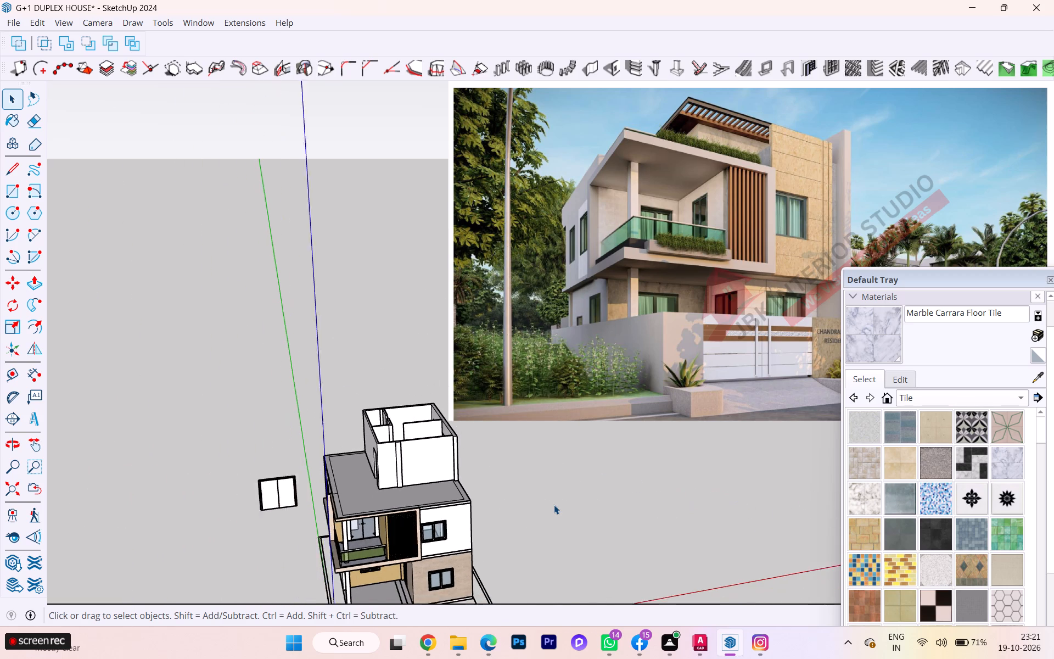
scroll(554, 505, "down", 4)
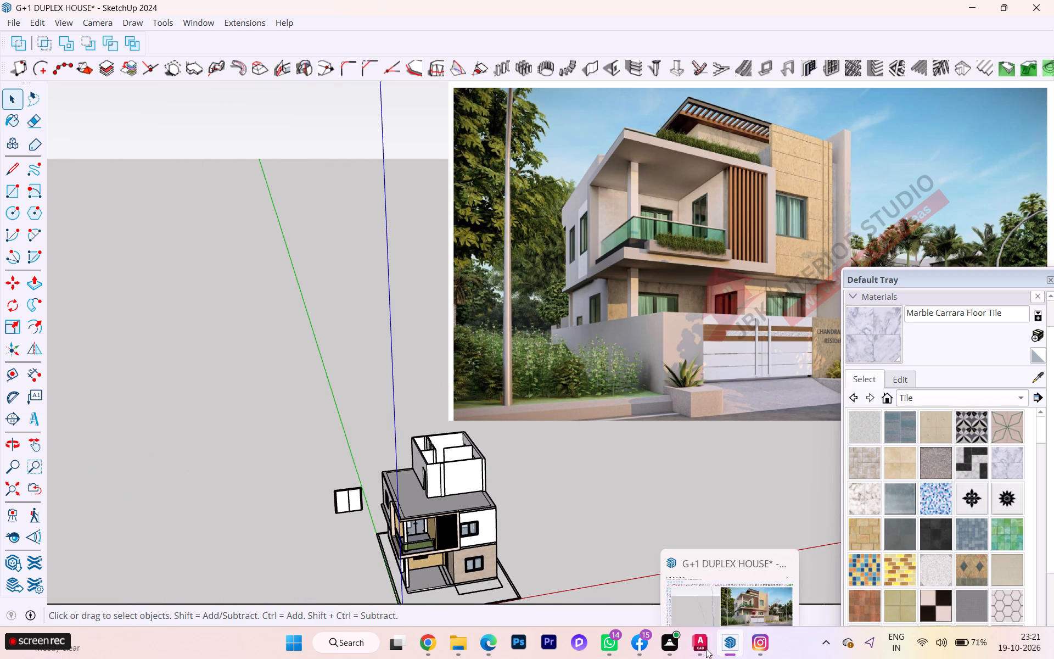
left_click(692, 599)
scroll(633, 404, "up", 2)
scroll(801, 392, "down", 1)
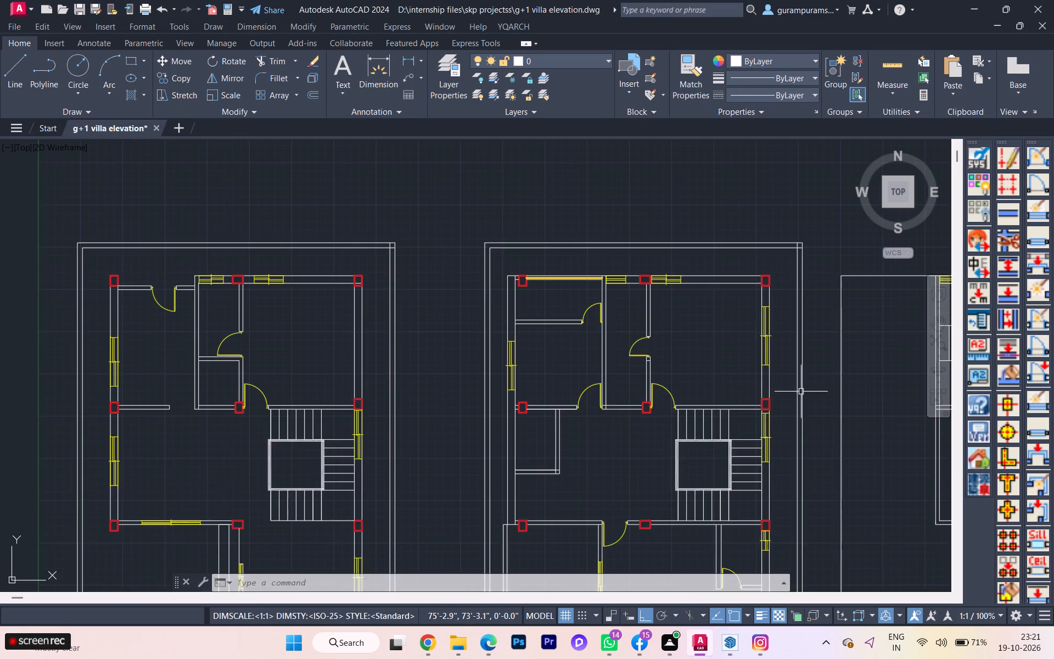
scroll(799, 393, "down", 1)
scroll(788, 400, "up", 2)
scroll(781, 403, "down", 1)
scroll(654, 403, "down", 2)
key("space")
scroll(729, 373, "up", 3)
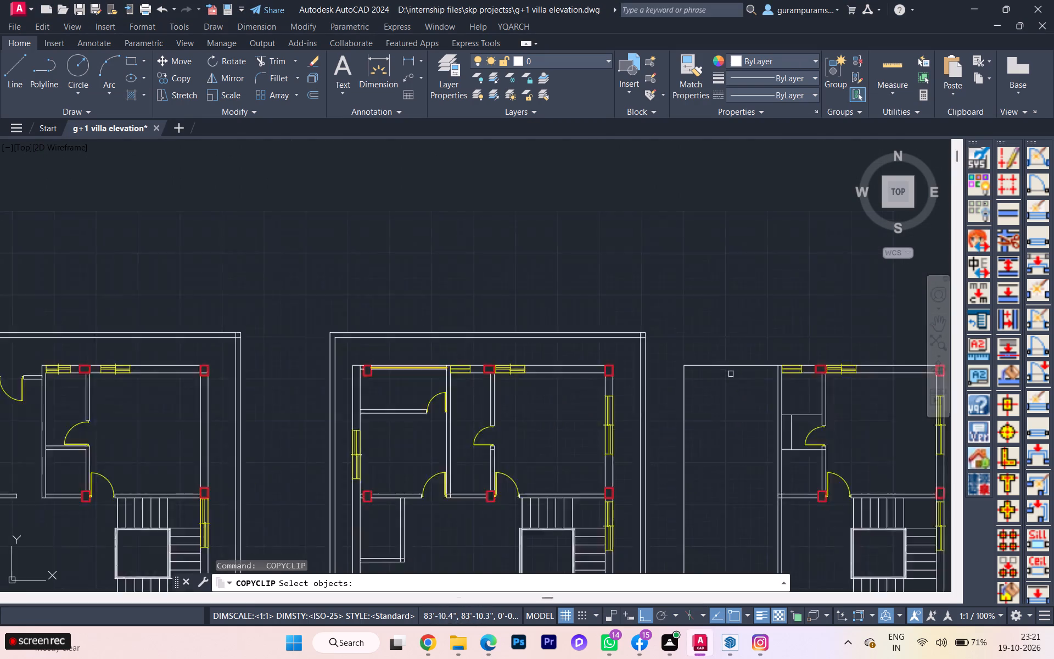
scroll(731, 374, "up", 3)
key("Escape")
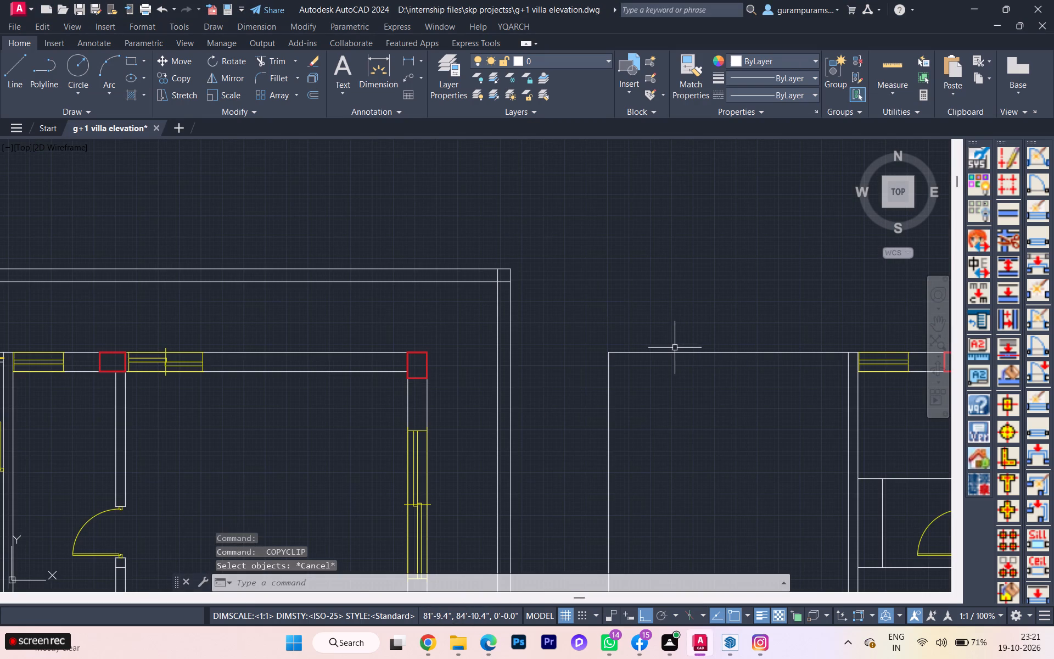
left_click(668, 355)
left_click(655, 340)
scroll(655, 340, "down", 1)
scroll(655, 340, "up", 2)
scroll(655, 340, "down", 2)
scroll(653, 342, "up", 1)
scroll(653, 343, "down", 4)
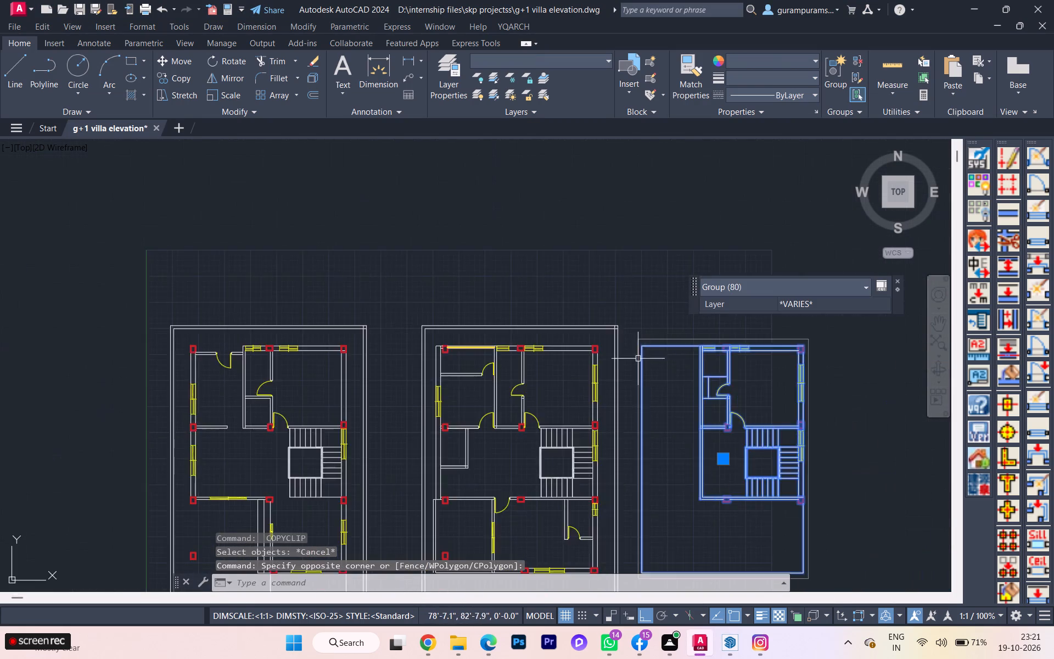
scroll(638, 360, "down", 1)
scroll(638, 361, "up", 1)
scroll(638, 363, "down", 1)
key("ctrl+c")
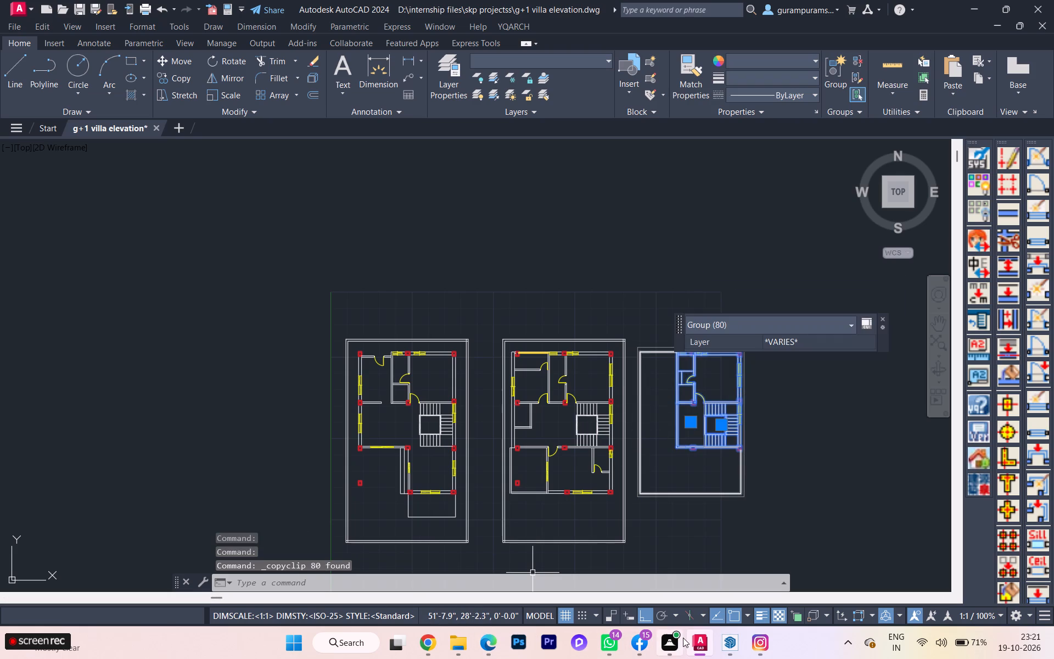
Switch to SketchUp and move the entire house model, including the detached window, along the red axis away from the origin.
left_click(725, 593)
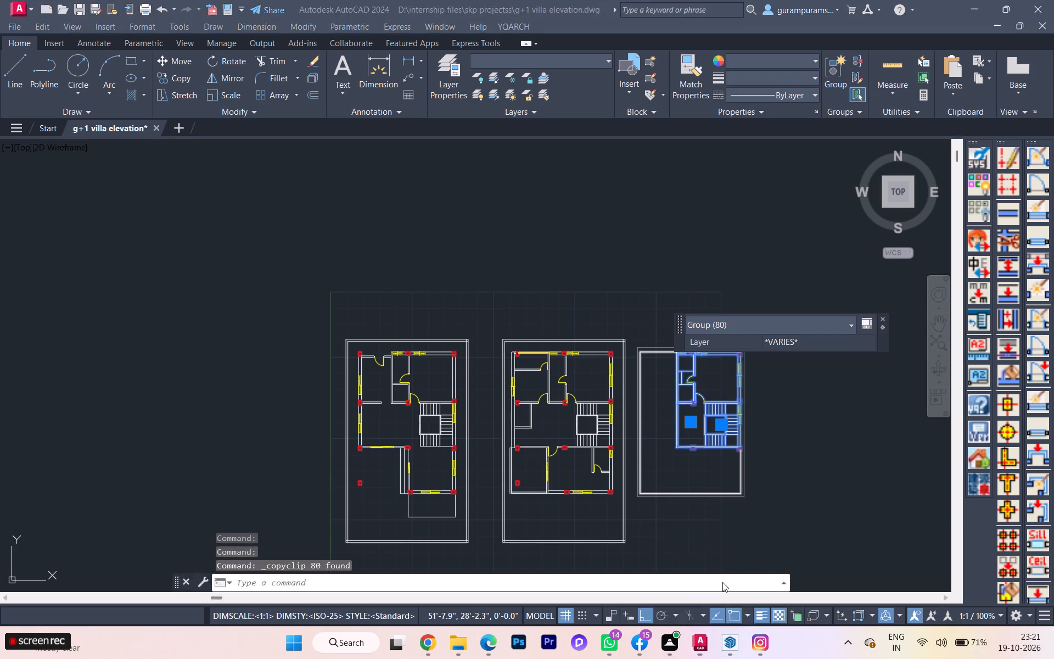
scroll(436, 413, "down", 1)
scroll(436, 413, "up", 1)
scroll(436, 413, "down", 1)
scroll(484, 414, "down", 3)
scroll(467, 526, "up", 1)
scroll(467, 527, "down", 2)
scroll(467, 528, "up", 1)
scroll(507, 557, "up", 4)
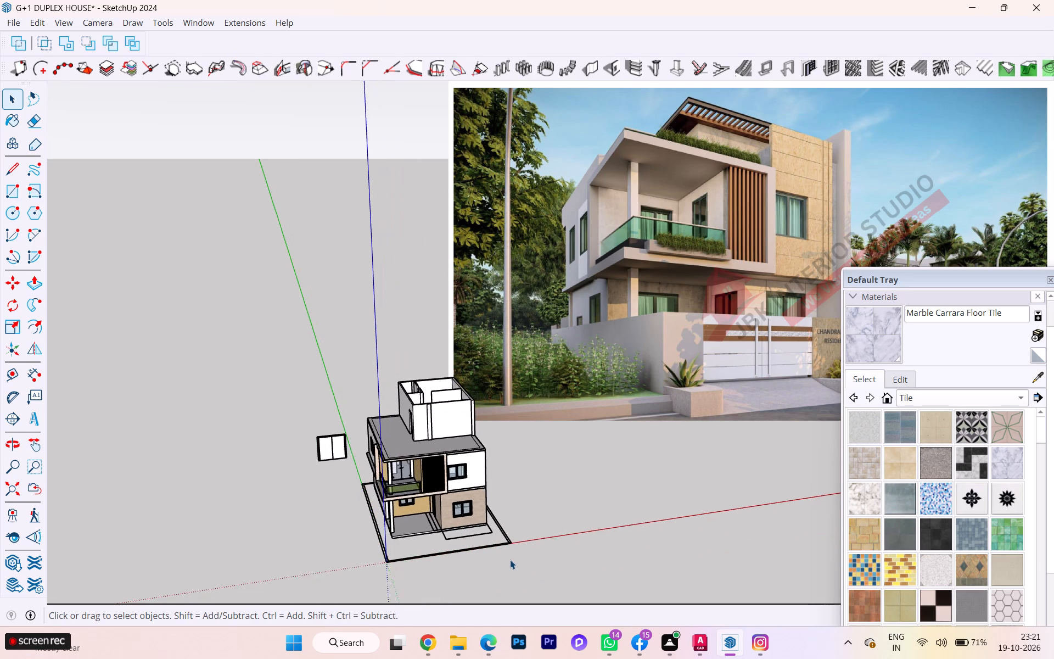
scroll(510, 560, "up", 1)
key("space")
left_click(513, 560)
left_click(452, 523)
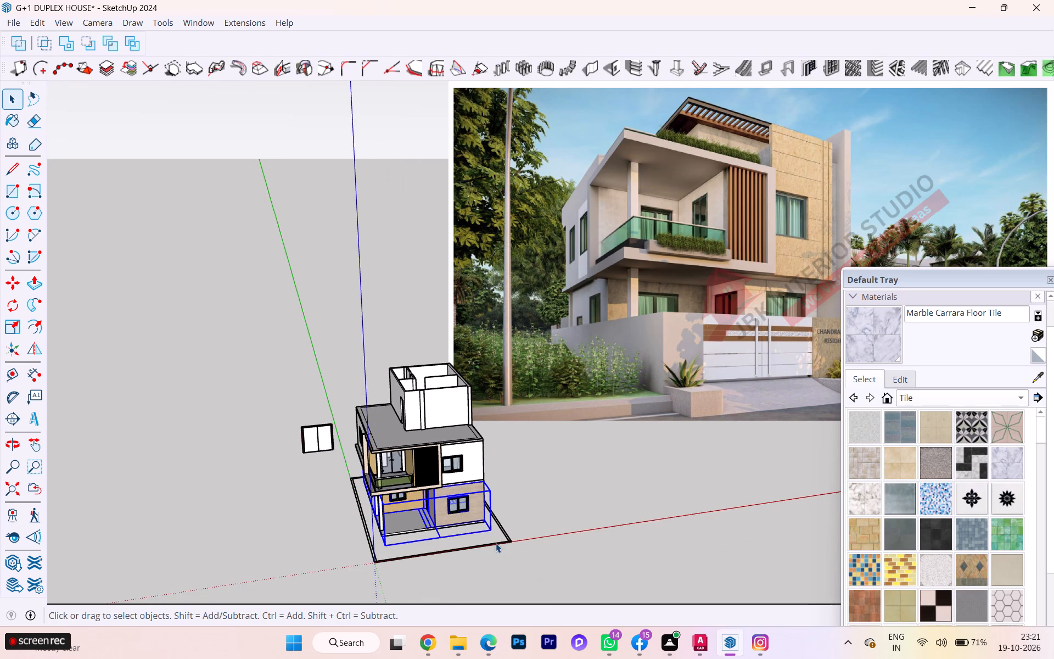
left_click_drag(518, 565, 348, 425)
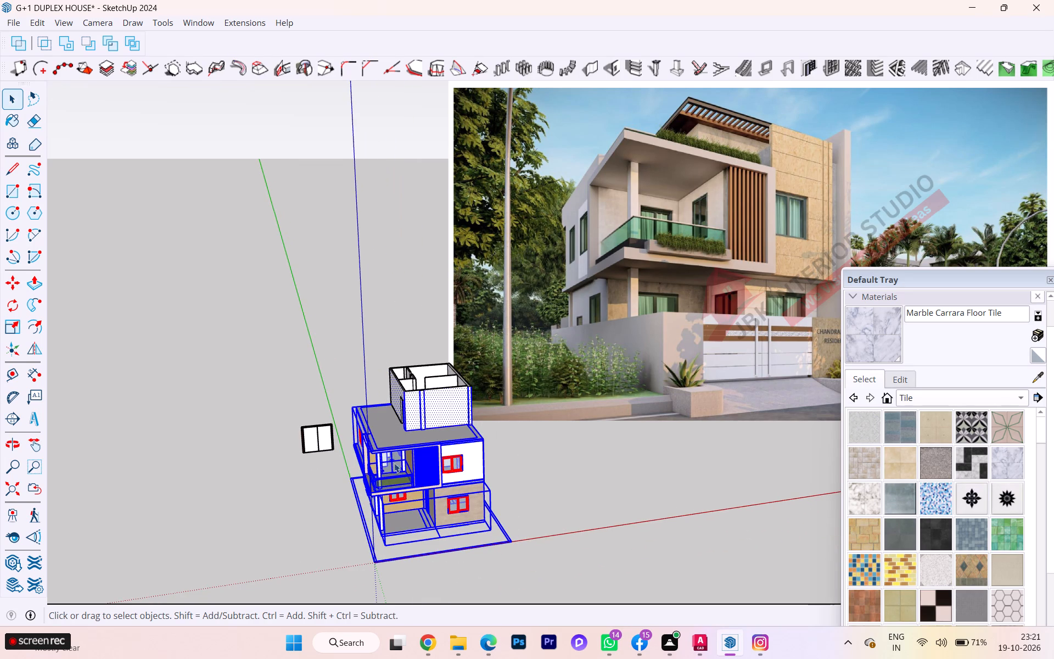
left_click_drag(561, 578, 327, 366)
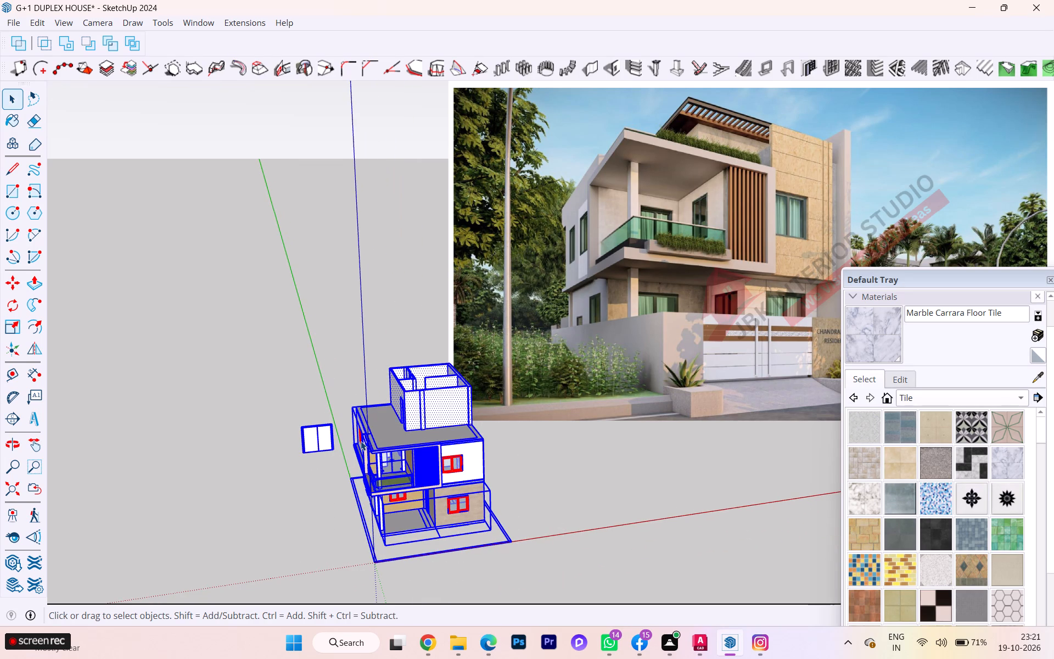
key("m")
left_click(379, 563)
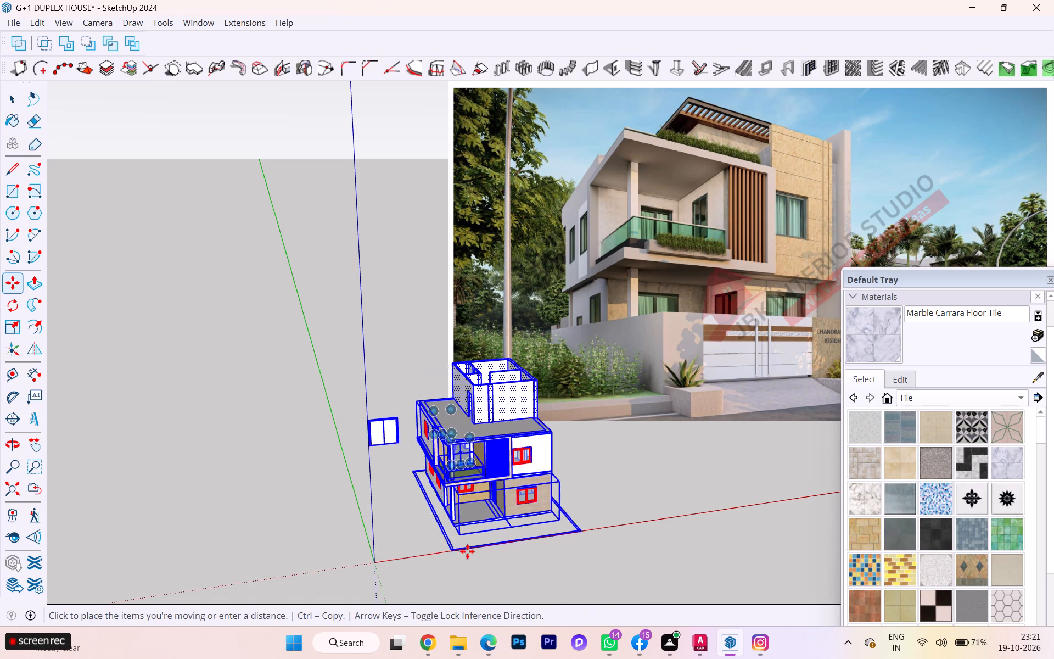
left_click(497, 549)
key("space")
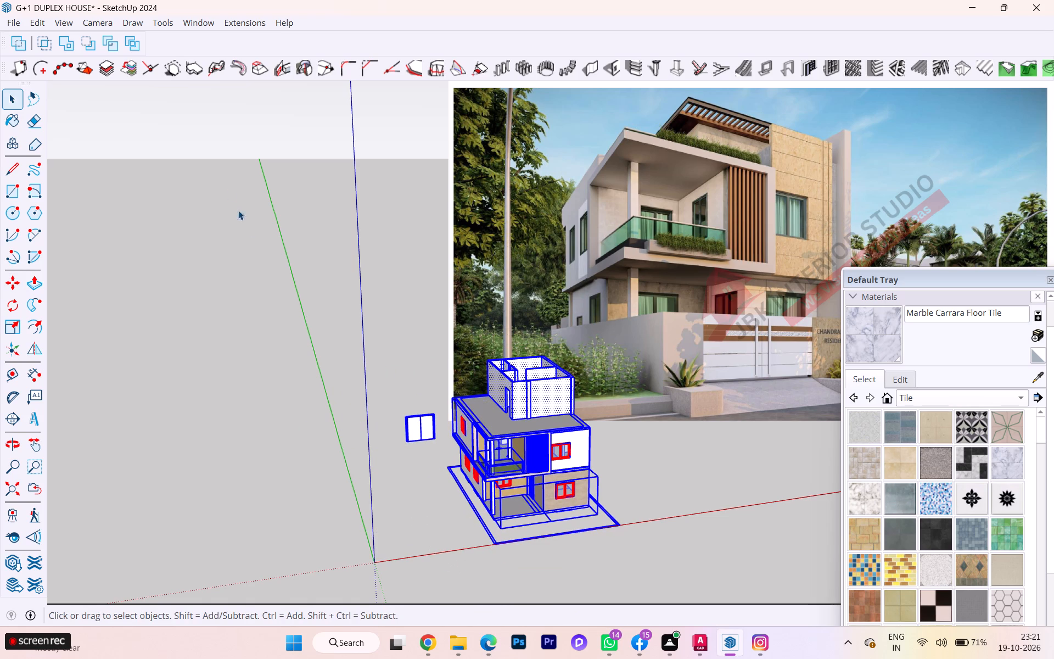
Bring the copied terrace plan into the model with the Paste From AutoCAD extension.
left_click(244, 16)
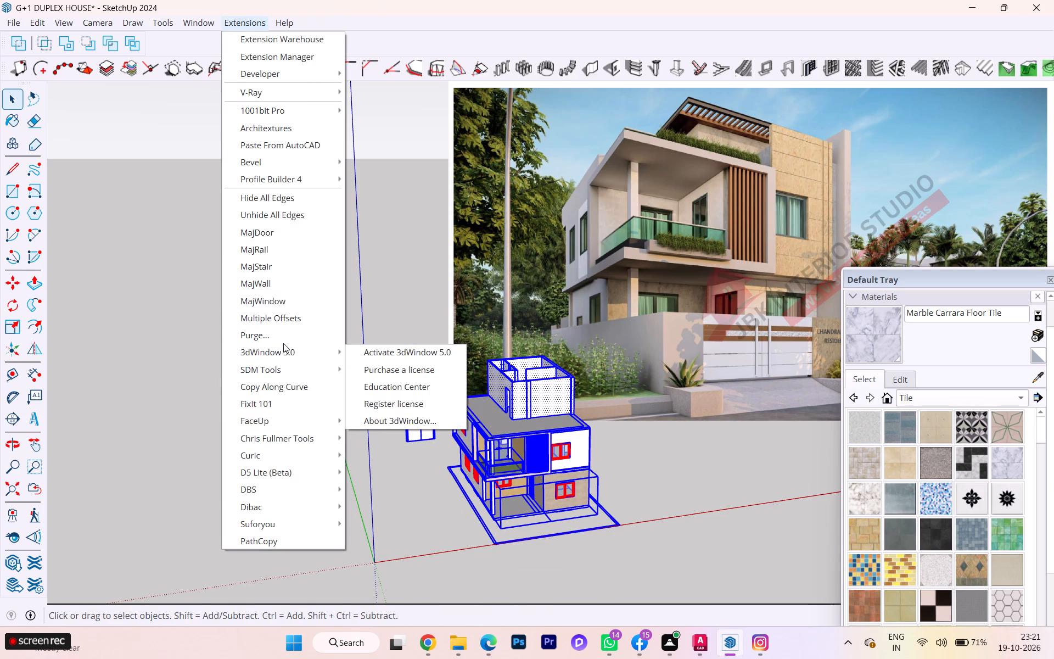
left_click(294, 150)
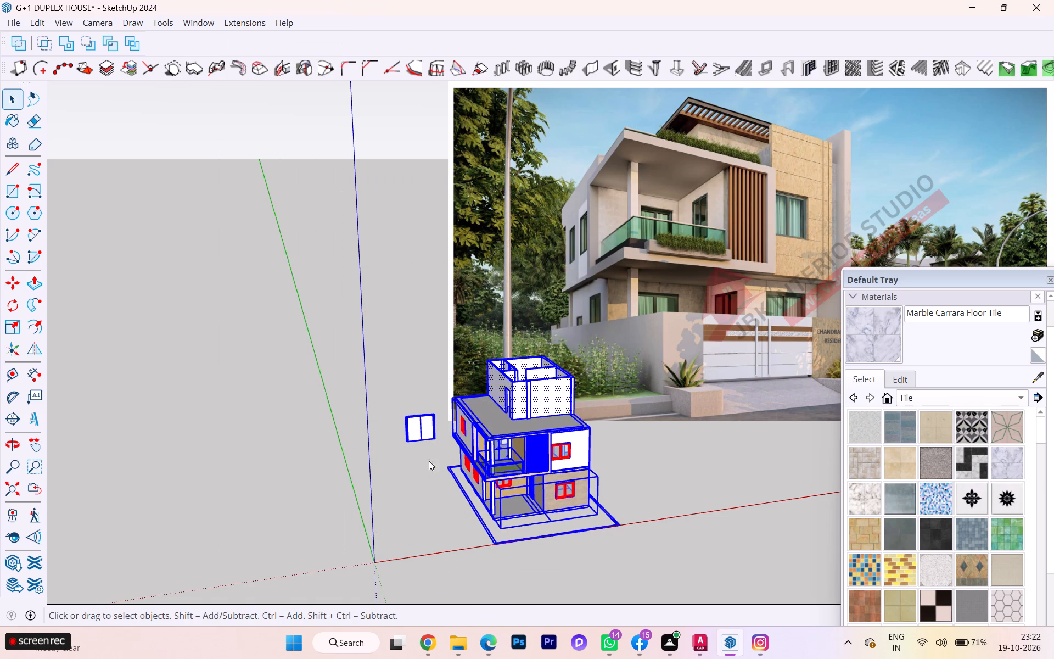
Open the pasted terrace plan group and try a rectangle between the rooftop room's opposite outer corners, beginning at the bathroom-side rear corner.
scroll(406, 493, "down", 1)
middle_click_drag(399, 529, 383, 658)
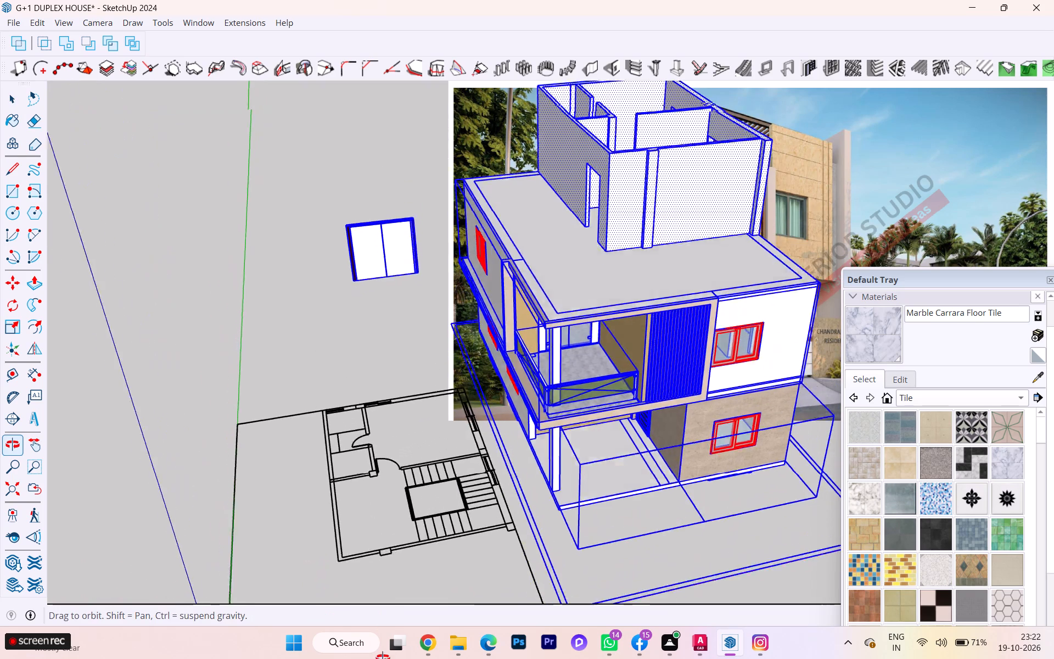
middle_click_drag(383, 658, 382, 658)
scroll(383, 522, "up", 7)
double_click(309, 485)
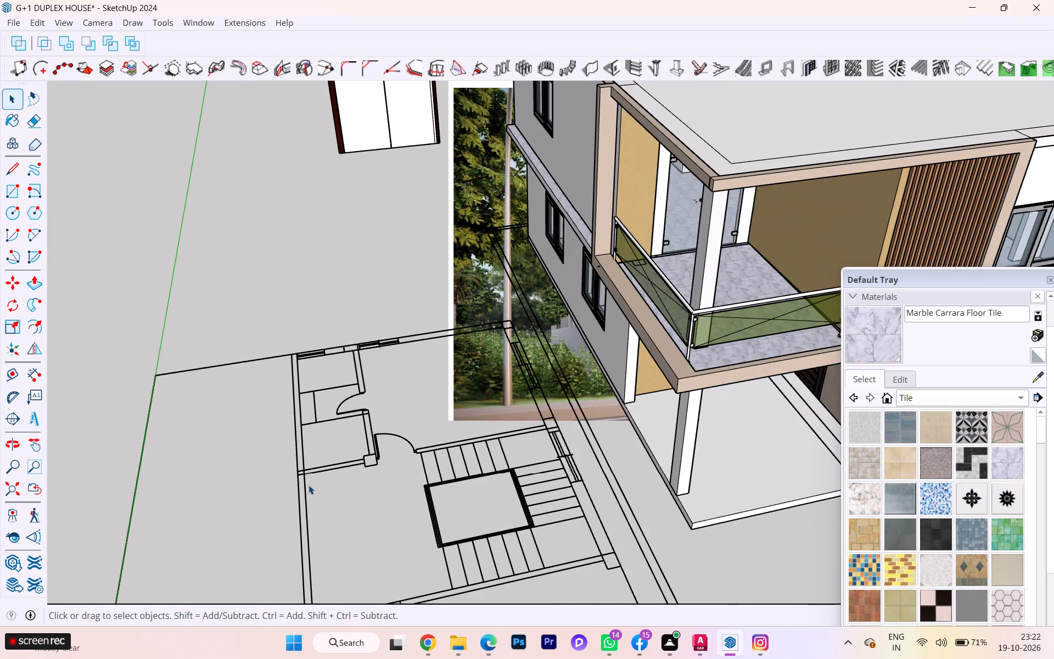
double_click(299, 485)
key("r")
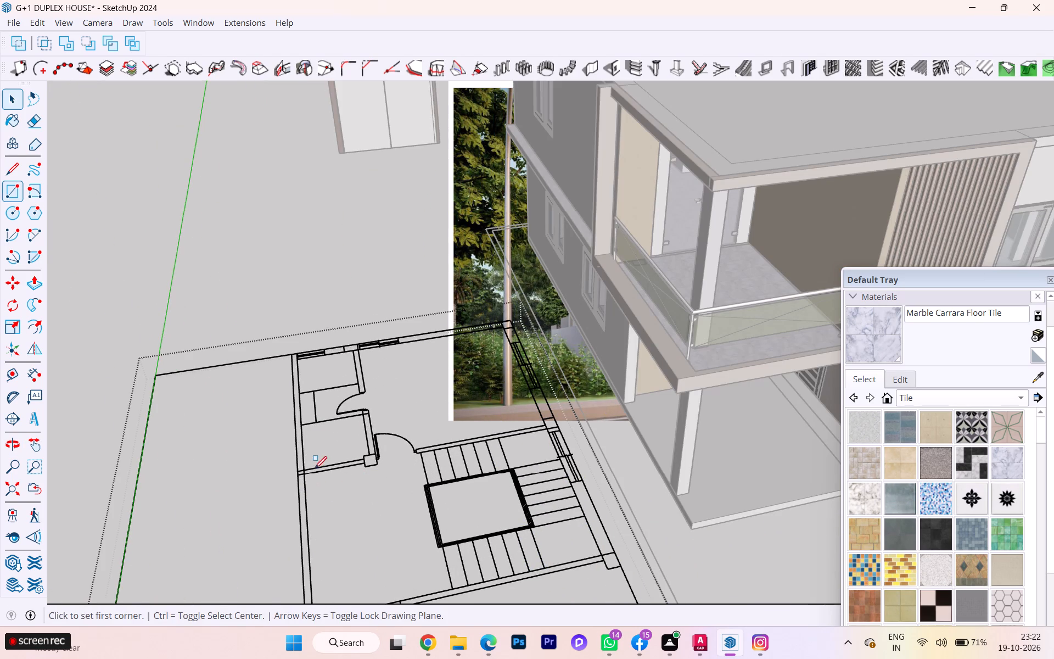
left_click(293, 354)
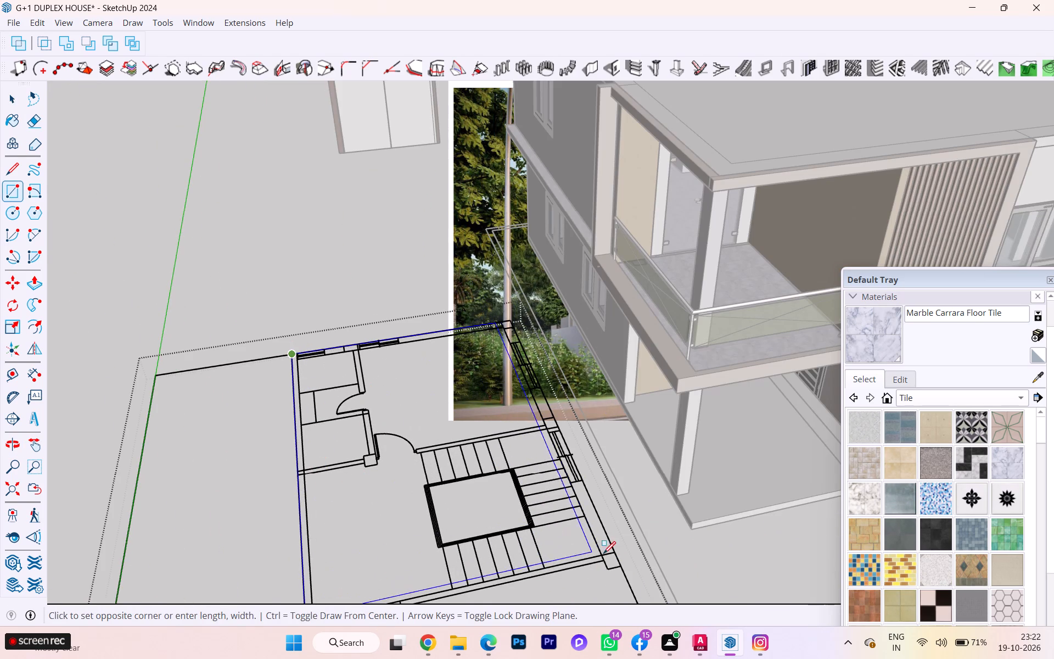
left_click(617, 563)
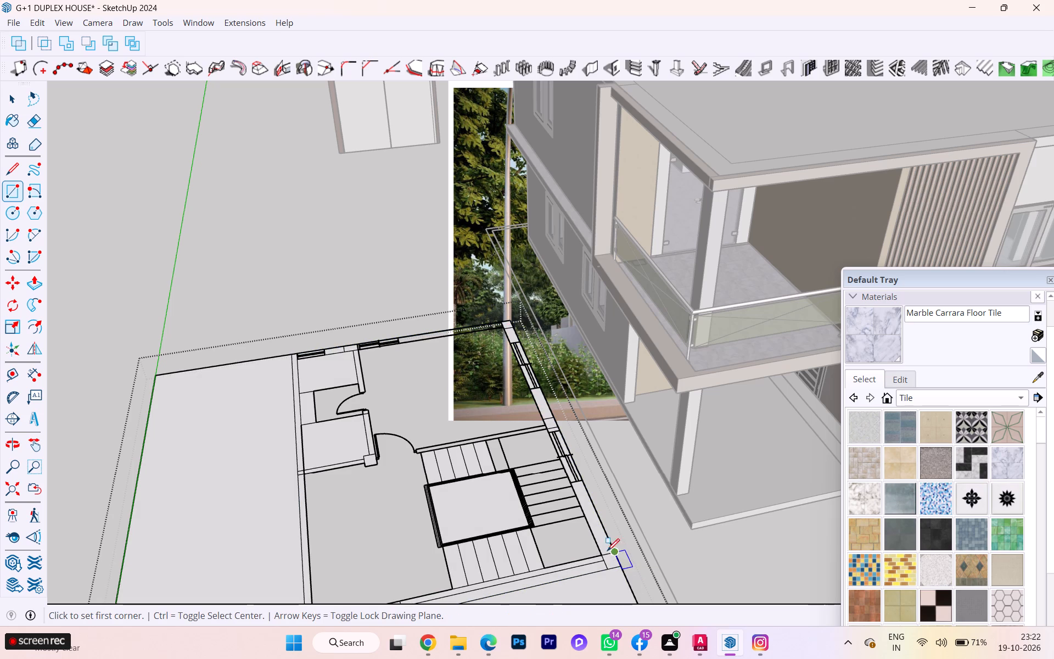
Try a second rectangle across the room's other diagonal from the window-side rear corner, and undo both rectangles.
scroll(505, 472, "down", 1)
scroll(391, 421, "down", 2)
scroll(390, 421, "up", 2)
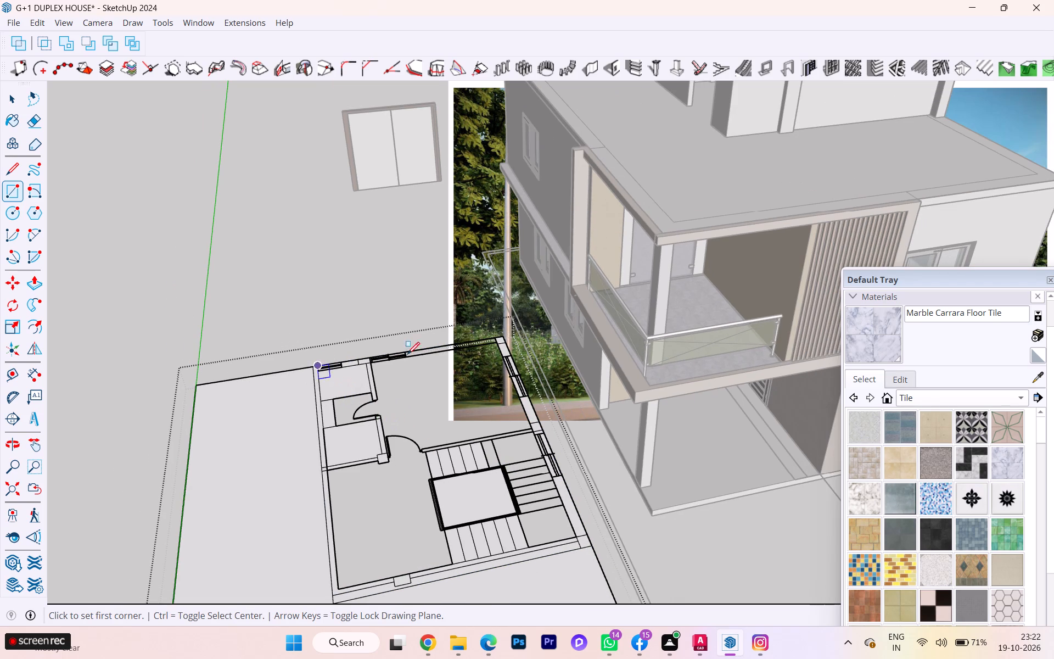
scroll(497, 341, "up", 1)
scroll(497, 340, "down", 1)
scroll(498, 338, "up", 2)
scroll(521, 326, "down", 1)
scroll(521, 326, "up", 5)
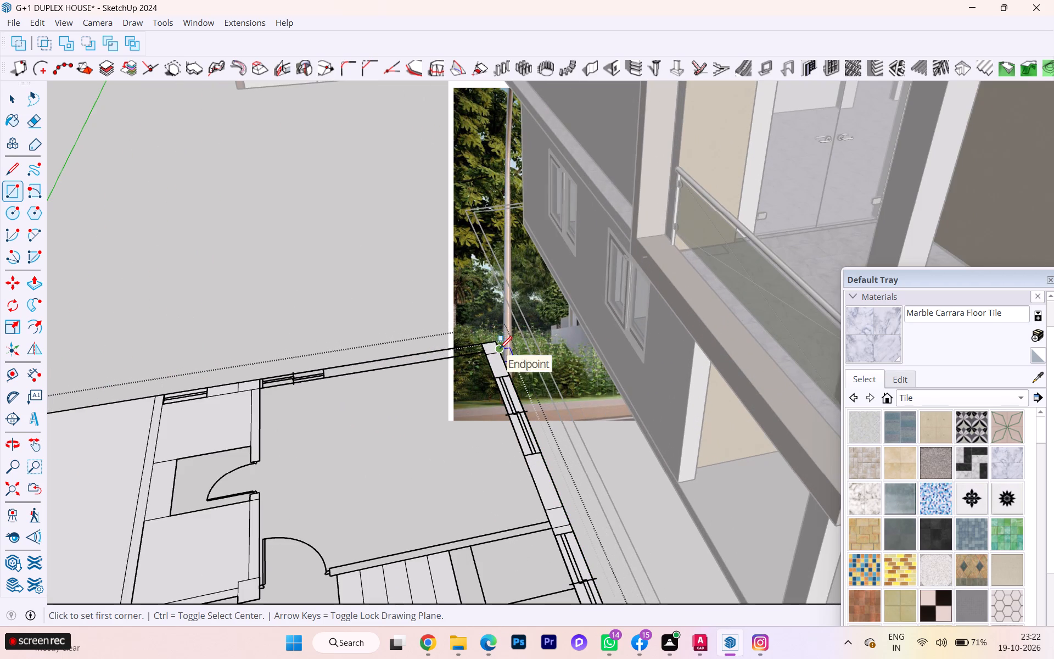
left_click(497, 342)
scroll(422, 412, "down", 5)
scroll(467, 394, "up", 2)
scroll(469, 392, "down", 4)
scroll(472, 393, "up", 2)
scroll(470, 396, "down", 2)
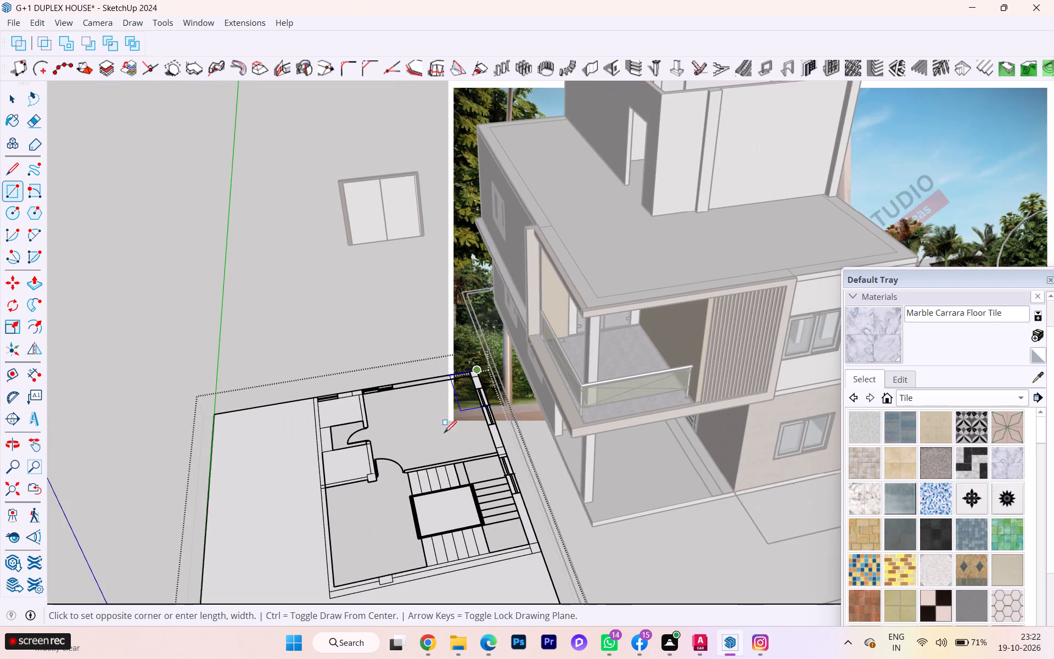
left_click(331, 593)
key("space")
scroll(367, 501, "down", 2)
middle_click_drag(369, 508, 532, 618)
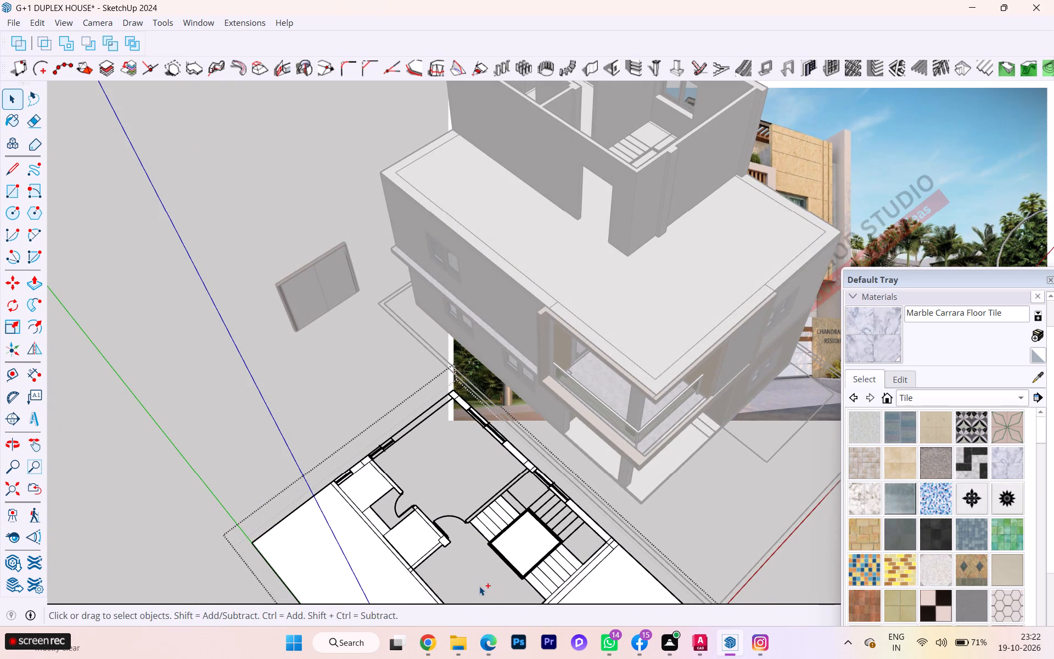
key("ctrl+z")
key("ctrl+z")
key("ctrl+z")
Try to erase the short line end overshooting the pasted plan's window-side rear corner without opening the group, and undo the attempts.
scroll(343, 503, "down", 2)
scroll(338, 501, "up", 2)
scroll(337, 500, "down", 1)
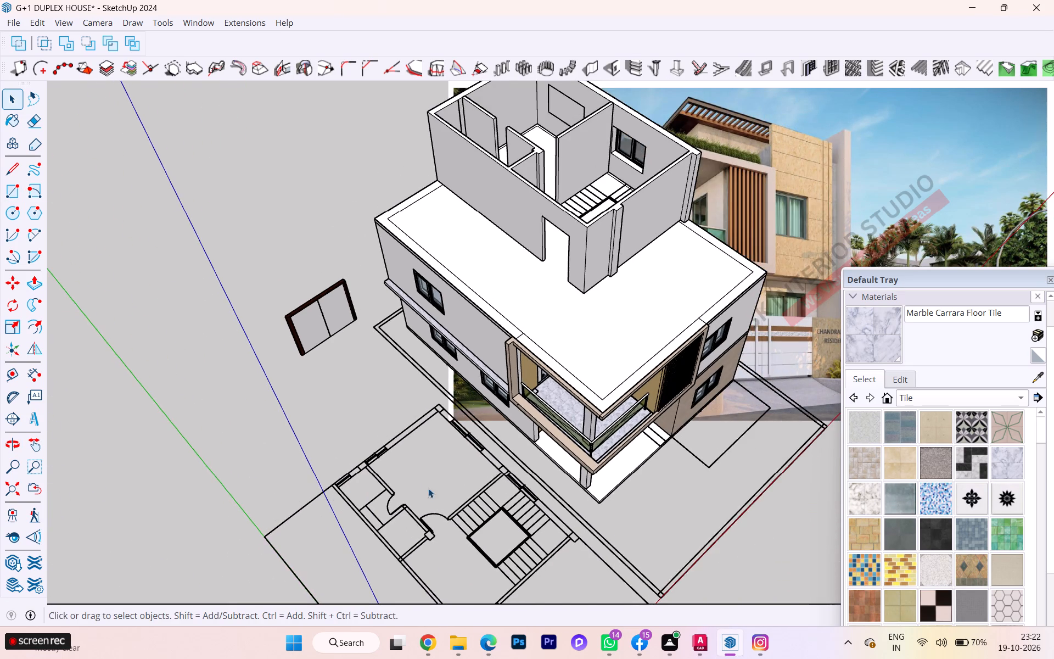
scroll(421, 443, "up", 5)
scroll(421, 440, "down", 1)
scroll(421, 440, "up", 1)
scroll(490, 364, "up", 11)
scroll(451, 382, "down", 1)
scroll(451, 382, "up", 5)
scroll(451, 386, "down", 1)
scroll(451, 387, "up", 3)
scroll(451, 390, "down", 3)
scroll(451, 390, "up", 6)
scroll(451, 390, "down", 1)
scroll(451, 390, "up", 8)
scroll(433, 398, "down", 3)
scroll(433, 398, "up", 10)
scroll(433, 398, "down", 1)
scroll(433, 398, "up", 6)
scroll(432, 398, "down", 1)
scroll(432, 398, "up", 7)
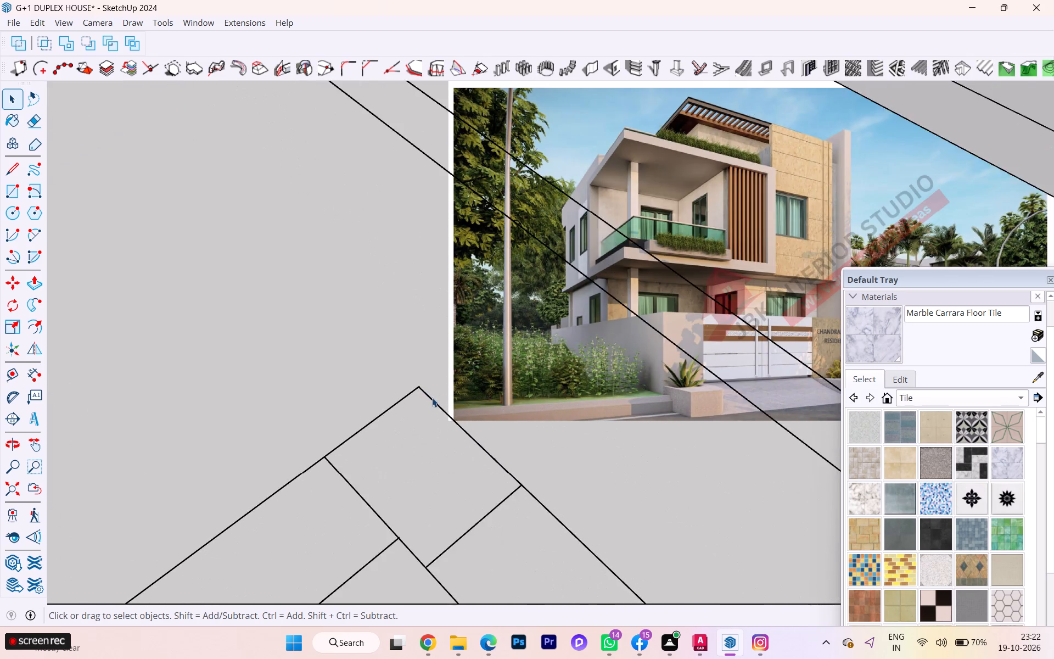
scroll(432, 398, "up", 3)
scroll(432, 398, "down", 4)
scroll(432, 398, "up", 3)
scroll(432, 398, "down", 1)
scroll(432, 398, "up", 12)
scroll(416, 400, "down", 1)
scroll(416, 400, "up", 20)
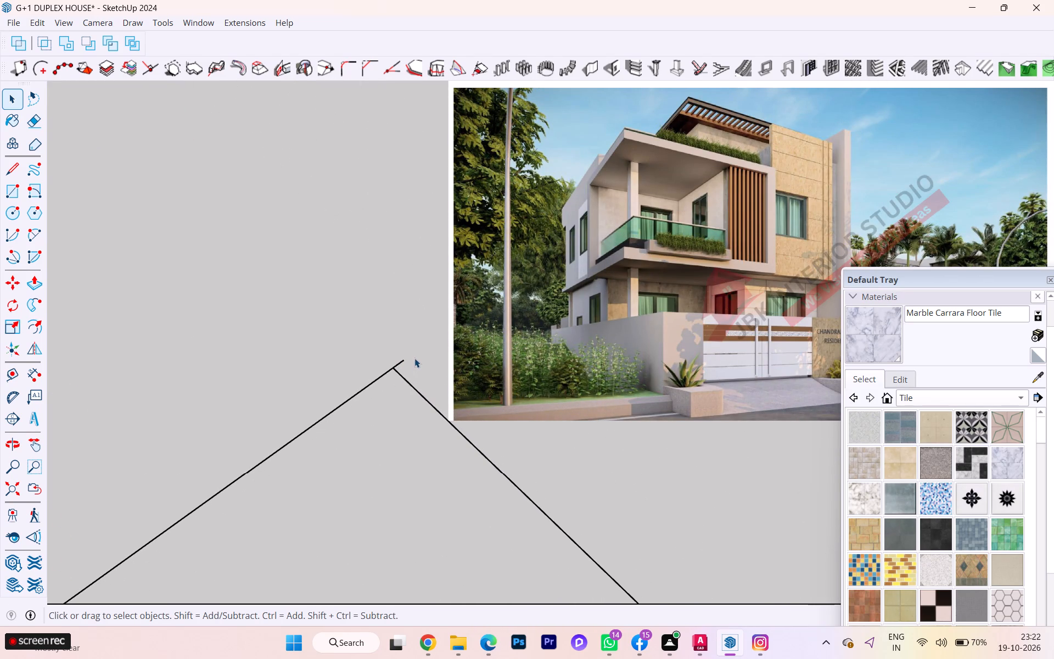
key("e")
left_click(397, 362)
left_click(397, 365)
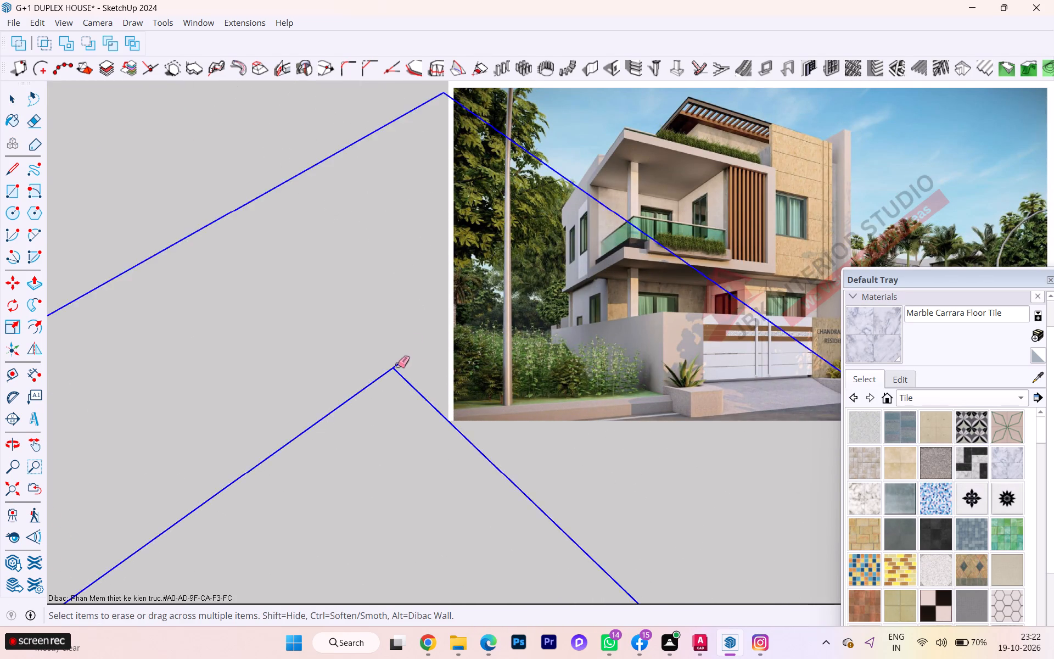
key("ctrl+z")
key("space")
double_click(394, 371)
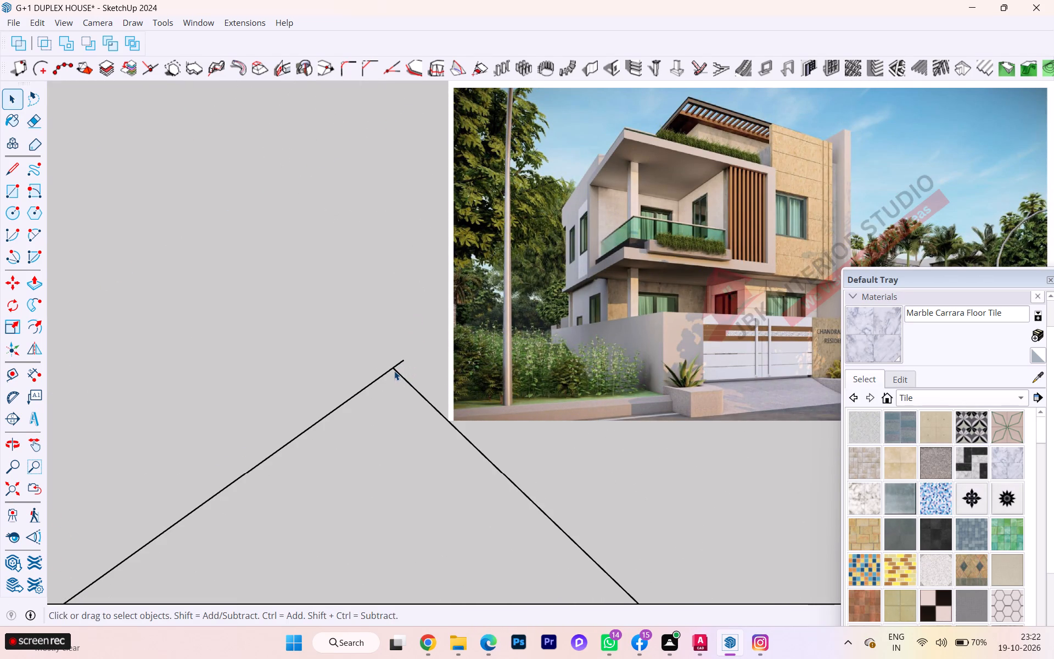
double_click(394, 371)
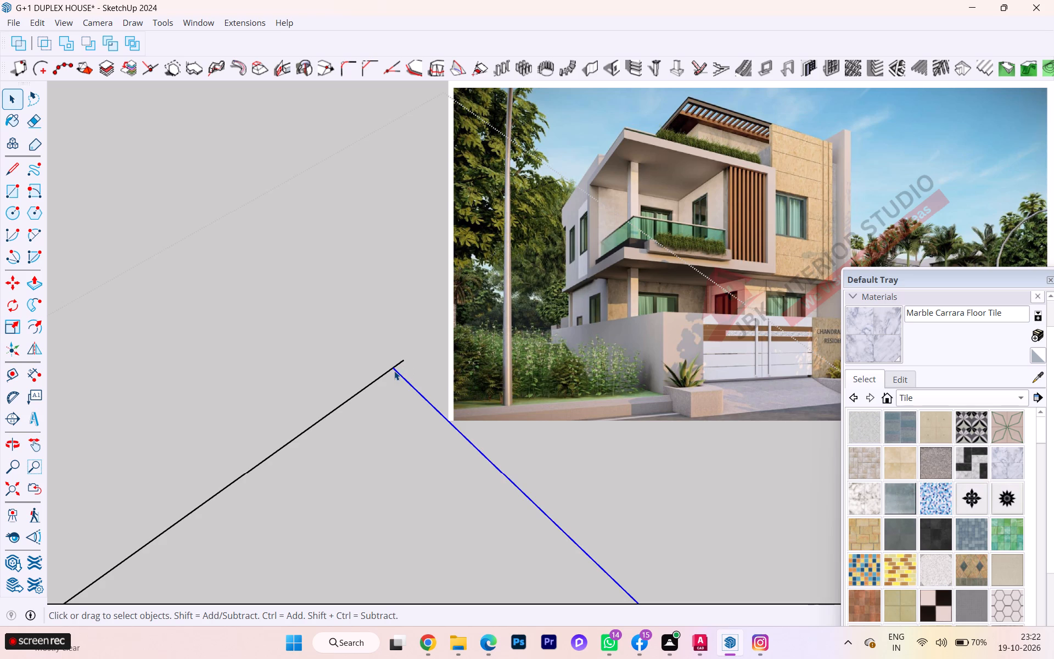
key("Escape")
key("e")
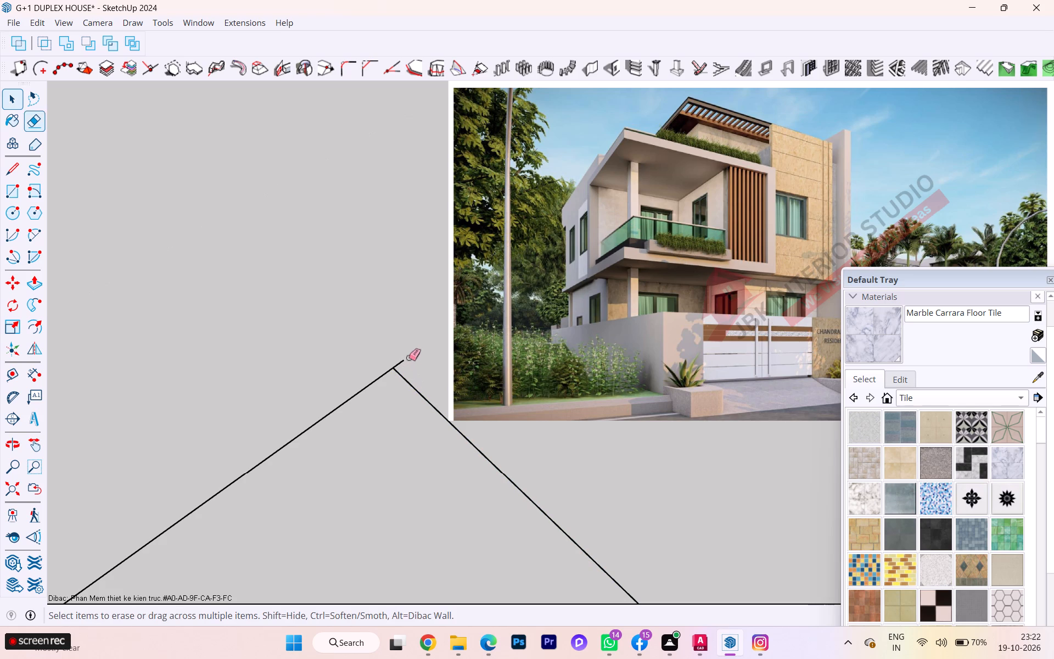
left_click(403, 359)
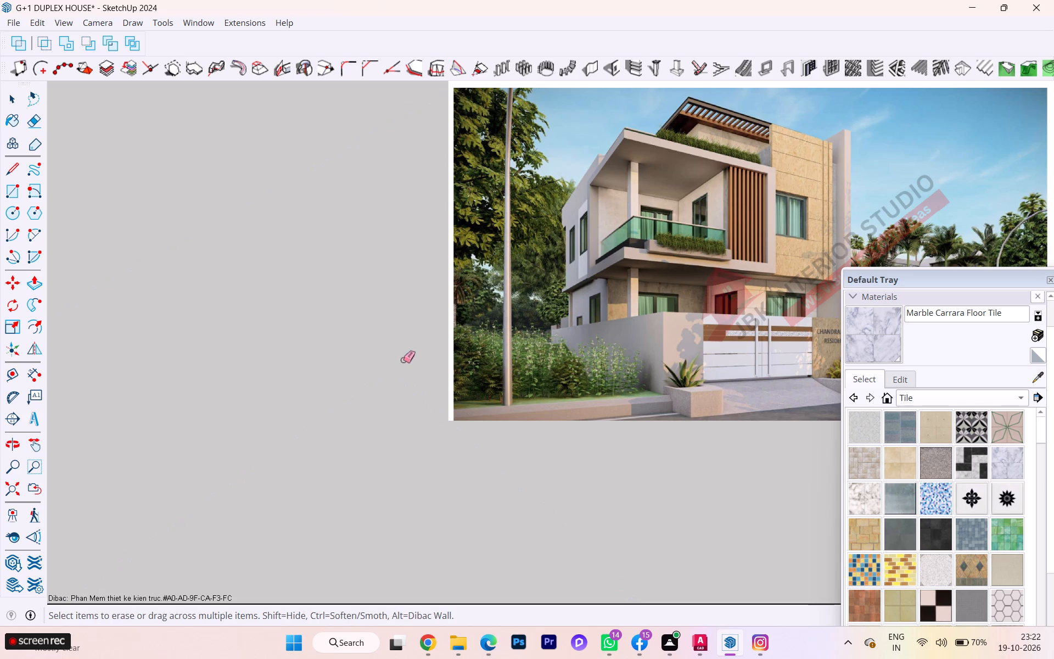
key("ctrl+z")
Open the pasted plan group and erase the rear wall line that overshoots the window-side outer corner.
key("space")
double_click(395, 371)
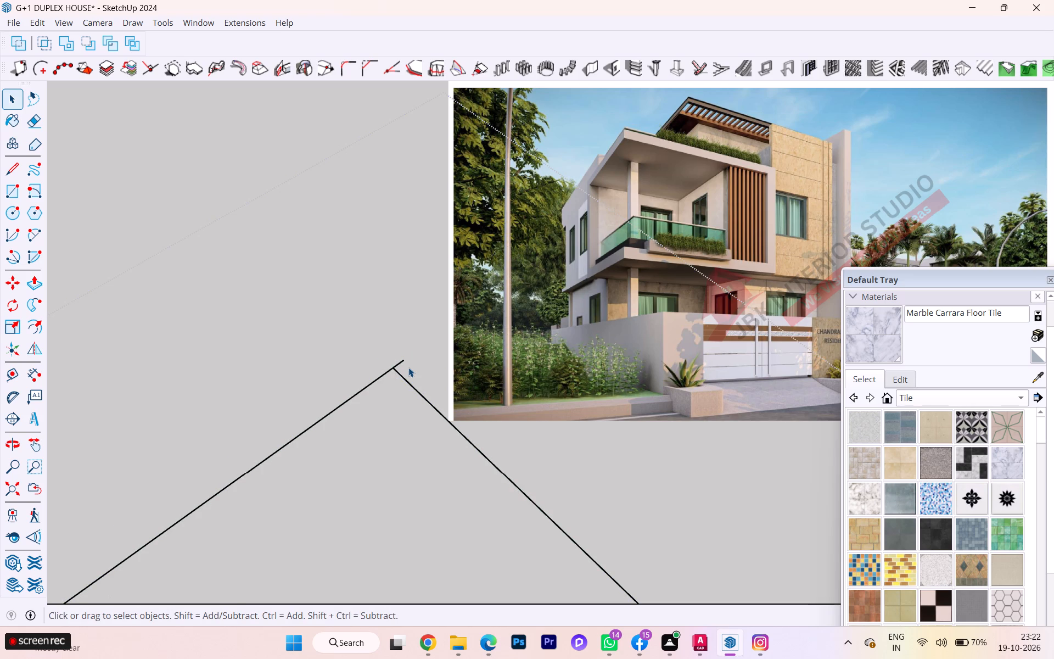
key("e")
left_click(403, 359)
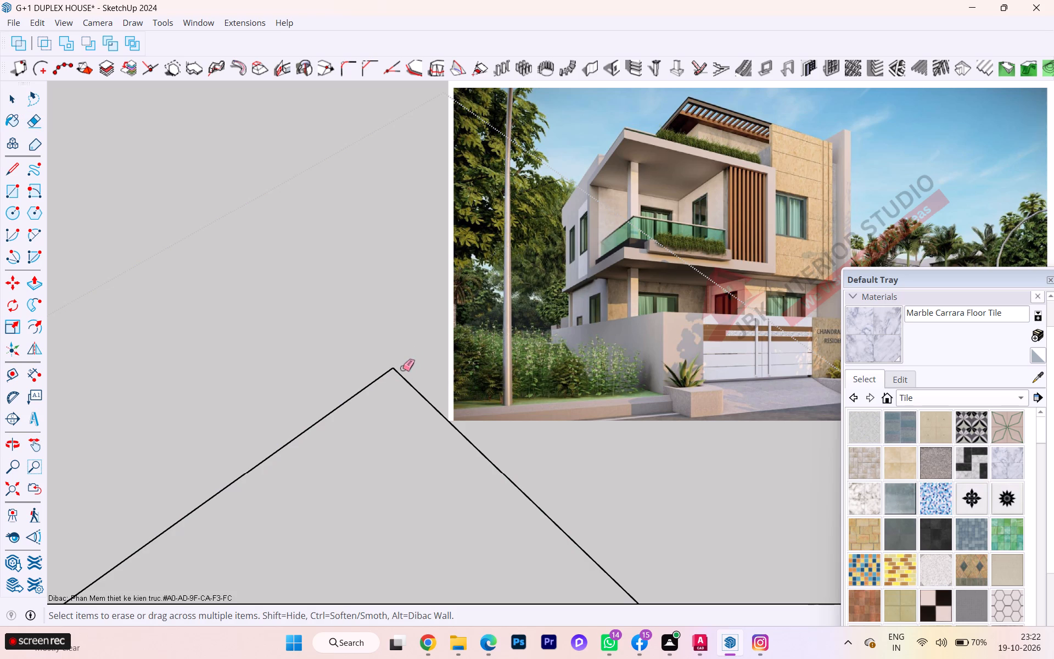
Examine the pasted plan's outer wall lines around the rear corner column and the adjacent windows.
scroll(402, 368, "down", 10)
scroll(421, 333, "up", 2)
scroll(421, 333, "down", 8)
scroll(469, 368, "up", 1)
scroll(470, 369, "down", 8)
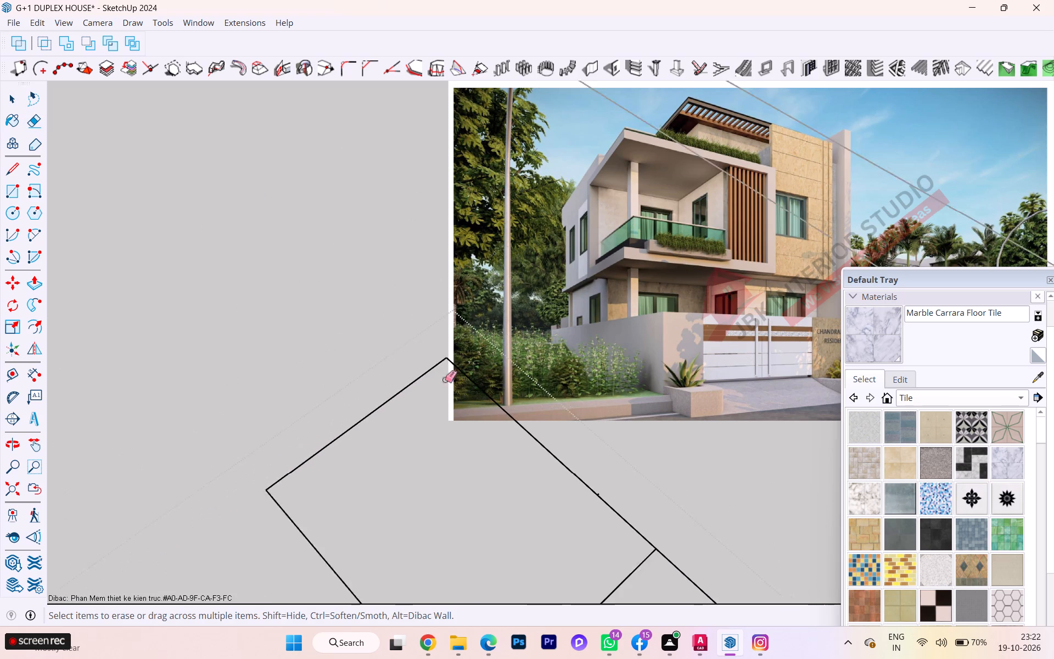
scroll(433, 383, "down", 1)
scroll(430, 384, "up", 3)
scroll(418, 386, "down", 2)
scroll(345, 372, "down", 8)
scroll(354, 374, "up", 1)
scroll(354, 374, "down", 4)
scroll(422, 375, "down", 1)
scroll(422, 375, "up", 4)
scroll(422, 375, "down", 1)
scroll(423, 376, "up", 1)
scroll(424, 377, "down", 6)
scroll(420, 389, "up", 4)
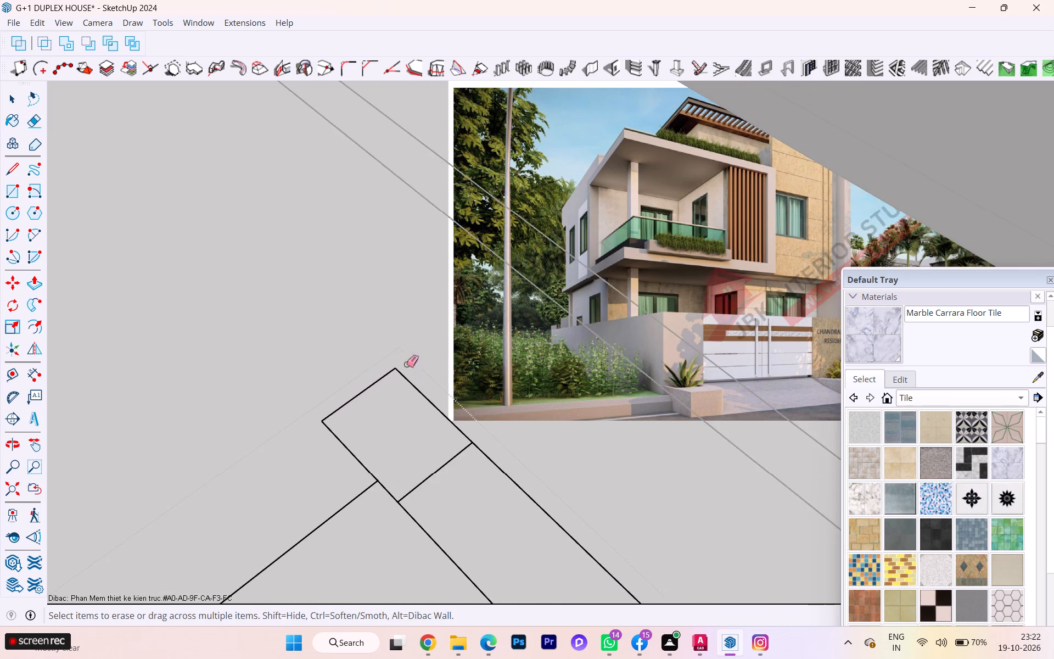
scroll(425, 332, "down", 2)
scroll(425, 332, "up", 1)
scroll(425, 332, "down", 1)
scroll(425, 332, "up", 1)
scroll(421, 335, "down", 1)
scroll(421, 335, "up", 1)
scroll(421, 335, "down", 3)
scroll(421, 335, "up", 1)
scroll(421, 335, "down", 2)
scroll(455, 336, "up", 1)
scroll(475, 328, "down", 1)
scroll(475, 328, "up", 1)
scroll(475, 328, "down", 1)
scroll(475, 328, "up", 1)
scroll(475, 328, "down", 10)
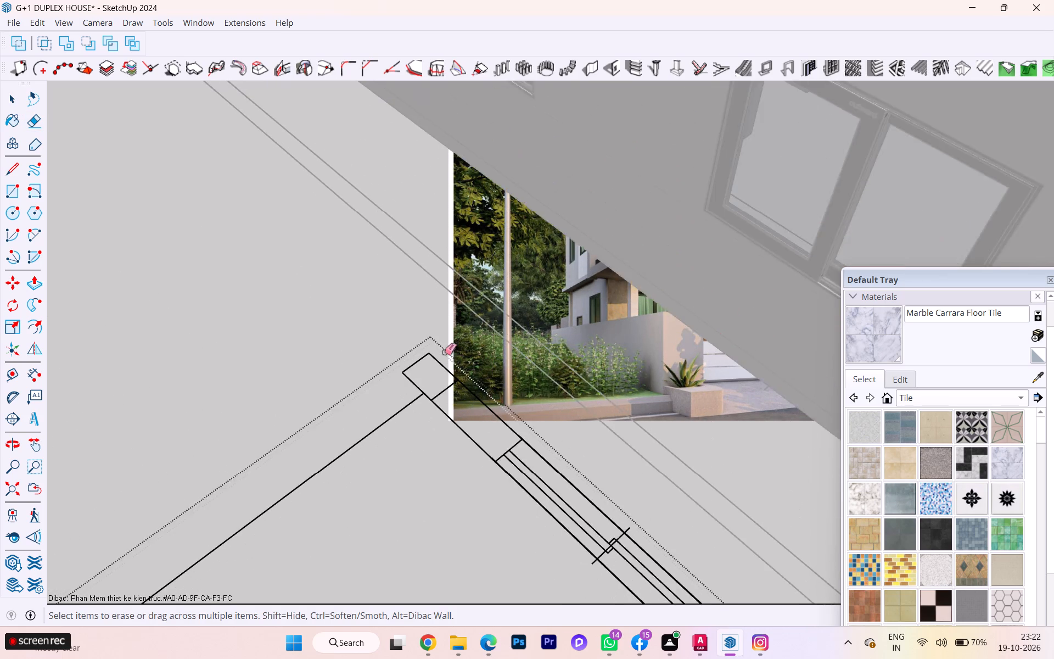
scroll(444, 352, "down", 5)
scroll(444, 352, "up", 1)
scroll(444, 352, "down", 7)
scroll(442, 353, "up", 1)
scroll(423, 373, "down", 3)
scroll(416, 379, "up", 1)
scroll(414, 380, "down", 4)
scroll(406, 393, "up", 1)
scroll(311, 457, "down", 1)
scroll(310, 460, "up", 2)
scroll(309, 462, "down", 1)
scroll(379, 442, "down", 5)
scroll(379, 442, "up", 1)
scroll(379, 442, "down", 1)
scroll(383, 441, "up", 2)
scroll(397, 434, "down", 2)
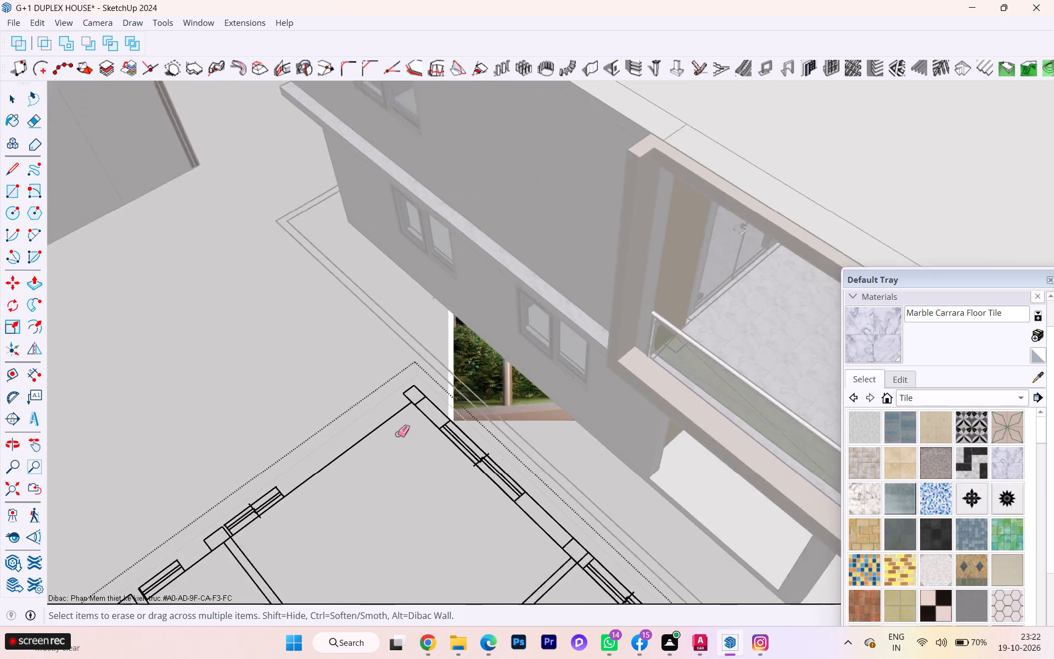
Draw a rectangle in the pasted plan group from the toilet's rear outer corner to the staircase-side column's outer corner, and leave the group.
scroll(397, 434, "down", 2)
scroll(397, 434, "up", 1)
scroll(397, 434, "down", 2)
scroll(341, 377, "down", 7)
scroll(341, 377, "up", 1)
scroll(341, 377, "down", 4)
scroll(307, 370, "up", 2)
scroll(307, 370, "down", 4)
scroll(309, 417, "down", 1)
scroll(310, 418, "up", 3)
scroll(310, 420, "down", 3)
scroll(374, 543, "up", 2)
scroll(374, 543, "down", 1)
scroll(372, 543, "up", 1)
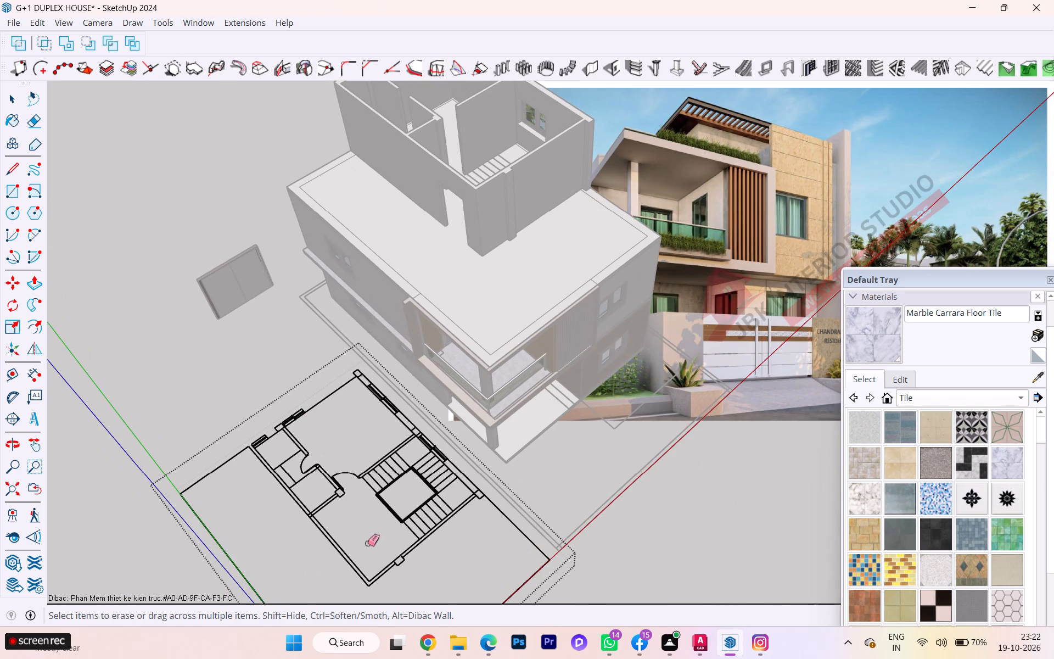
key("space")
scroll(263, 466, "up", 4)
key("e")
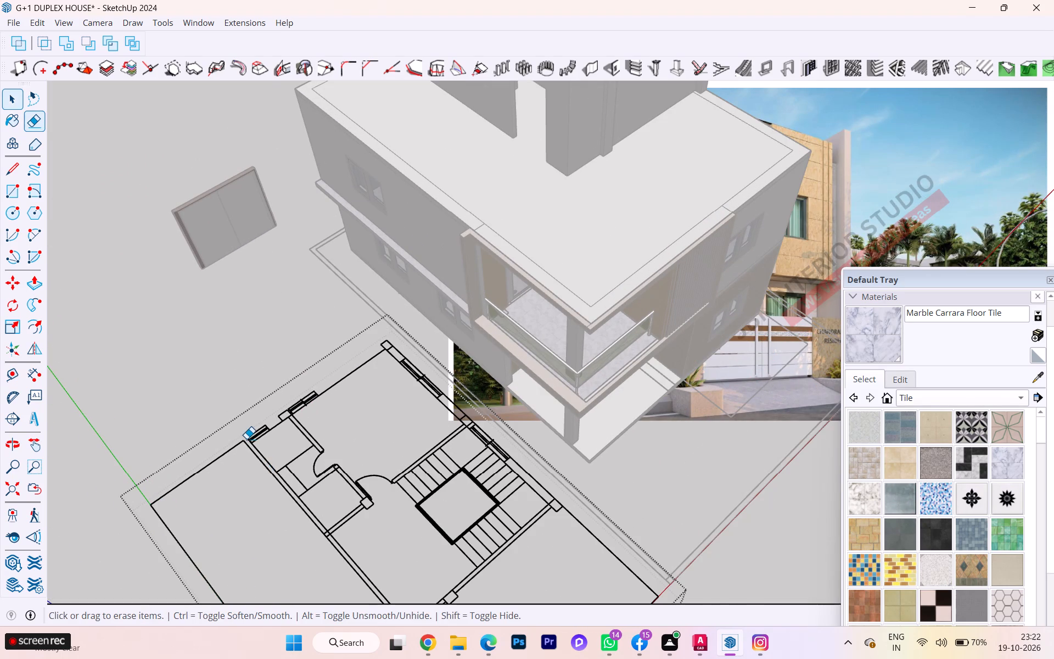
left_click(9, 196)
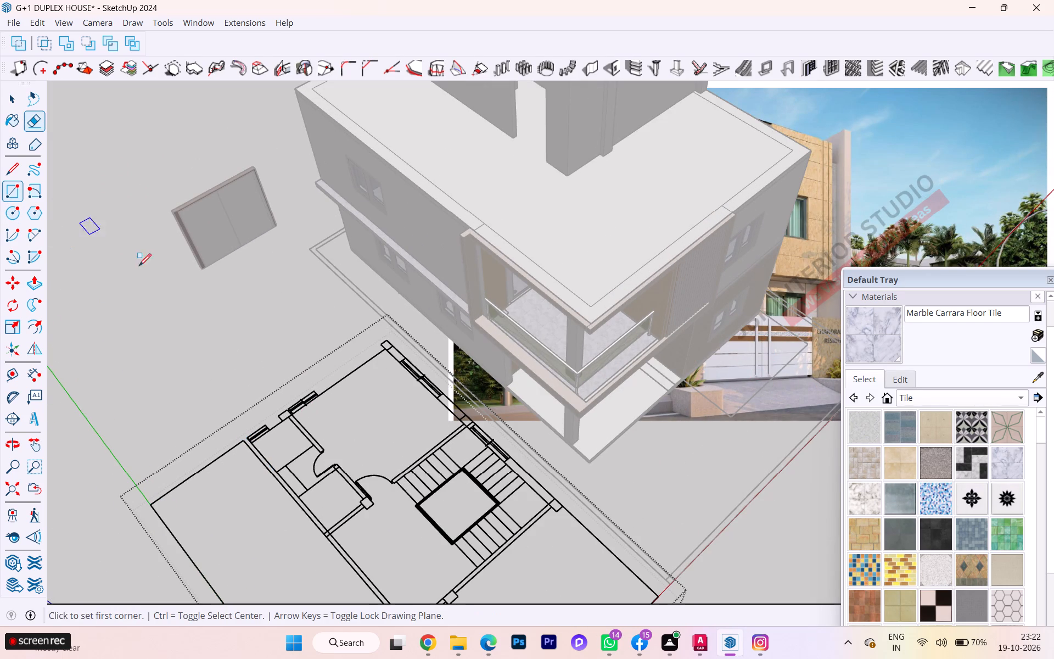
left_click(245, 440)
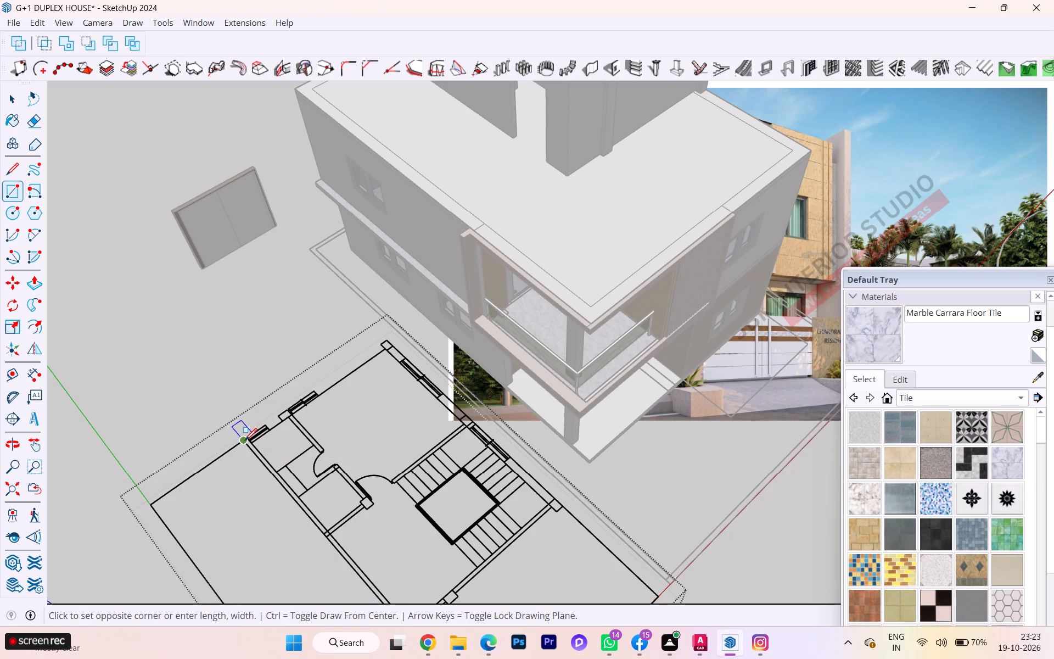
scroll(565, 509, "up", 4)
scroll(565, 509, "down", 1)
scroll(565, 509, "up", 5)
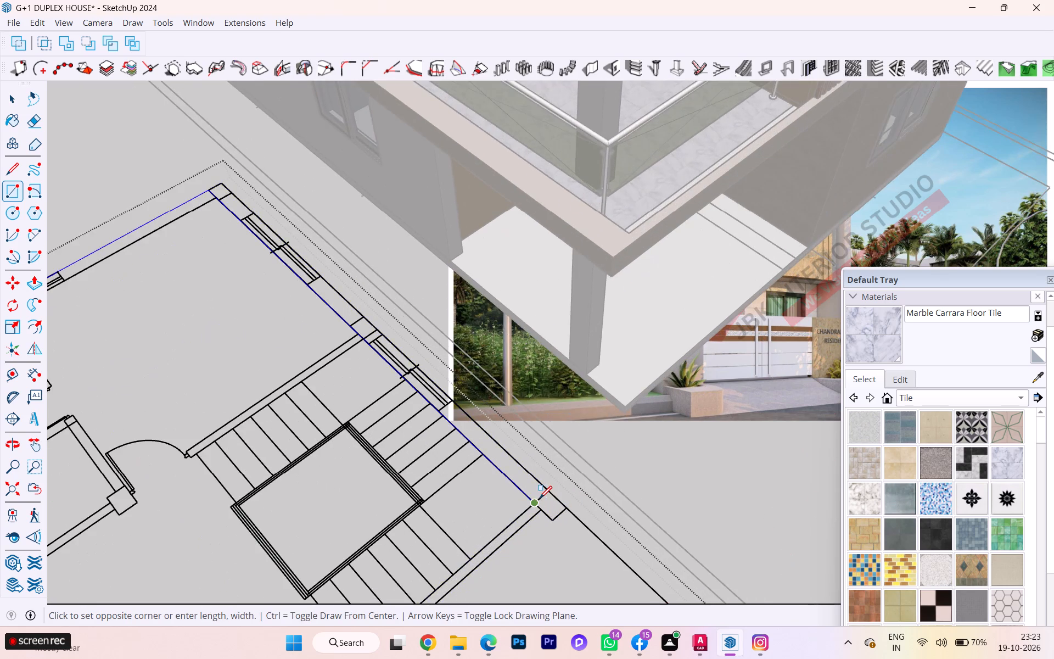
scroll(540, 498, "up", 2)
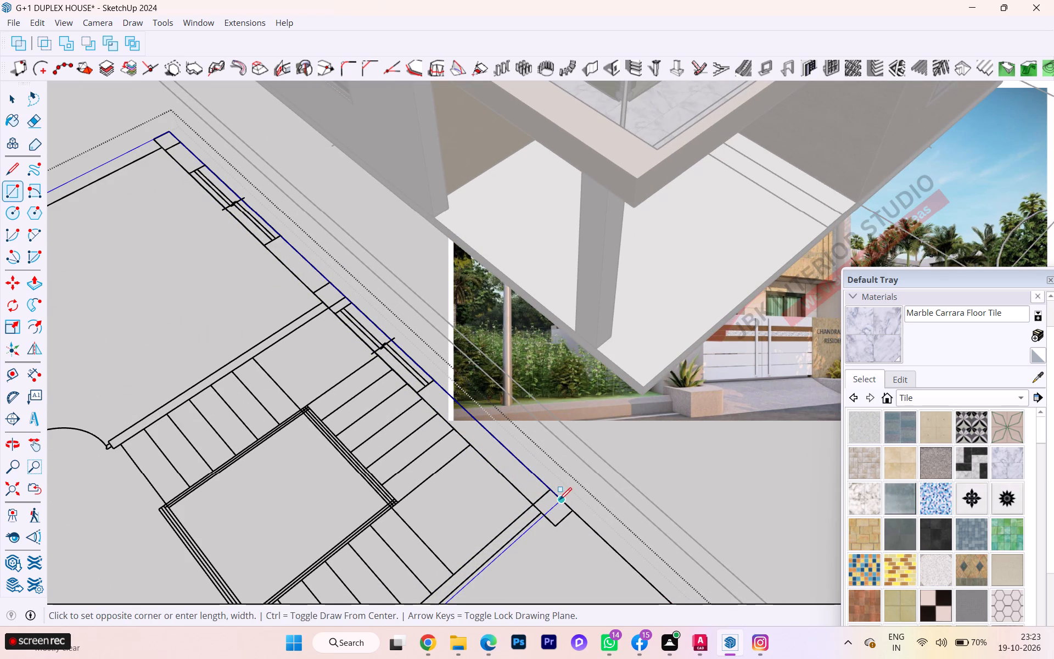
left_click(555, 495)
scroll(532, 456, "down", 3)
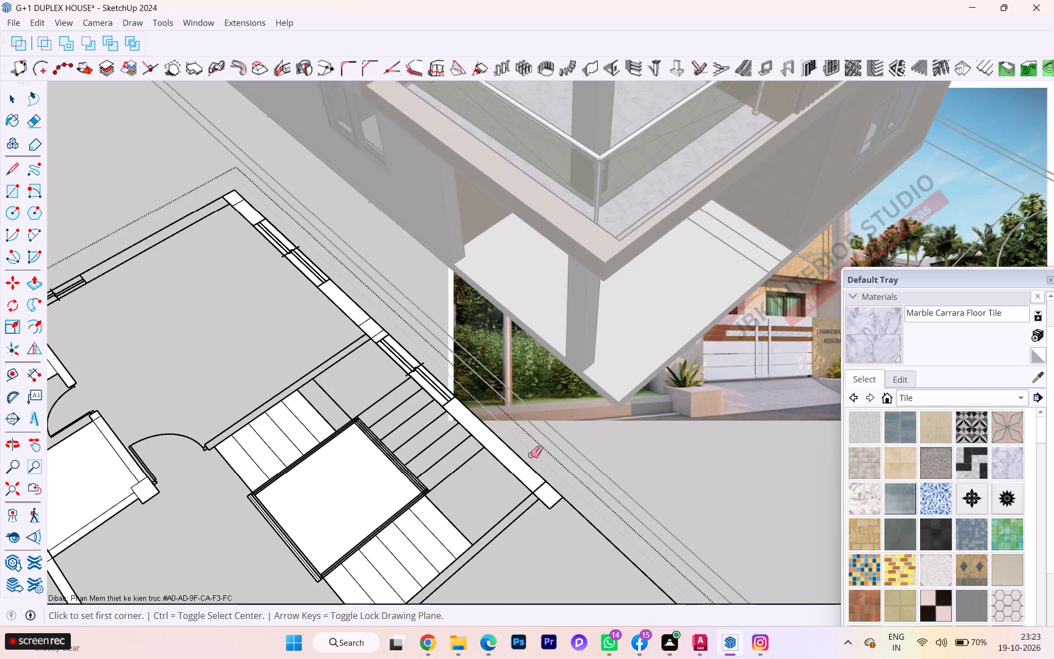
scroll(537, 446, "down", 2)
scroll(538, 445, "up", 2)
scroll(539, 444, "down", 6)
key("space")
scroll(446, 436, "up", 3)
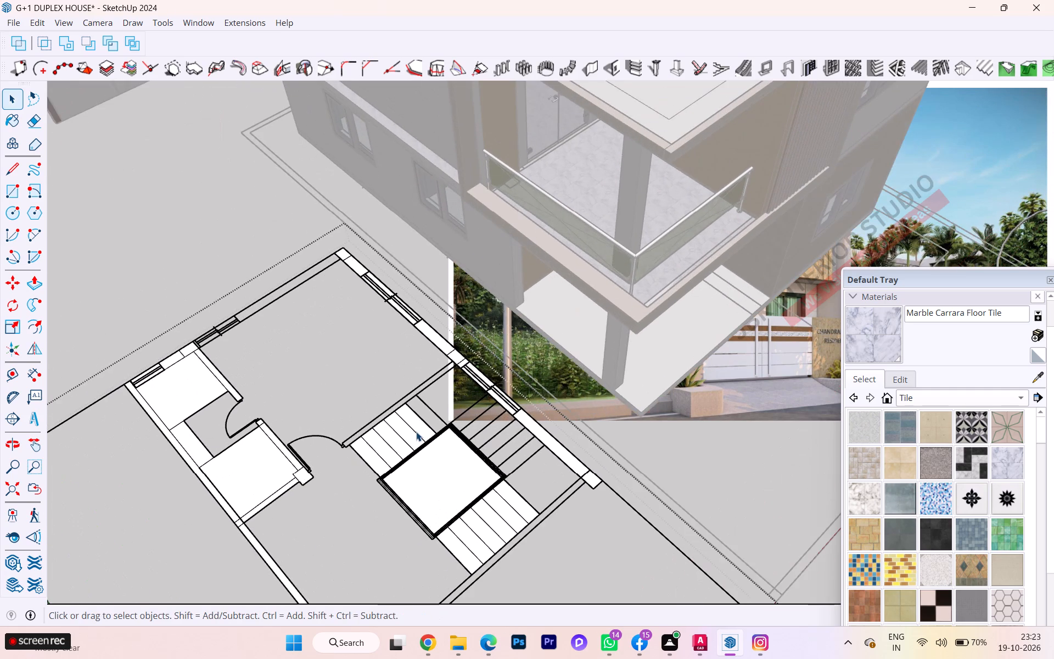
key("Escape")
Copy the house's ground-level base slab vertically up to the top of the rooftop room walls.
scroll(252, 389, "down", 3)
scroll(330, 399, "down", 5)
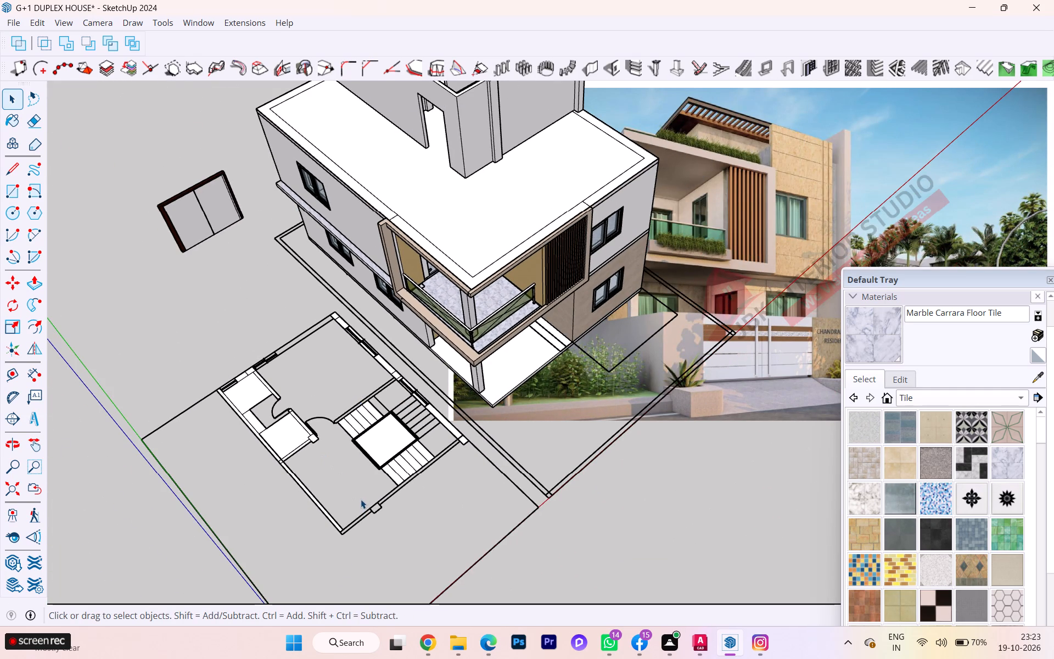
scroll(365, 494, "down", 1)
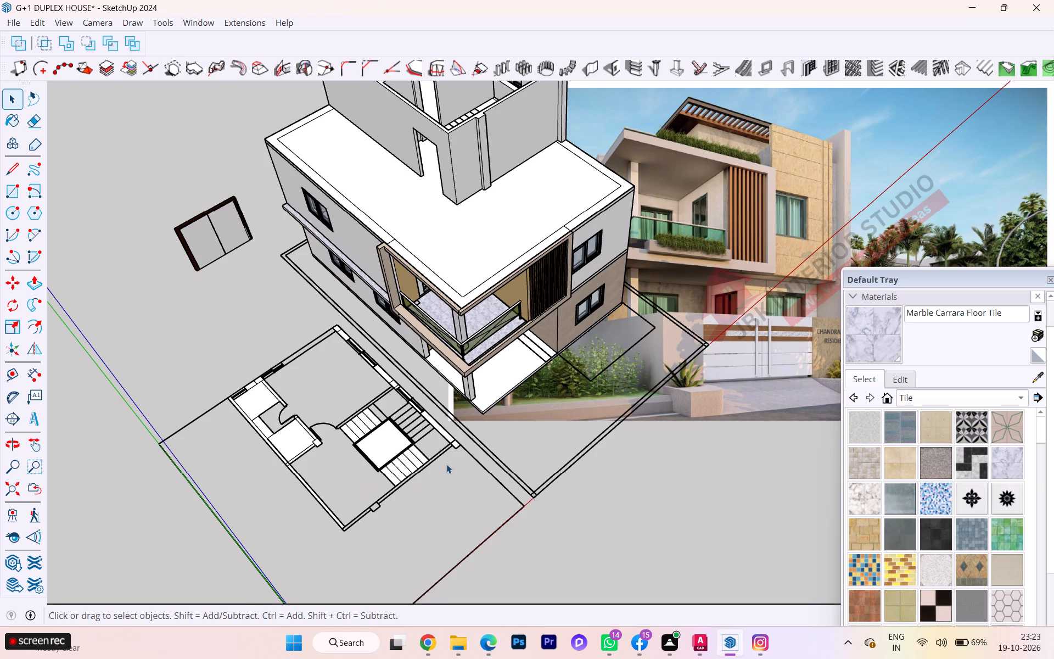
scroll(447, 464, "up", 1)
left_click(506, 390)
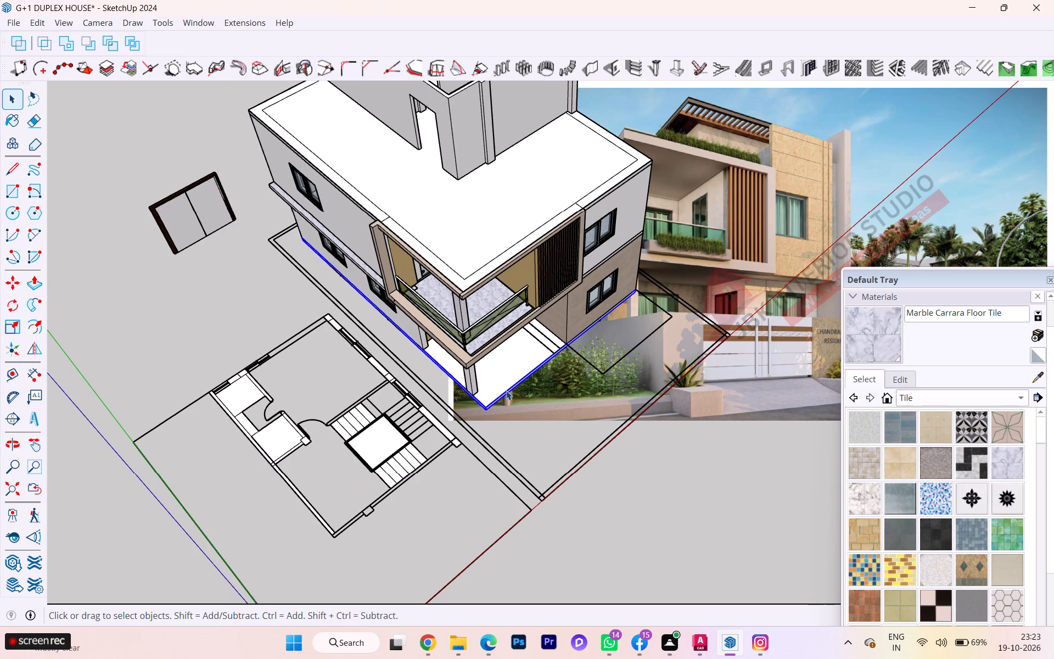
scroll(506, 390, "up", 2)
scroll(506, 390, "down", 1)
scroll(506, 390, "up", 2)
key("m")
scroll(516, 420, "up", 3)
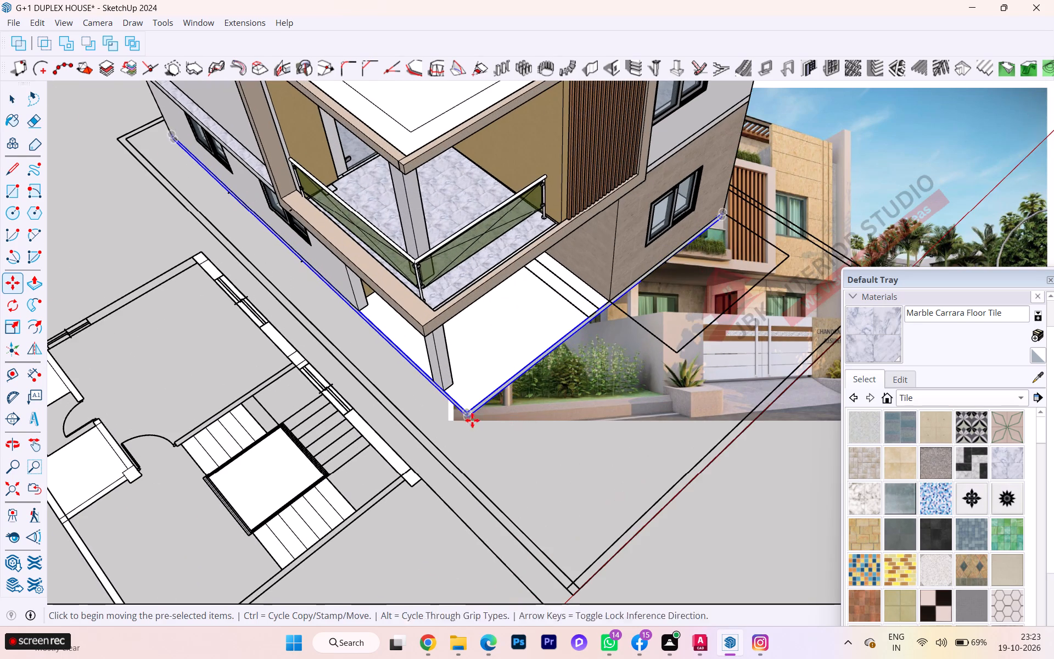
left_click(463, 412)
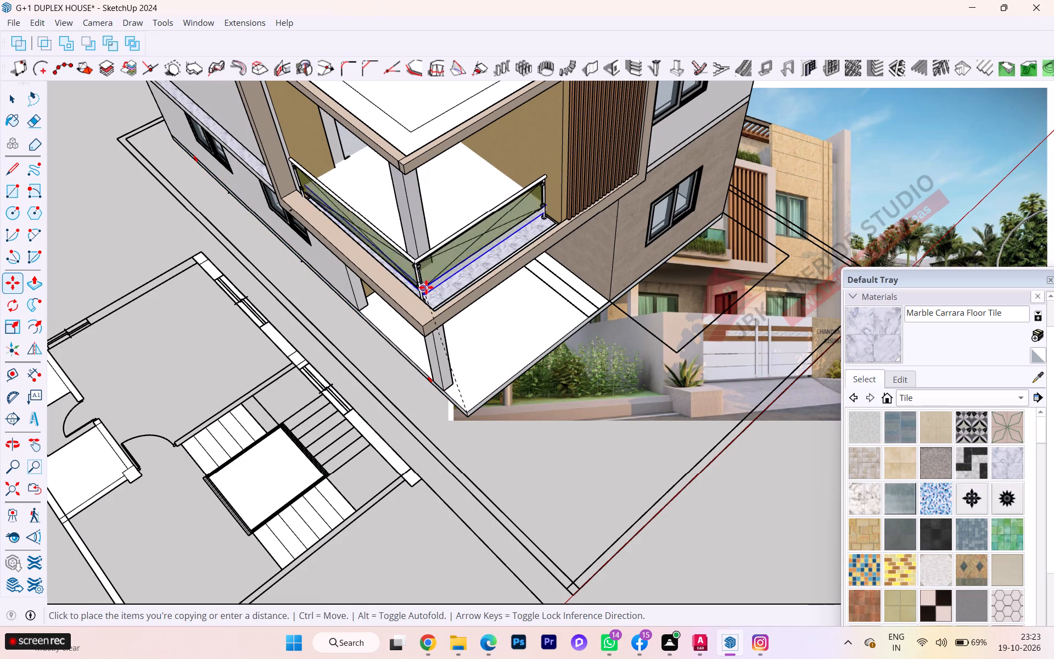
scroll(413, 266, "down", 4)
scroll(419, 250, "up", 3)
scroll(419, 250, "down", 5)
scroll(390, 176, "down", 4)
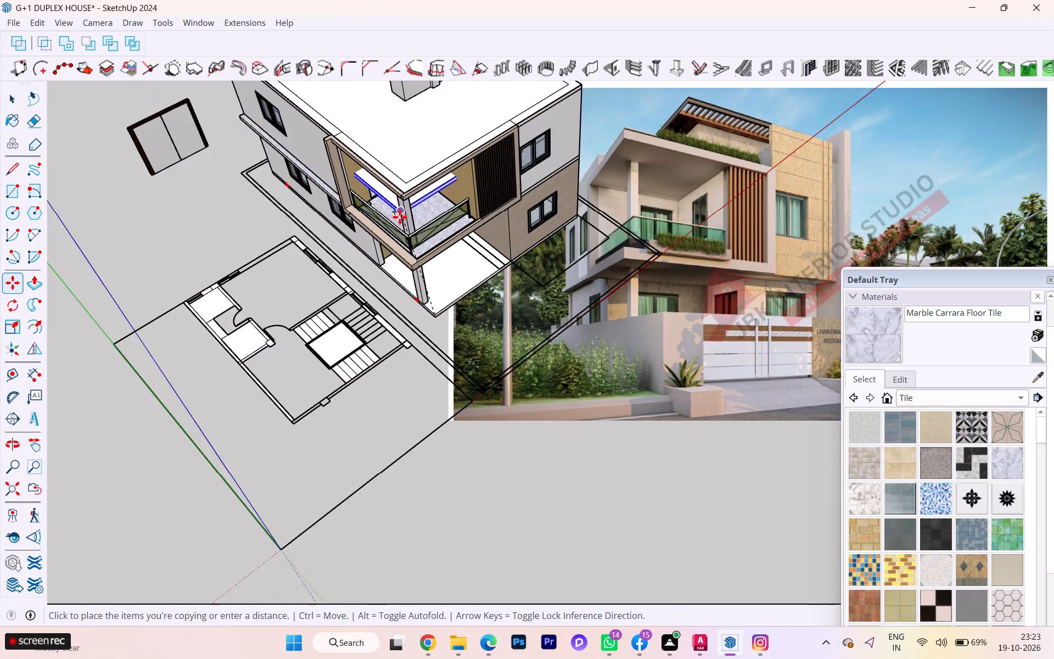
scroll(400, 217, "down", 6)
scroll(439, 280, "up", 1)
scroll(440, 282, "down", 5)
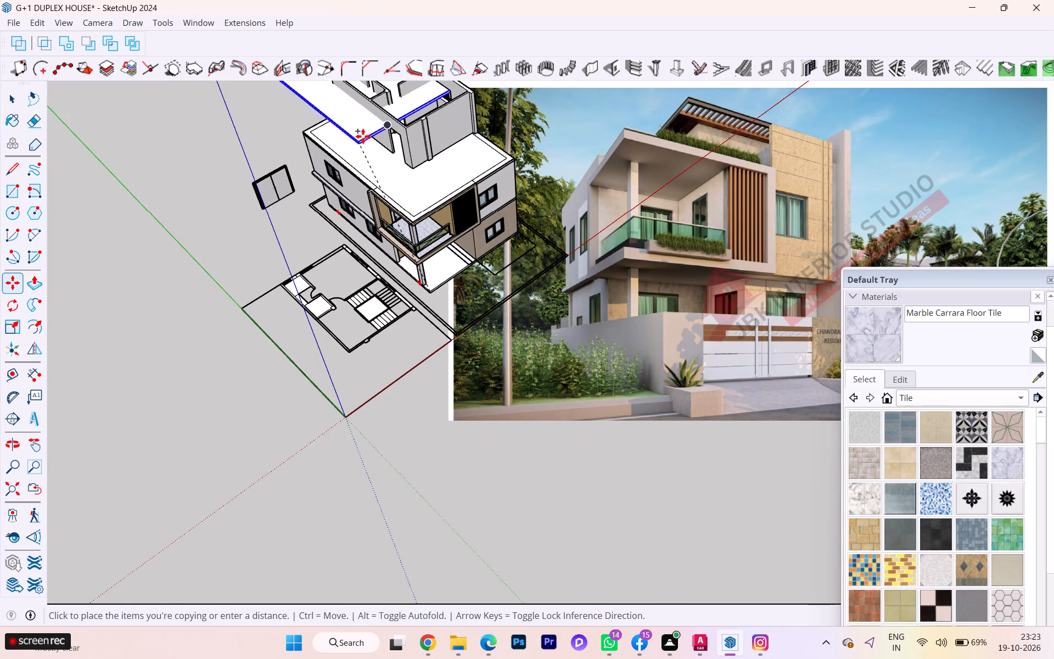
key("Up")
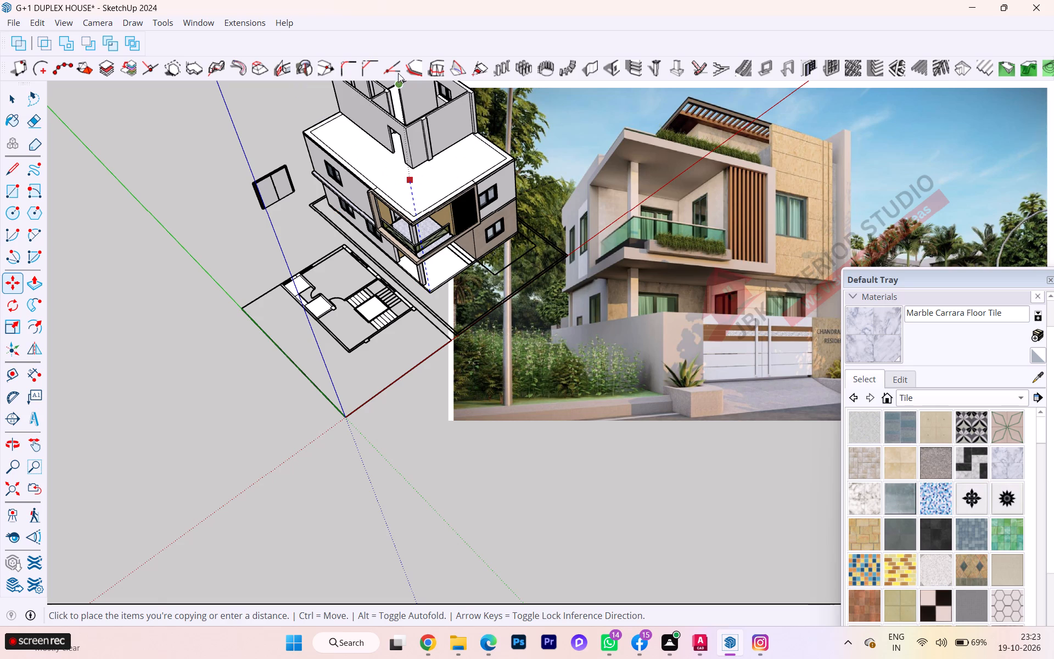
left_click(395, 87)
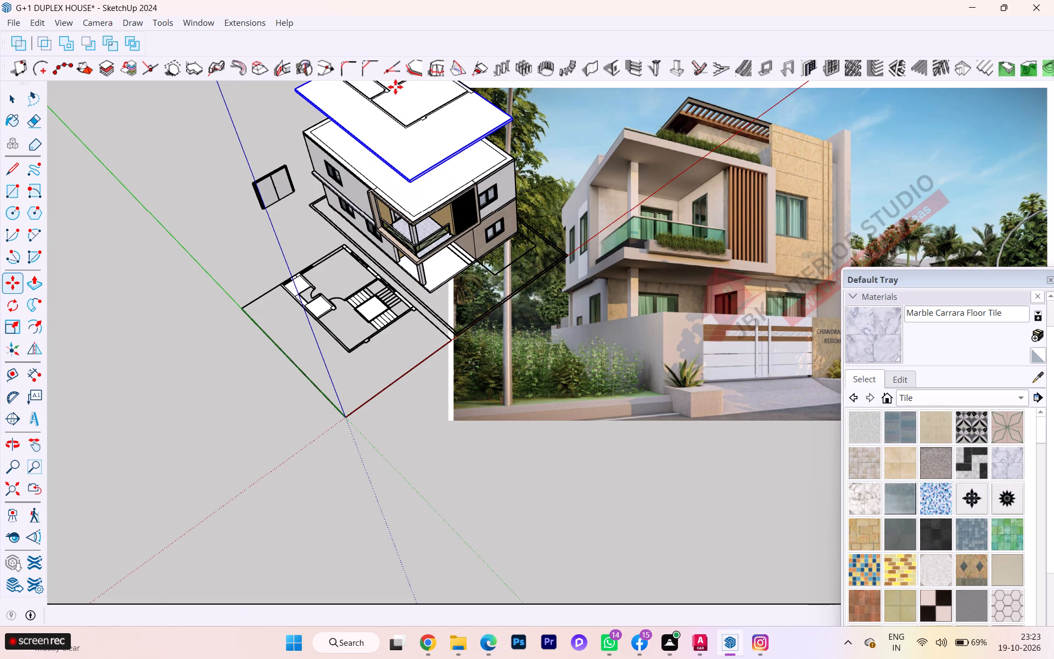
Move the copied roof slab up by its own thickness so its underside rests on the rooftop room's wall tops.
scroll(387, 237, "down", 4)
middle_click_drag(403, 268, 74, 366)
scroll(40, 289, "down", 6)
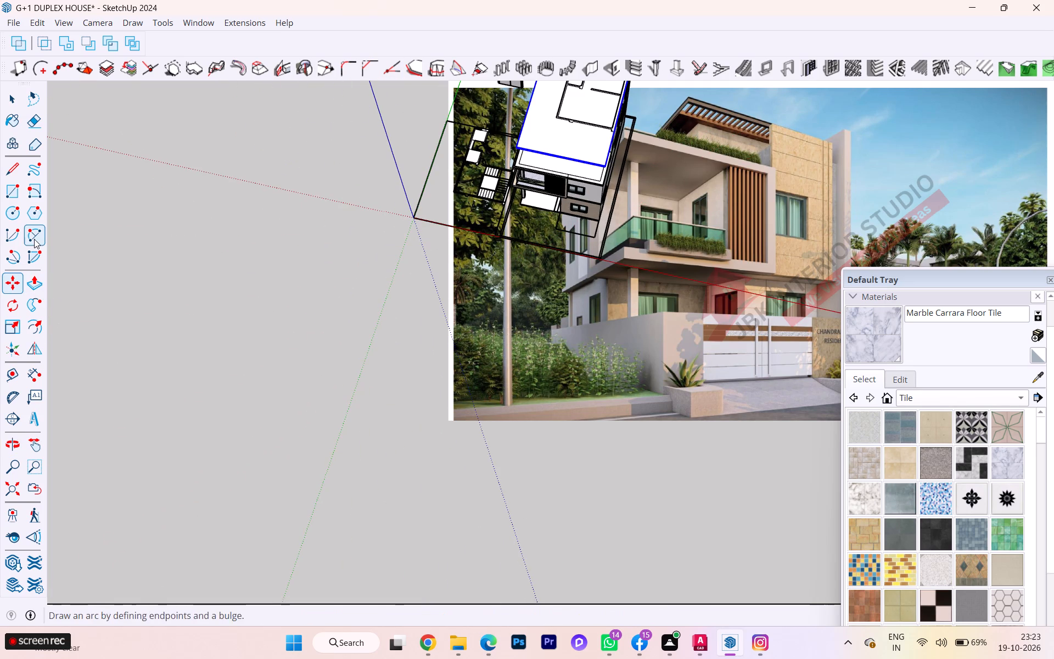
scroll(327, 250, "down", 1)
scroll(60, 318, "down", 1)
scroll(59, 319, "up", 2)
scroll(57, 322, "down", 1)
scroll(52, 329, "up", 2)
scroll(51, 330, "down", 1)
scroll(393, 244, "down", 1)
middle_click_drag(393, 244, 10, 286)
scroll(41, 288, "down", 5)
scroll(619, 208, "up", 2)
middle_click_drag(603, 205, 349, 205)
key("space")
scroll(739, 297, "down", 1)
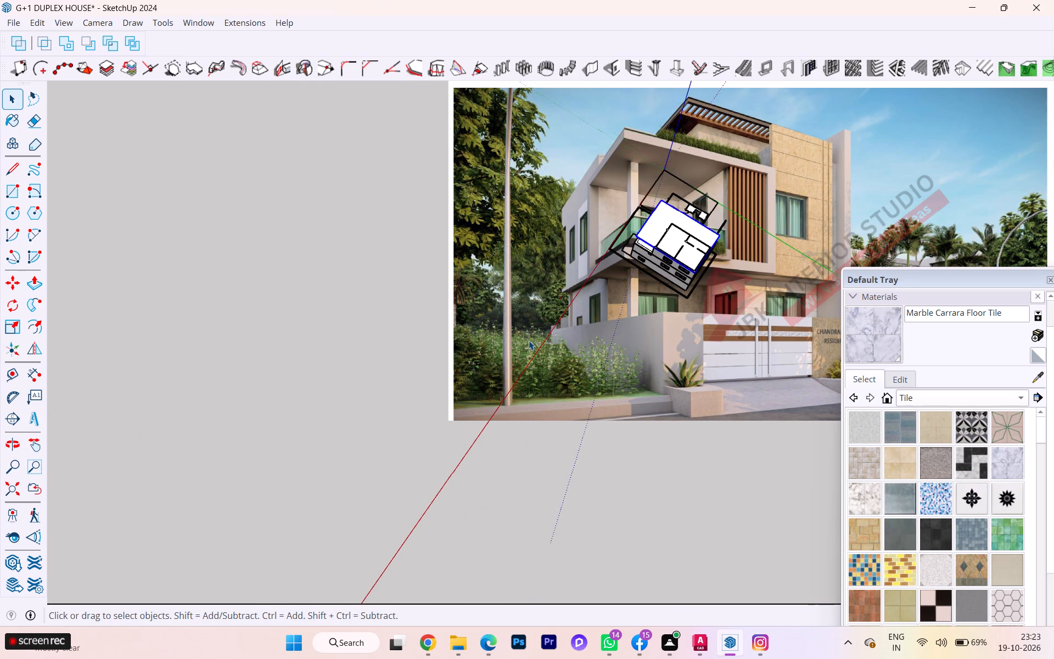
scroll(529, 340, "down", 2)
scroll(281, 387, "up", 2)
scroll(280, 389, "down", 6)
scroll(74, 505, "up", 1)
scroll(406, 382, "up", 15)
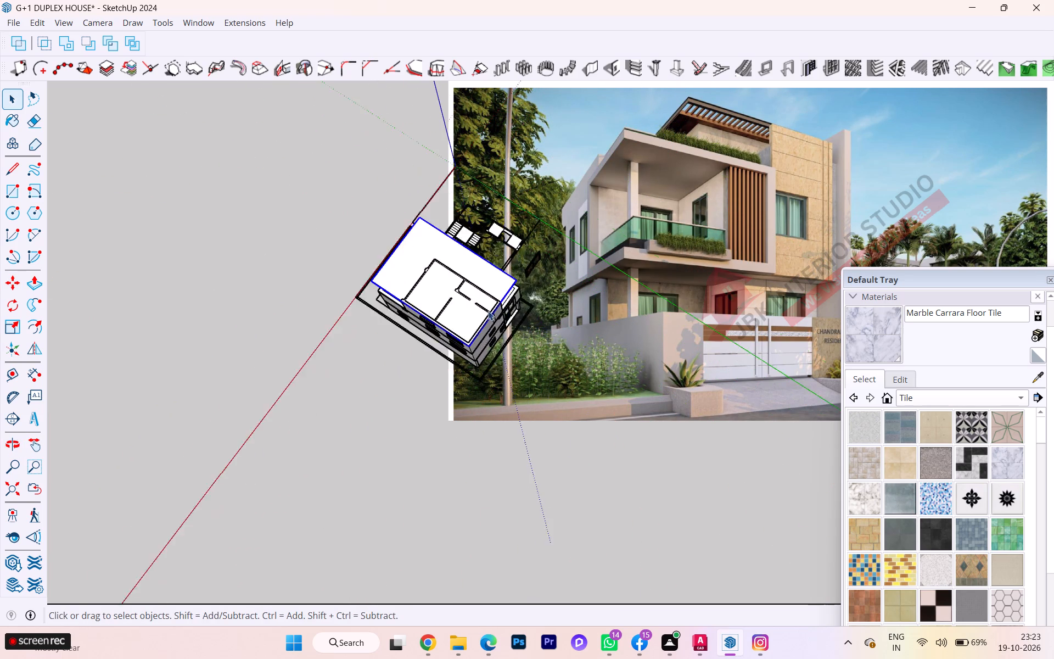
scroll(488, 311, "up", 5)
scroll(493, 300, "down", 1)
middle_click_drag(492, 299, 587, 98)
scroll(497, 244, "up", 2)
scroll(497, 244, "down", 2)
scroll(498, 251, "up", 2)
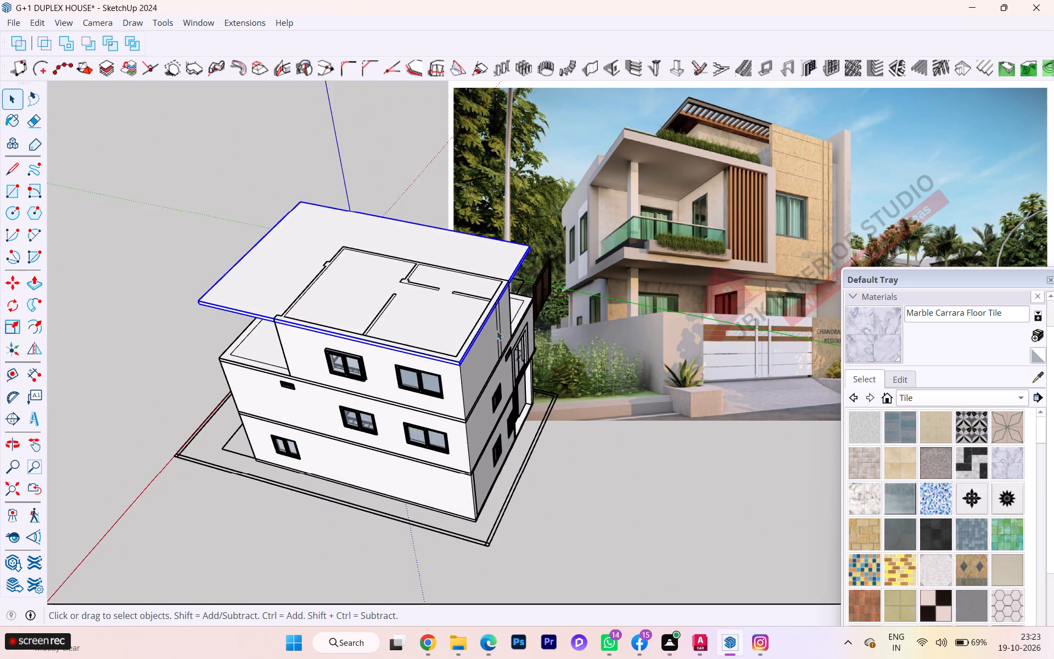
scroll(497, 331, "up", 1)
scroll(494, 331, "down", 6)
scroll(493, 330, "up", 2)
middle_click_drag(480, 322, 576, 222)
scroll(484, 321, "down", 1)
scroll(579, 219, "up", 1)
scroll(484, 309, "down", 2)
scroll(484, 310, "up", 9)
scroll(498, 354, "down", 1)
scroll(498, 354, "up", 6)
scroll(504, 337, "down", 2)
scroll(504, 337, "up", 1)
key("m")
scroll(487, 330, "up", 1)
scroll(486, 329, "down", 1)
scroll(486, 329, "up", 2)
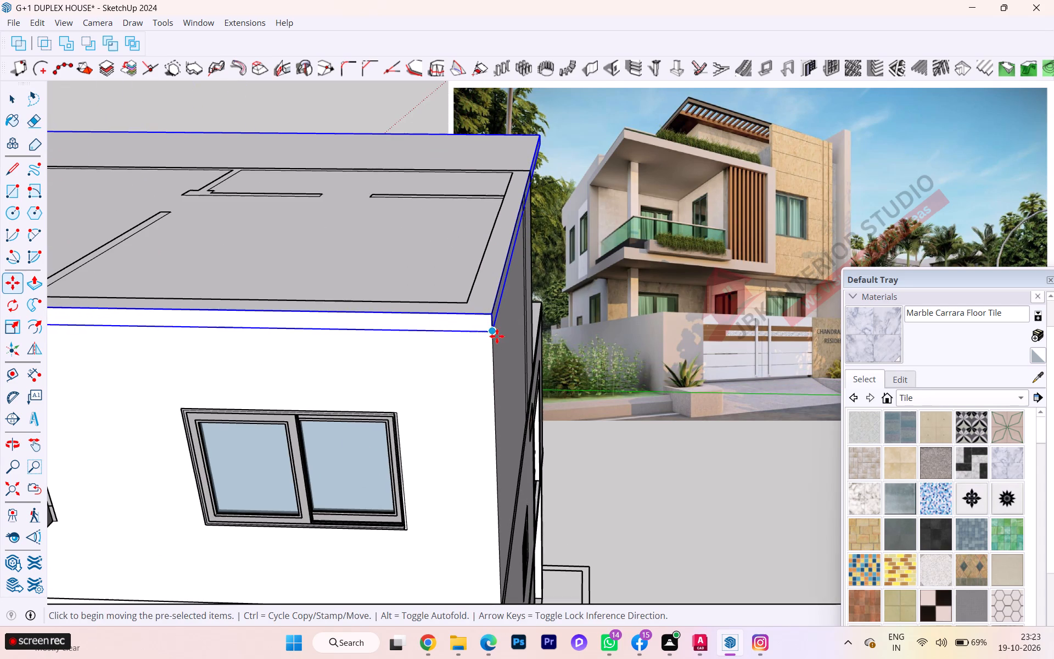
left_click(497, 336)
left_click(491, 314)
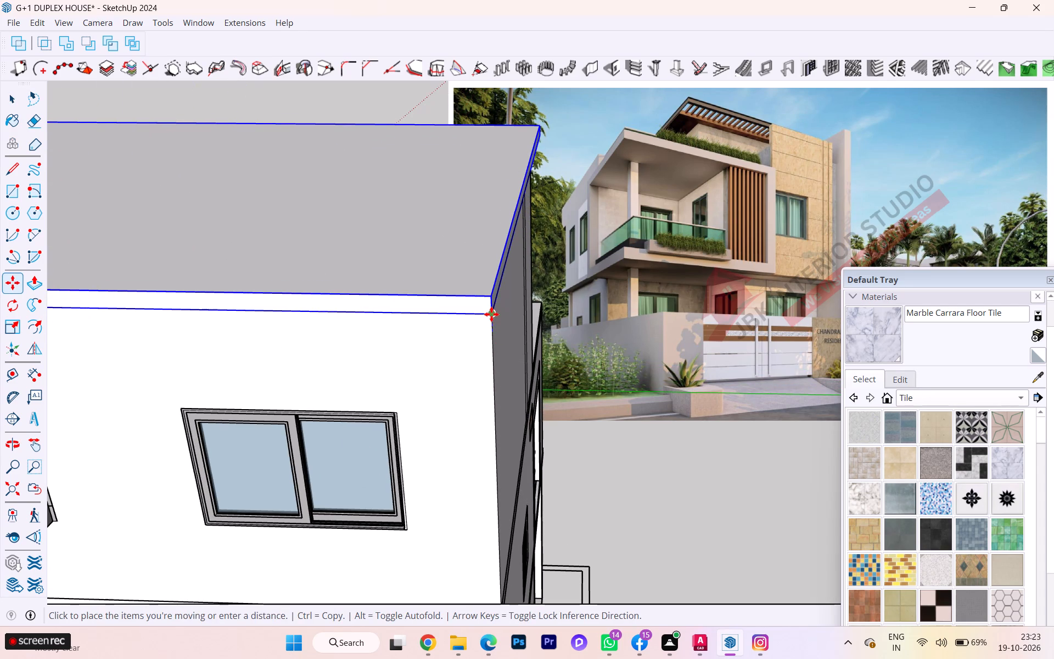
scroll(528, 311, "down", 1)
key("space")
scroll(531, 309, "down", 2)
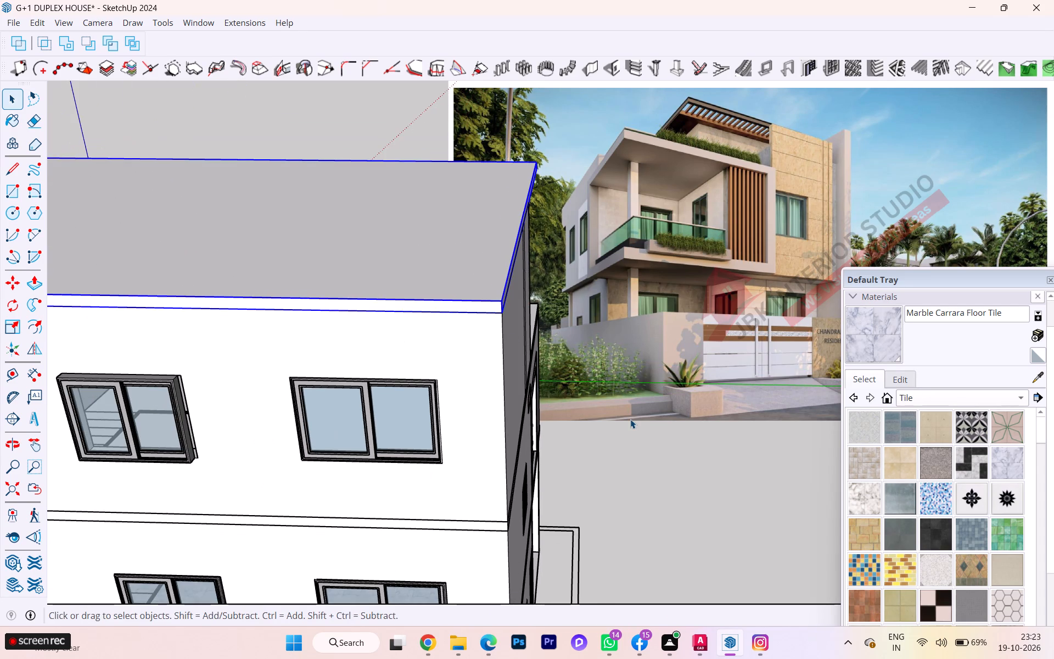
left_click(630, 419)
Delete the two vertical column lines on the rooftop room's blank rear wall.
scroll(526, 394, "down", 1)
middle_click_drag(514, 394, 245, 405)
scroll(561, 329, "up", 3)
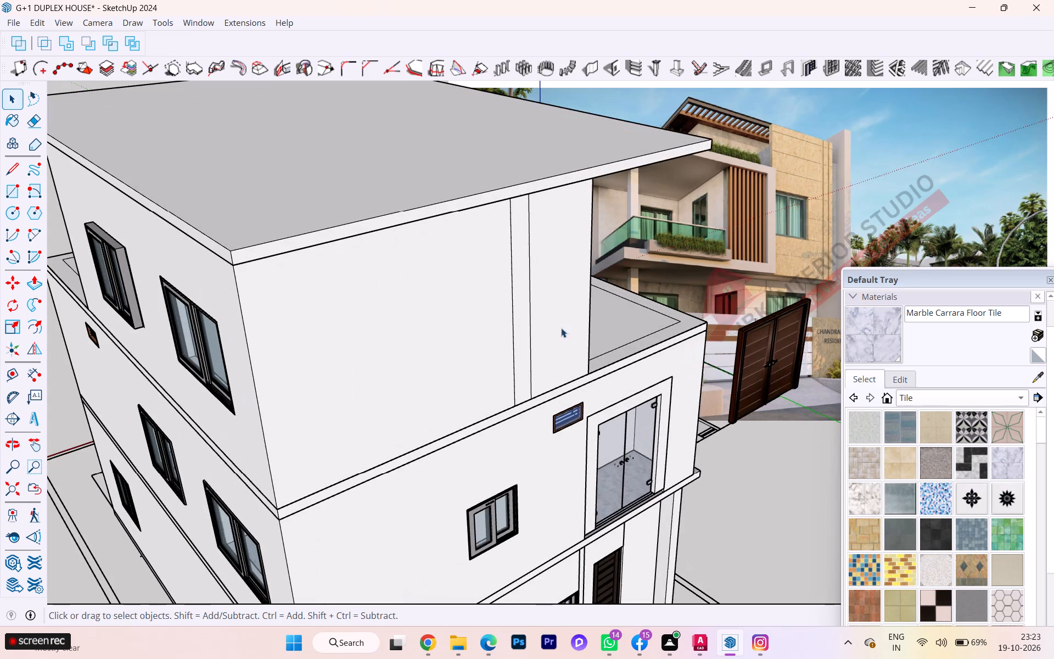
left_click(528, 325)
left_click(514, 314)
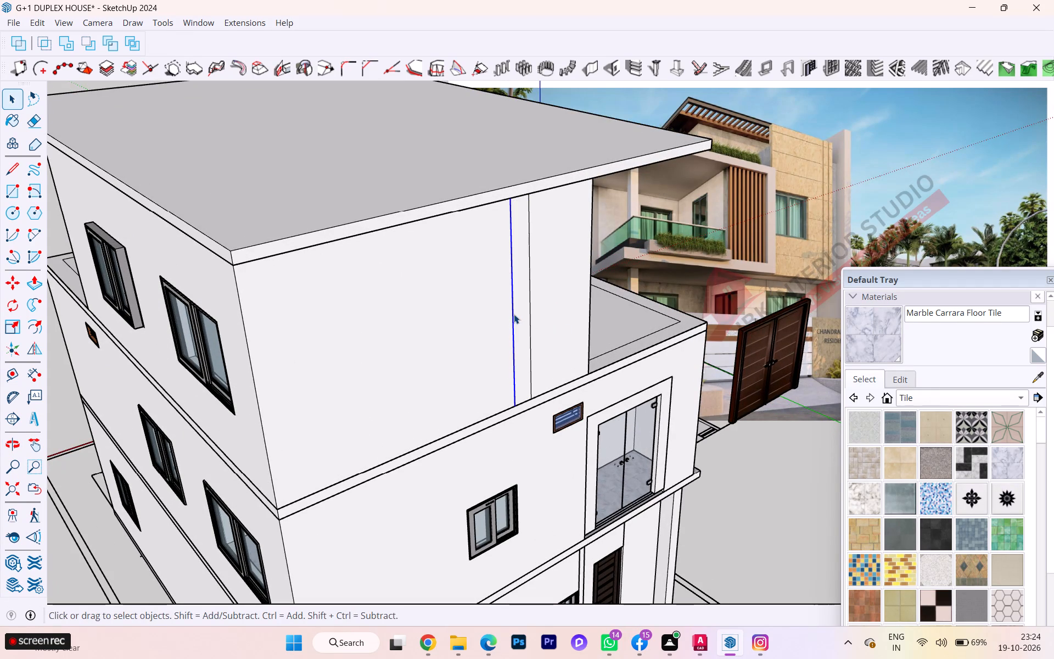
key("Delete")
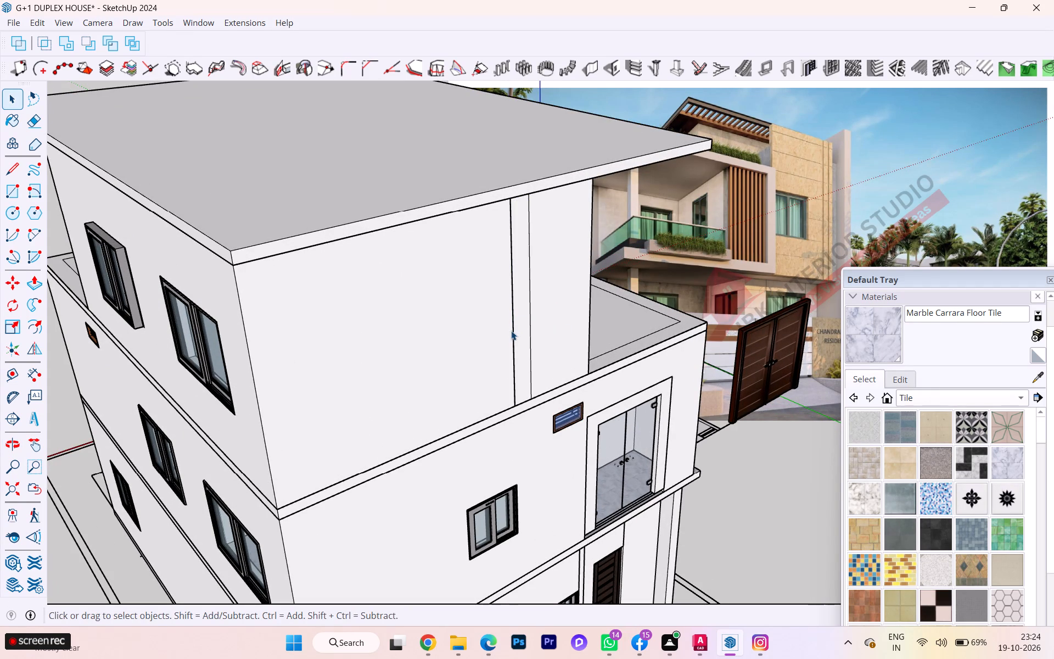
left_click(512, 319)
key("Delete")
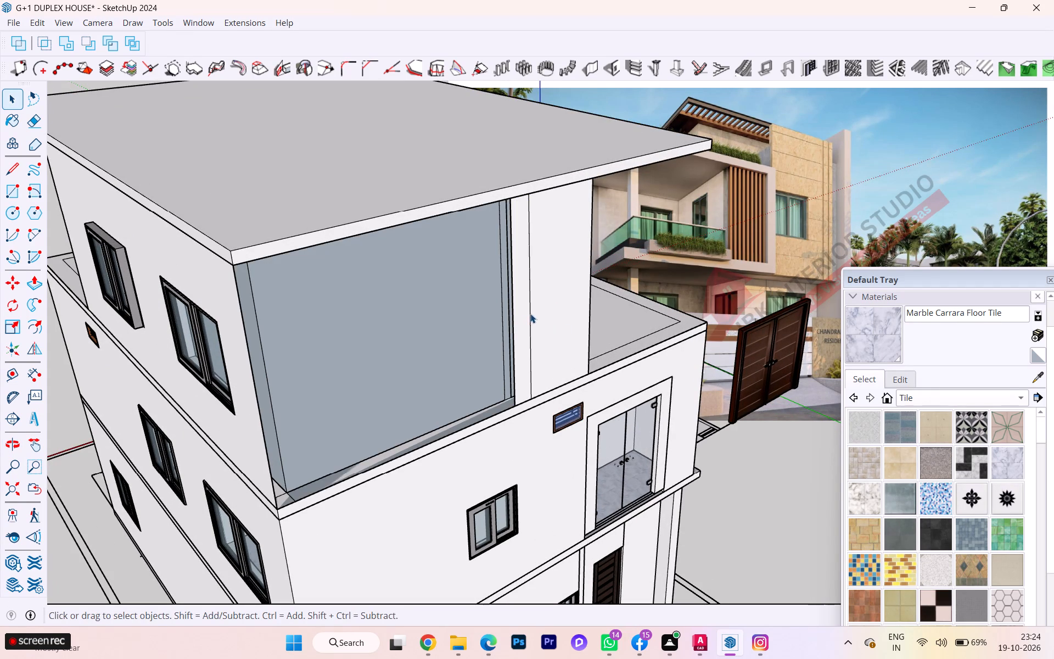
left_click(530, 314)
key("Delete")
Draw a rectangle filling the open part of the rear wall, from the upper outer corner to the column line's lower end.
scroll(485, 325, "down", 3)
middle_click_drag(475, 316, 441, 218)
scroll(440, 217, "up", 3)
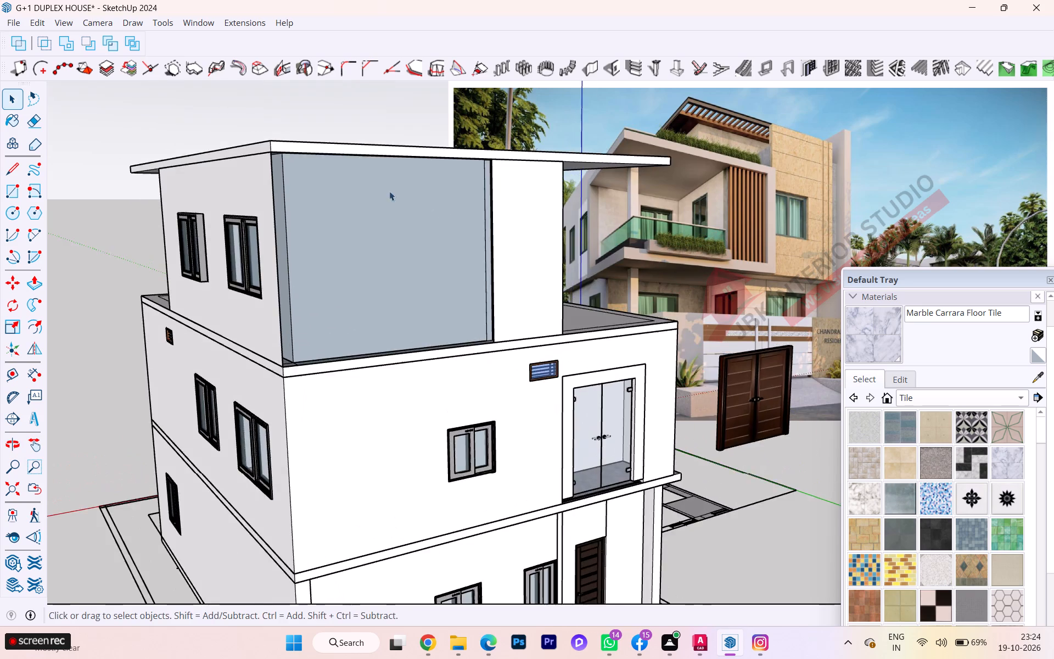
scroll(389, 191, "up", 2)
scroll(0, 0, "up", 1)
scroll(159, 127, "down", 1)
scroll(193, 141, "up", 1)
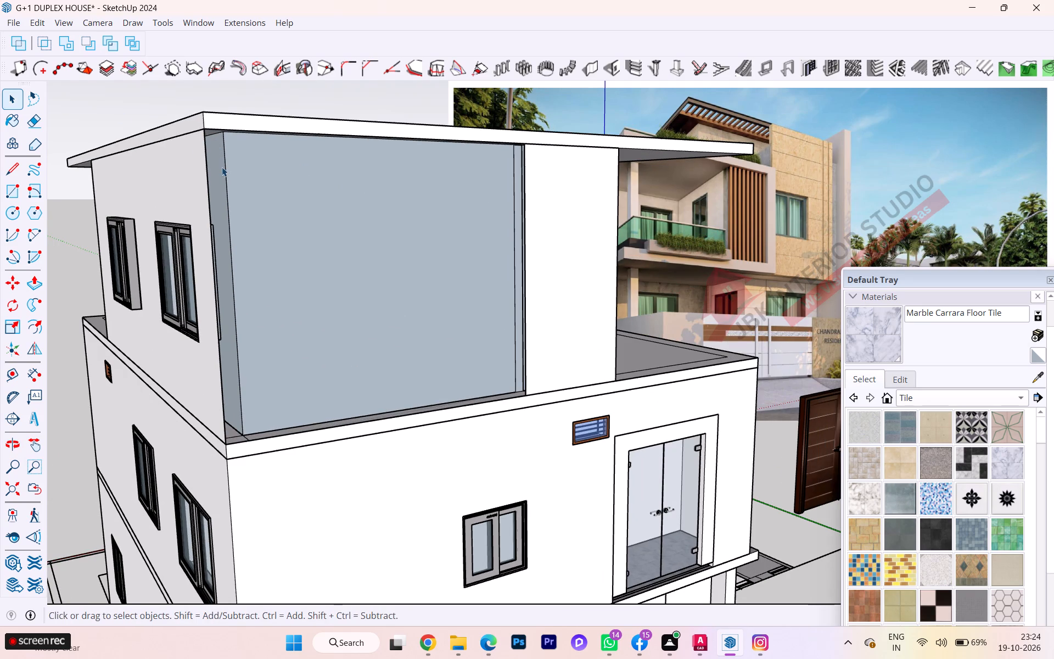
key("r")
scroll(222, 168, "up", 1)
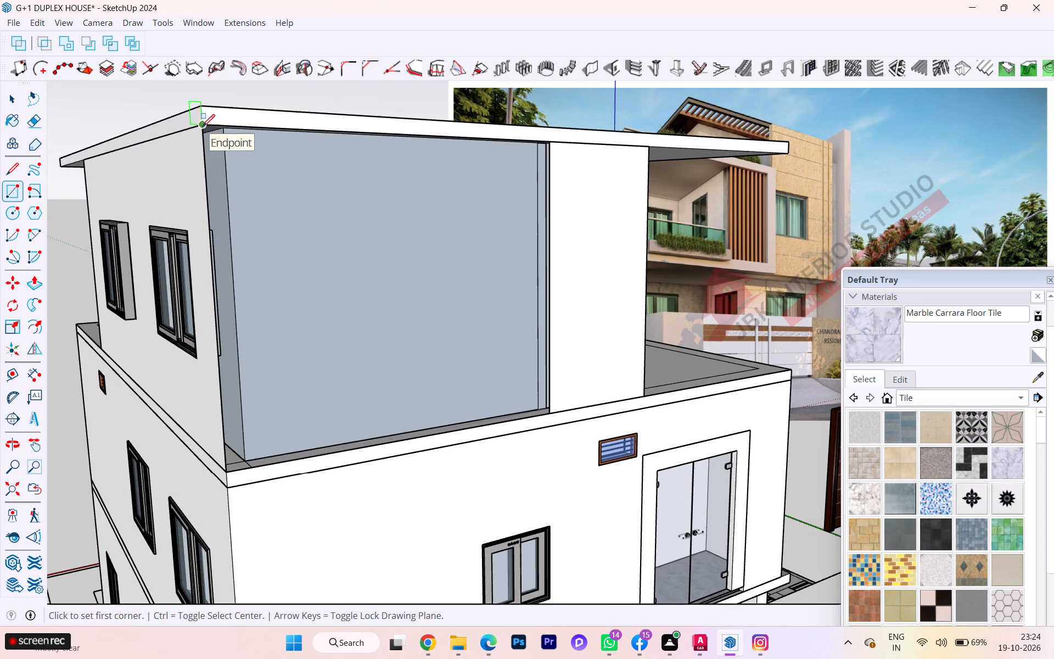
left_click(203, 126)
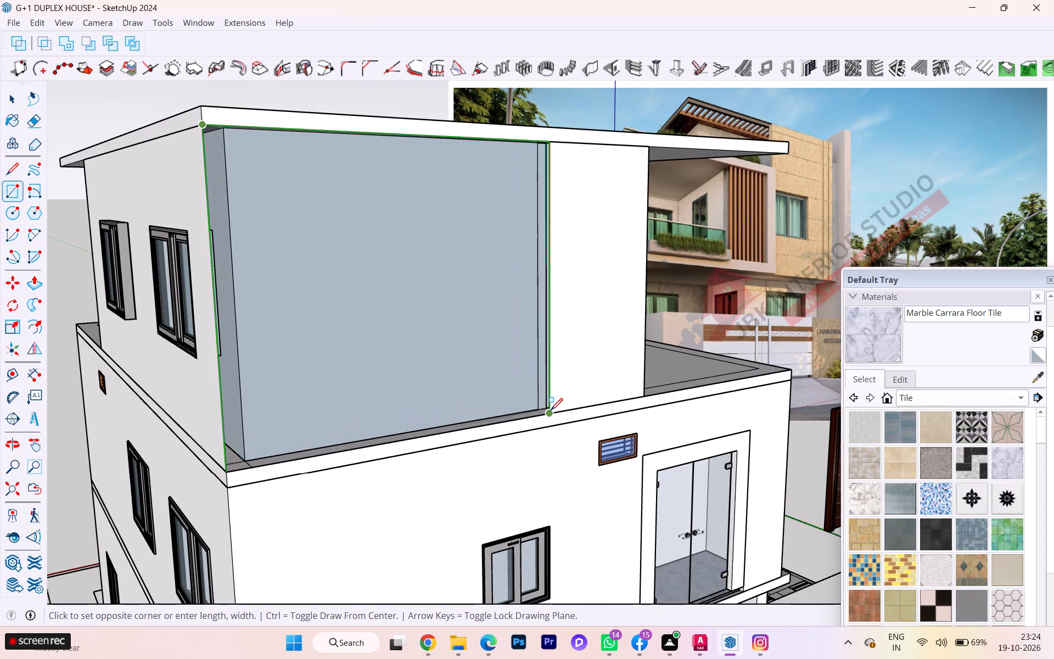
left_click(552, 412)
key("space")
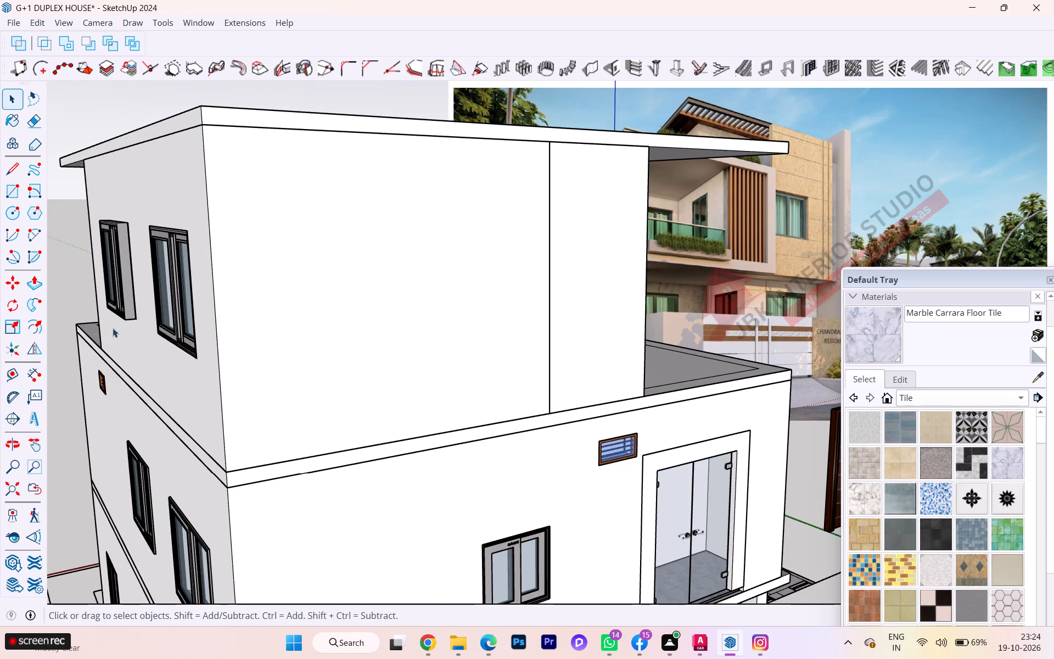
left_click(80, 298)
Inspect the rooftop room's outer walls, corner columns and roof slab overhang from all sides, briefly with hidden back edges shown.
scroll(151, 287, "down", 1)
middle_click_drag(348, 315, 771, 310)
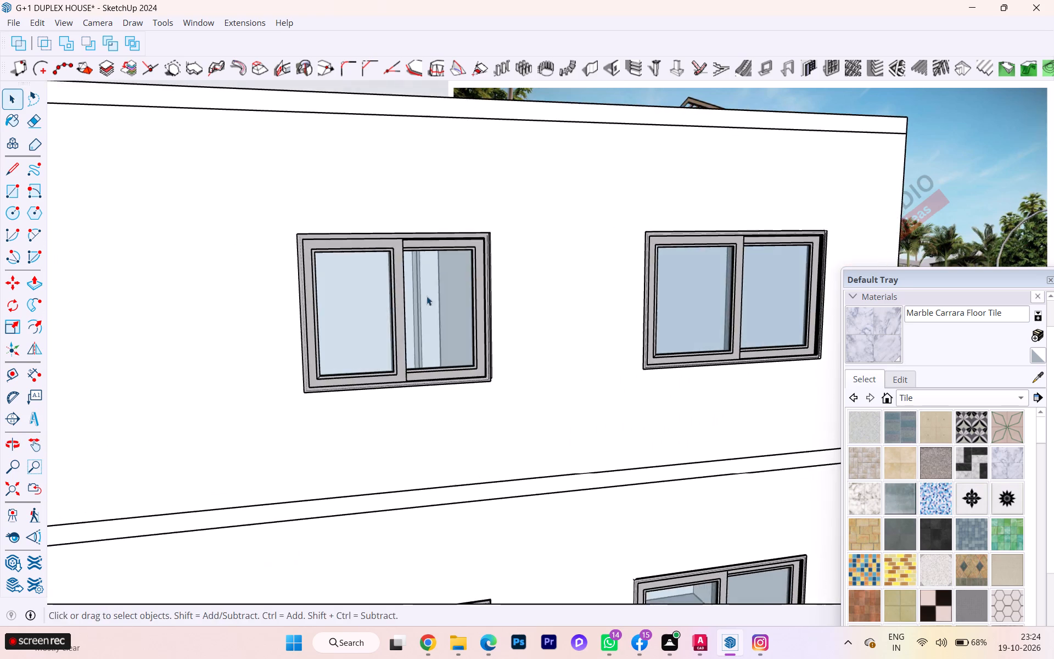
scroll(257, 300, "down", 1)
middle_click_drag(242, 303, 506, 369)
scroll(509, 370, "down", 1)
scroll(318, 316, "down", 7)
middle_click_drag(366, 369, 560, 365)
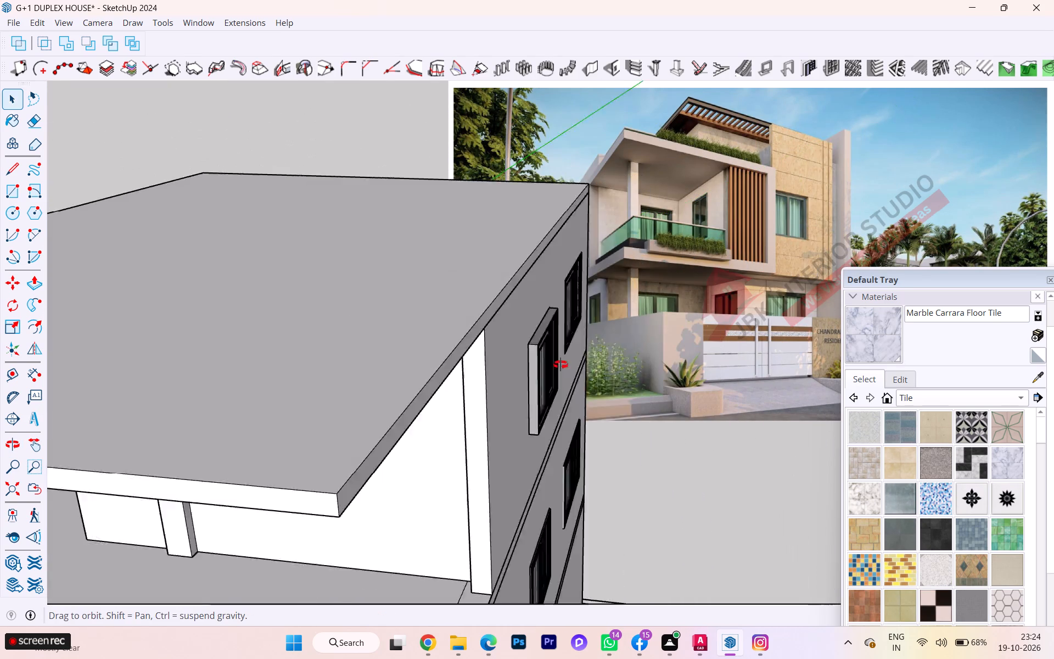
middle_click_drag(560, 365, 344, 311)
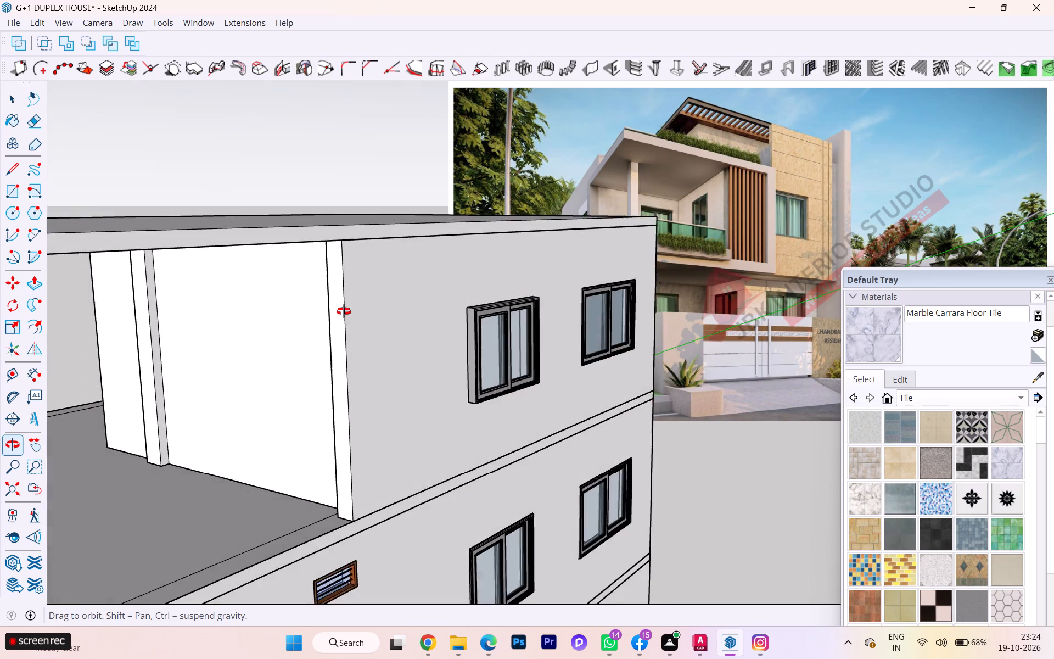
middle_click_drag(344, 311, 506, 342)
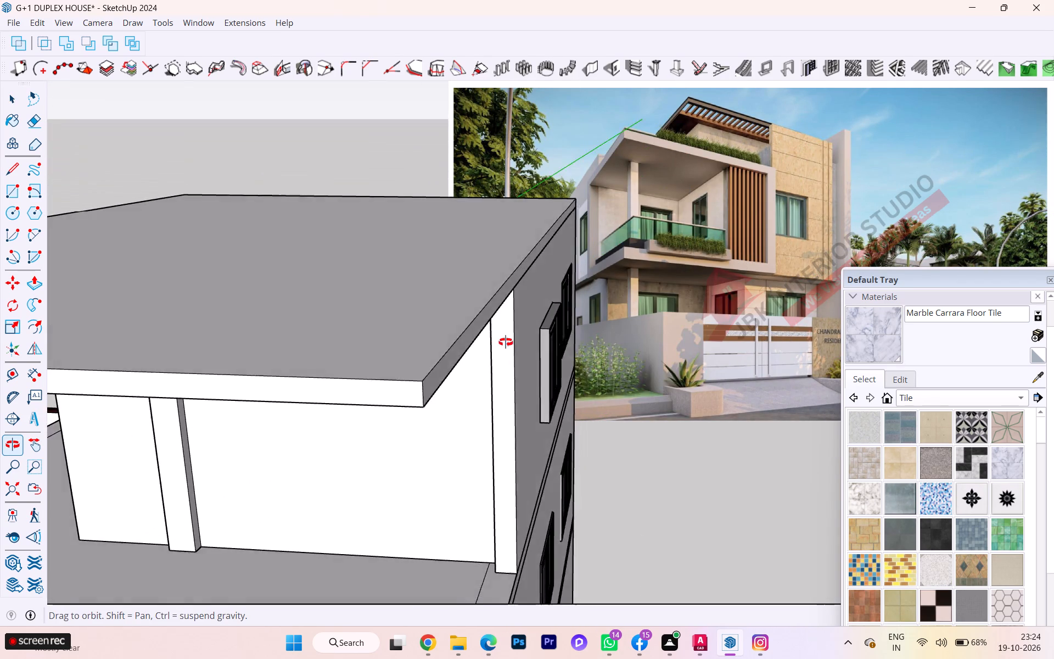
middle_click_drag(506, 342, 508, 342)
scroll(507, 327, "down", 5)
scroll(412, 358, "up", 1)
scroll(395, 366, "down", 1)
key("k")
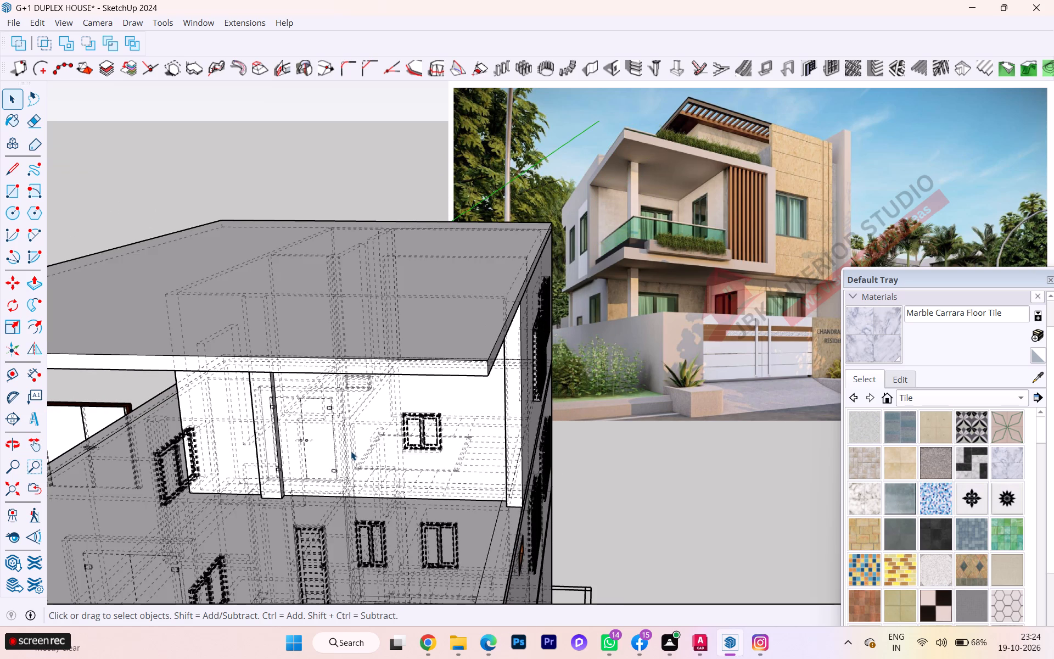
scroll(339, 459, "up", 3)
scroll(339, 460, "down", 3)
scroll(339, 460, "up", 3)
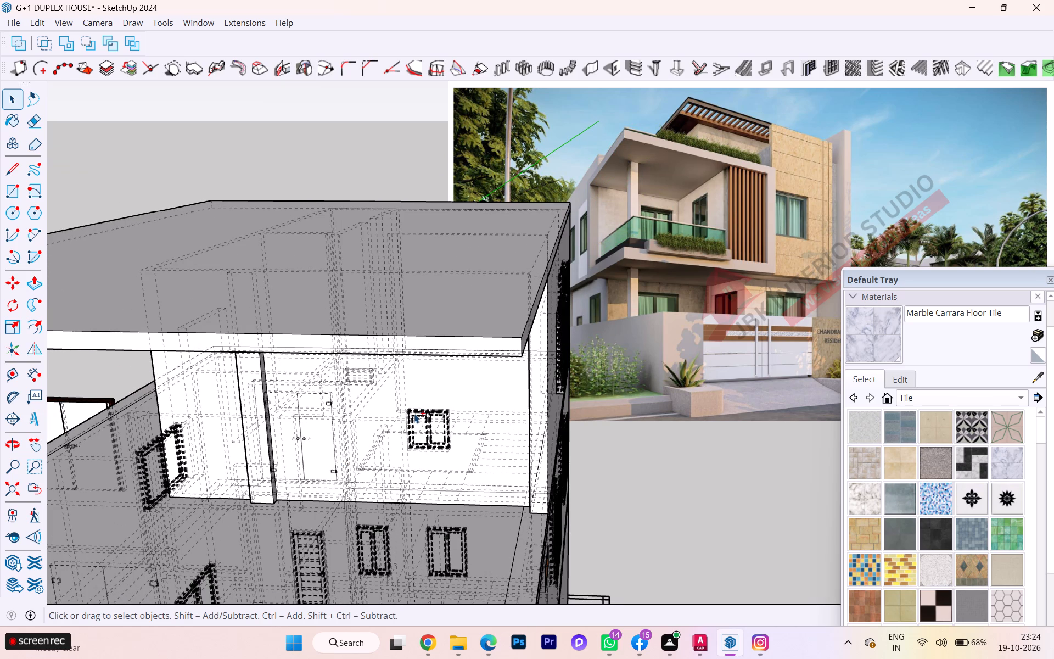
key("ctrl+z")
left_click(658, 443)
key("k")
scroll(165, 448, "down", 2)
middle_click_drag(165, 448, 455, 462)
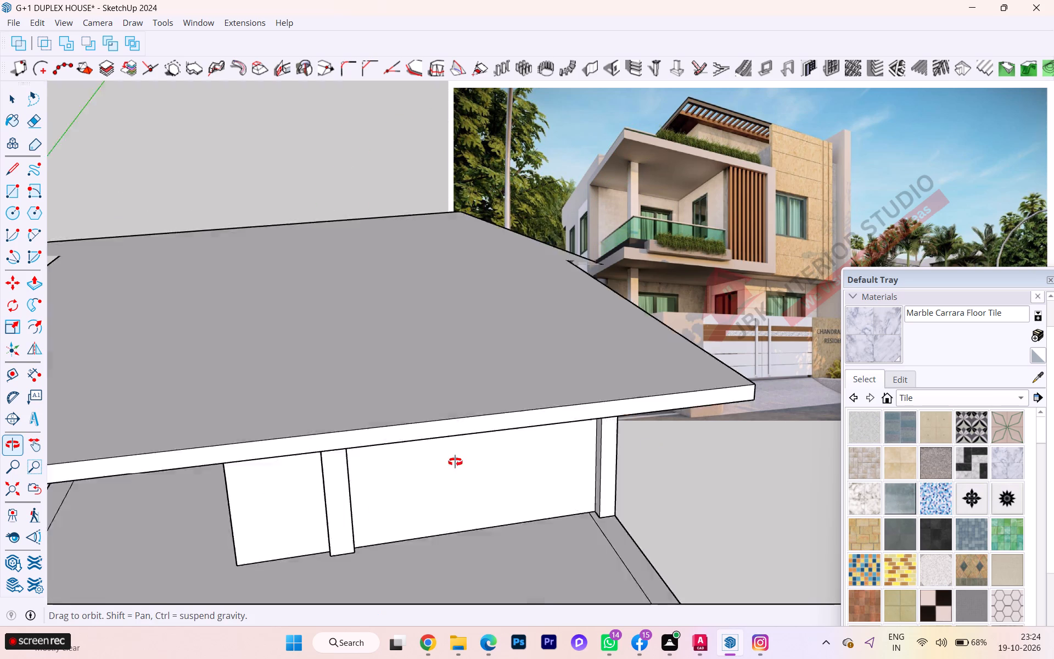
middle_click_drag(455, 462, 428, 379)
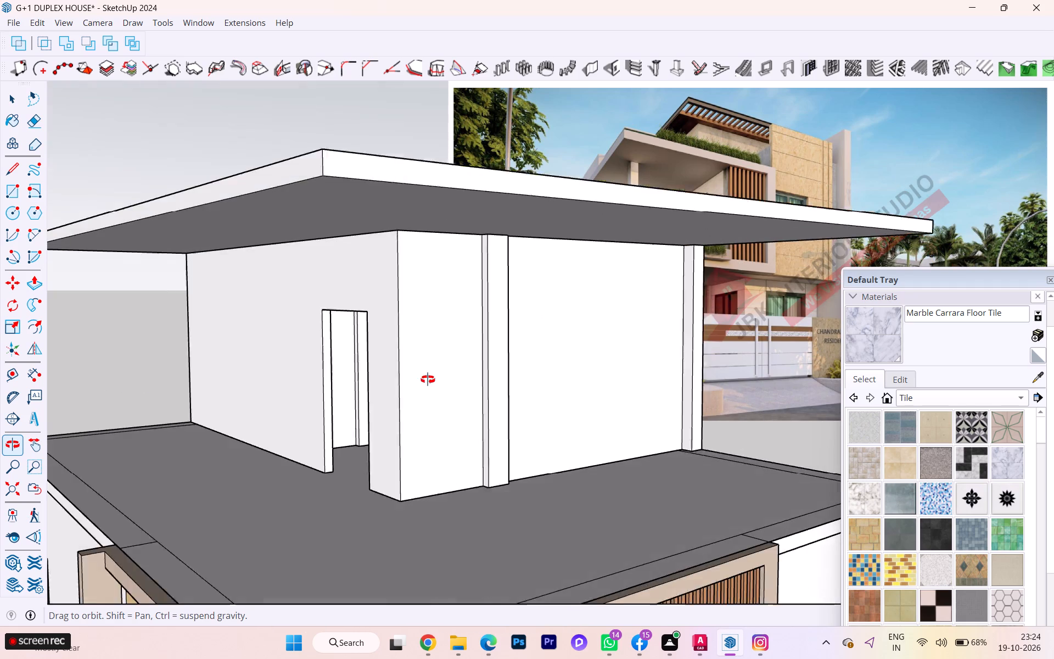
middle_click_drag(428, 379, 413, 405)
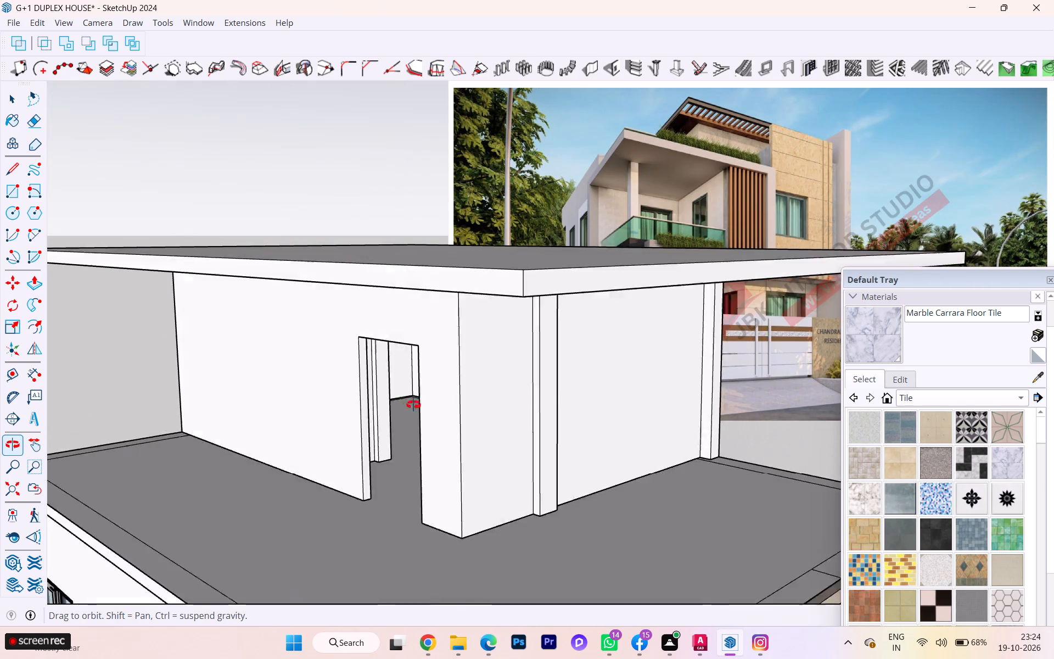
middle_click_drag(413, 405, 310, 407)
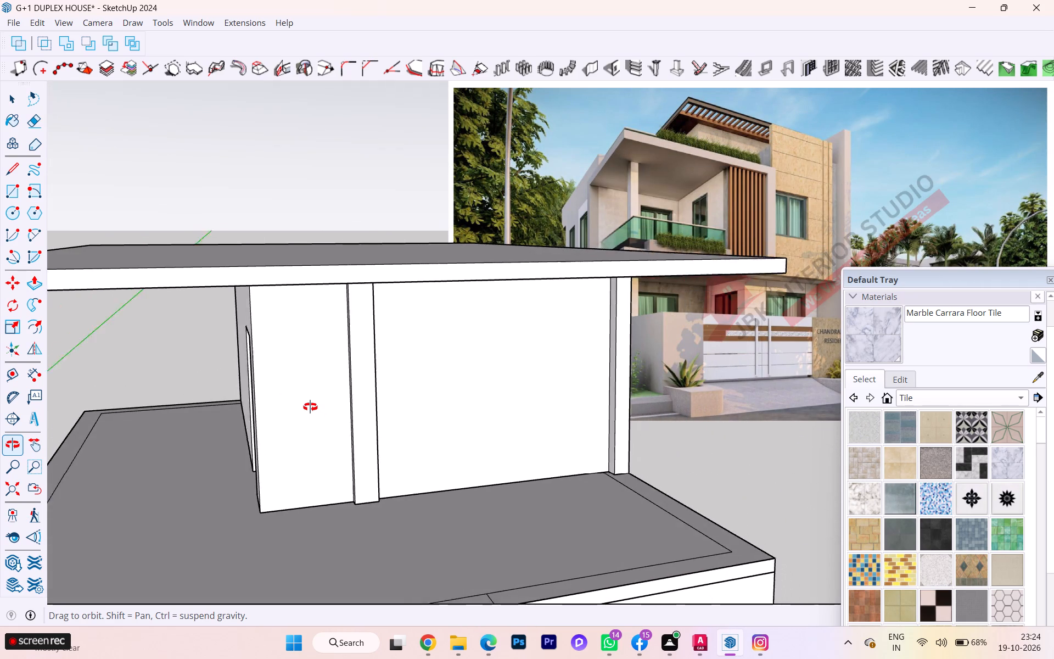
middle_click_drag(310, 407, 39, 463)
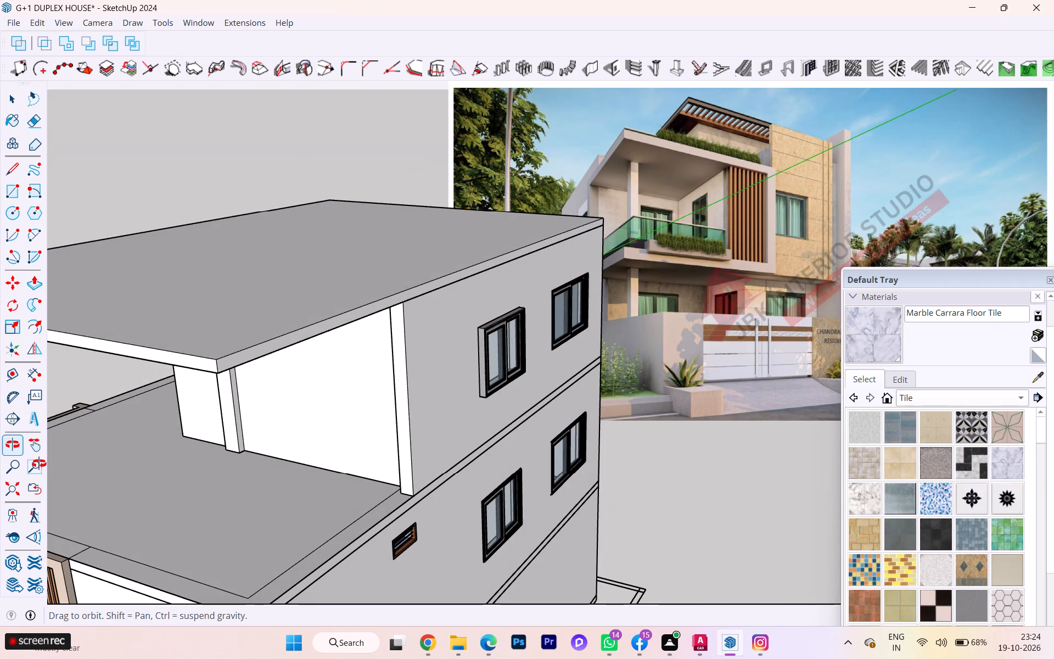
middle_click_drag(39, 463, 197, 437)
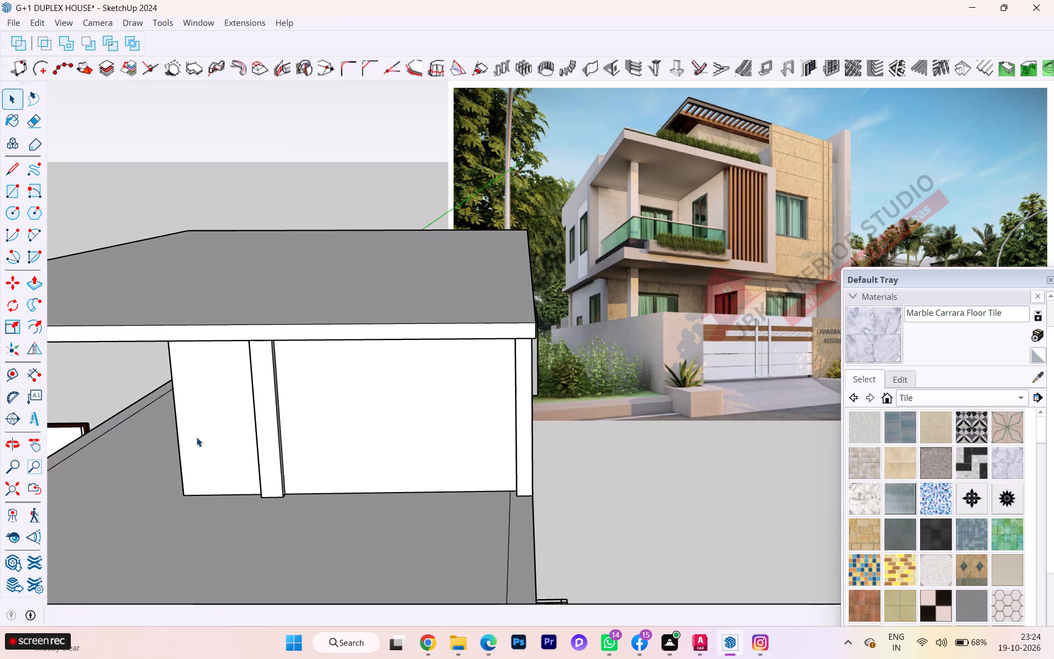
scroll(183, 500, "down", 2)
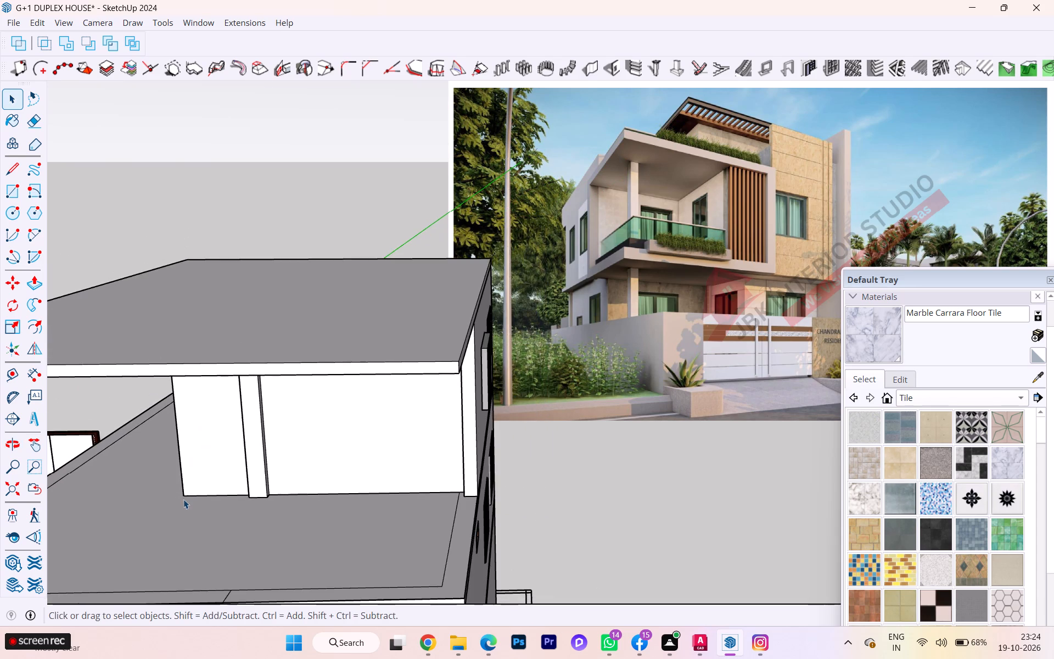
scroll(188, 486, "down", 4)
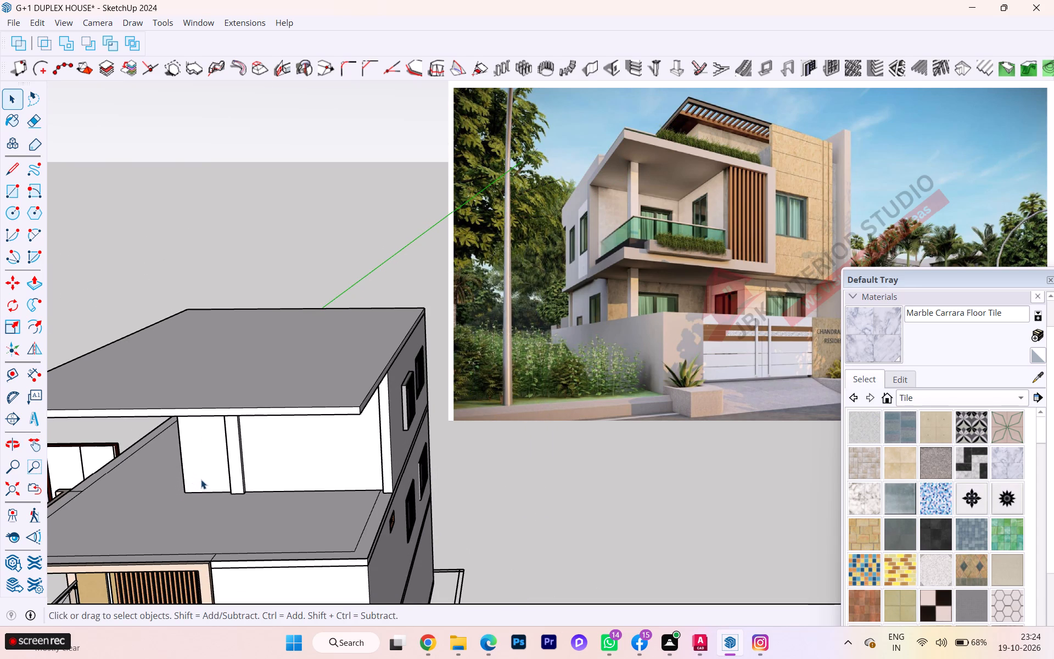
Push/Pull the front end face of the rooftop room's windowed side wall outward, past the adjacent front edge of the roof slab.
scroll(231, 488, "up", 3)
scroll(305, 451, "down", 2)
scroll(310, 446, "up", 1)
middle_click_drag(366, 417, 374, 352)
scroll(410, 340, "down", 1)
scroll(419, 337, "up", 1)
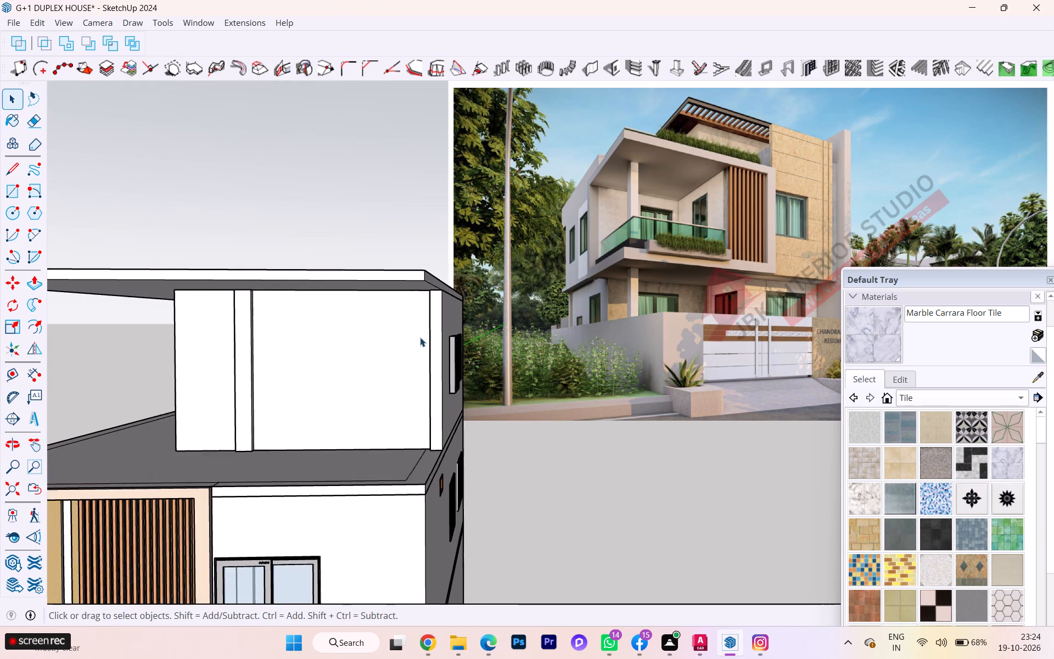
left_click(432, 332)
double_click(435, 329)
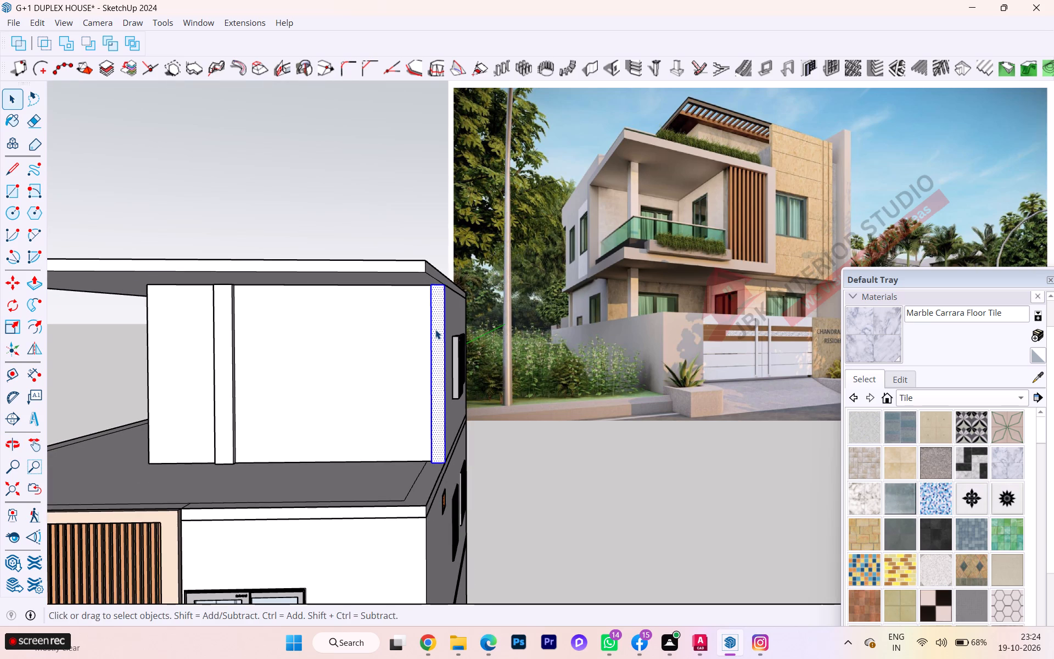
key("p")
left_click(435, 329)
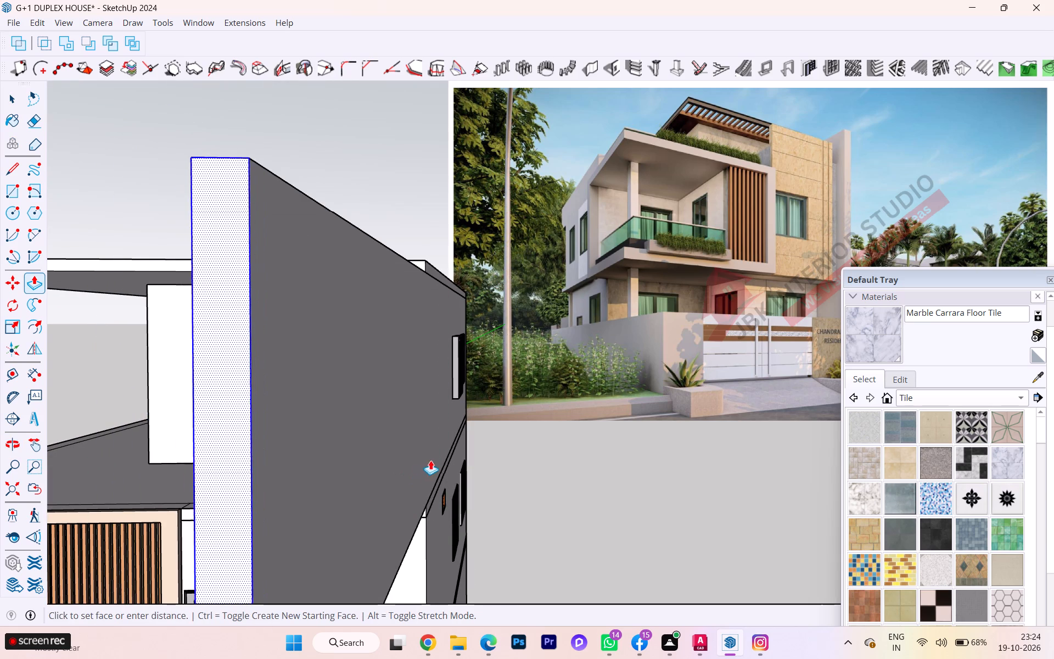
left_click(411, 532)
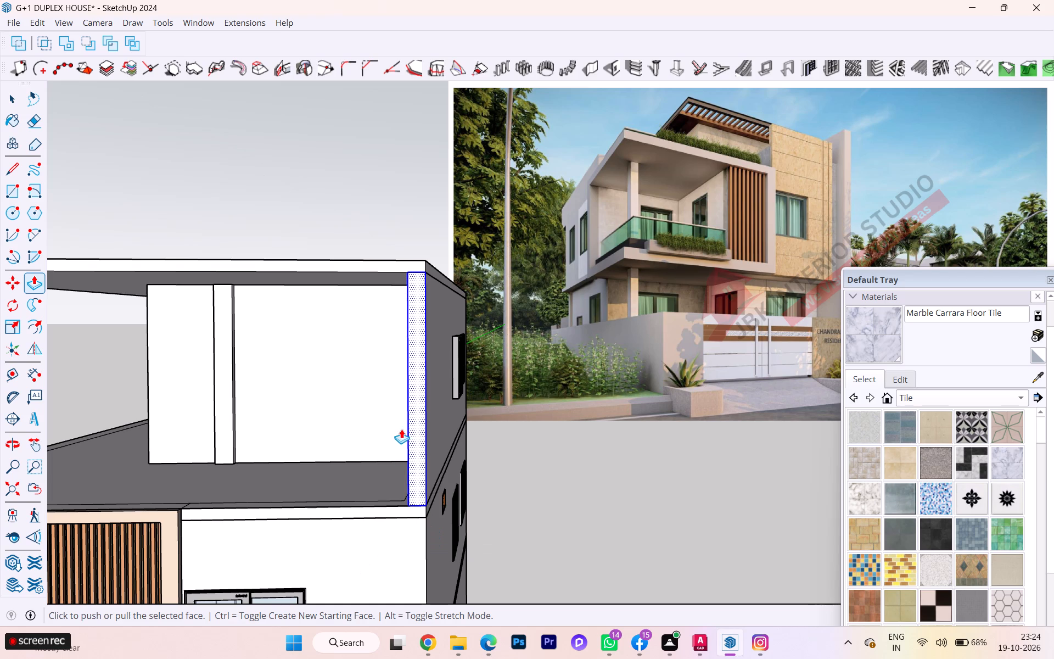
left_click(414, 415)
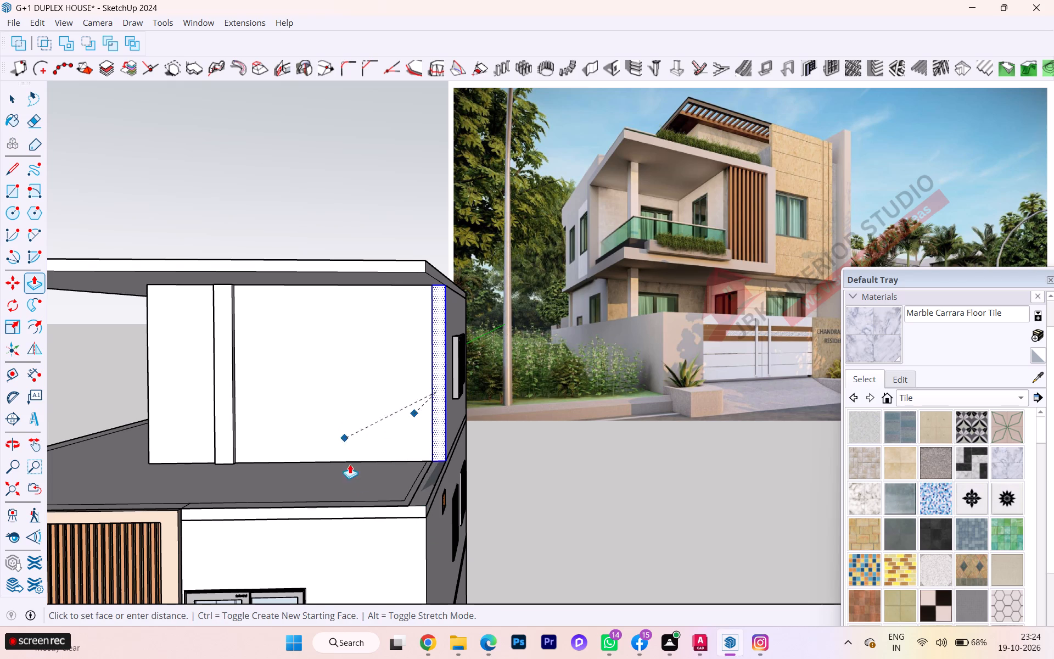
left_click(405, 489)
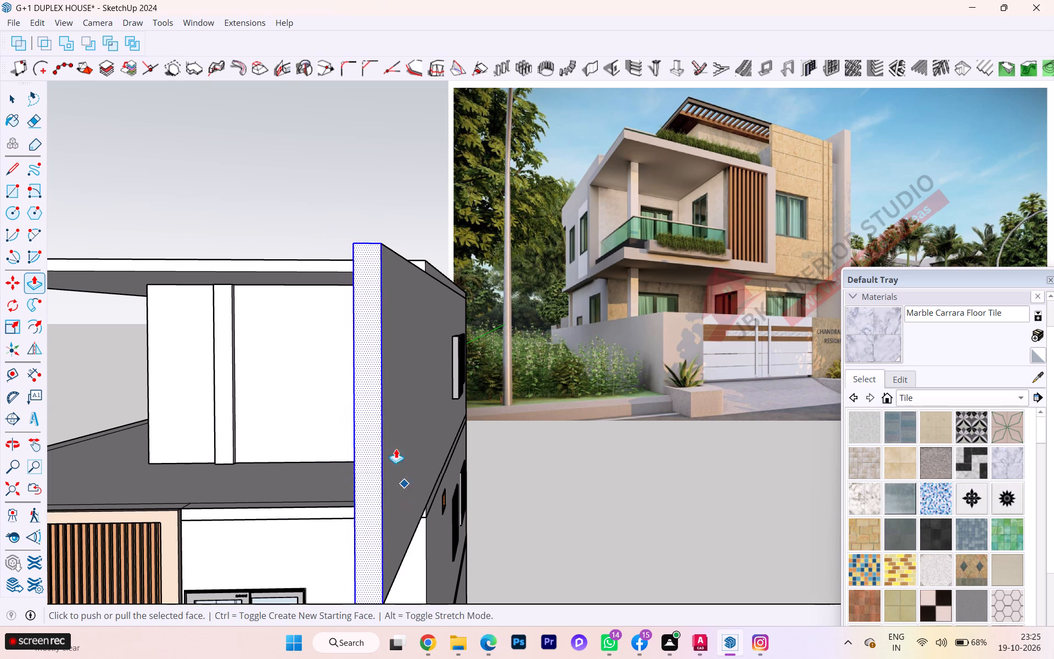
Pull the underside of the projecting side wall down to ground level, at the base of the ground-floor side wall's front corner.
scroll(341, 368, "down", 3)
scroll(341, 368, "up", 1)
scroll(341, 368, "down", 1)
scroll(341, 369, "up", 1)
scroll(326, 427, "down", 1)
middle_click_drag(326, 427, 480, 415)
scroll(584, 481, "up", 2)
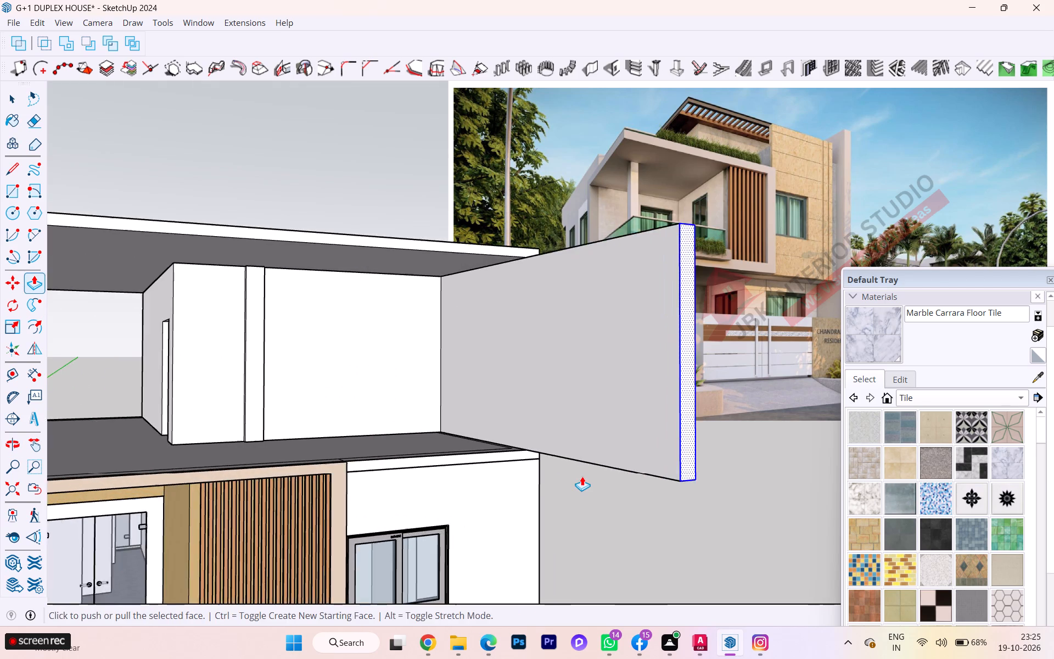
middle_click_drag(579, 470, 486, 317)
left_click(471, 289)
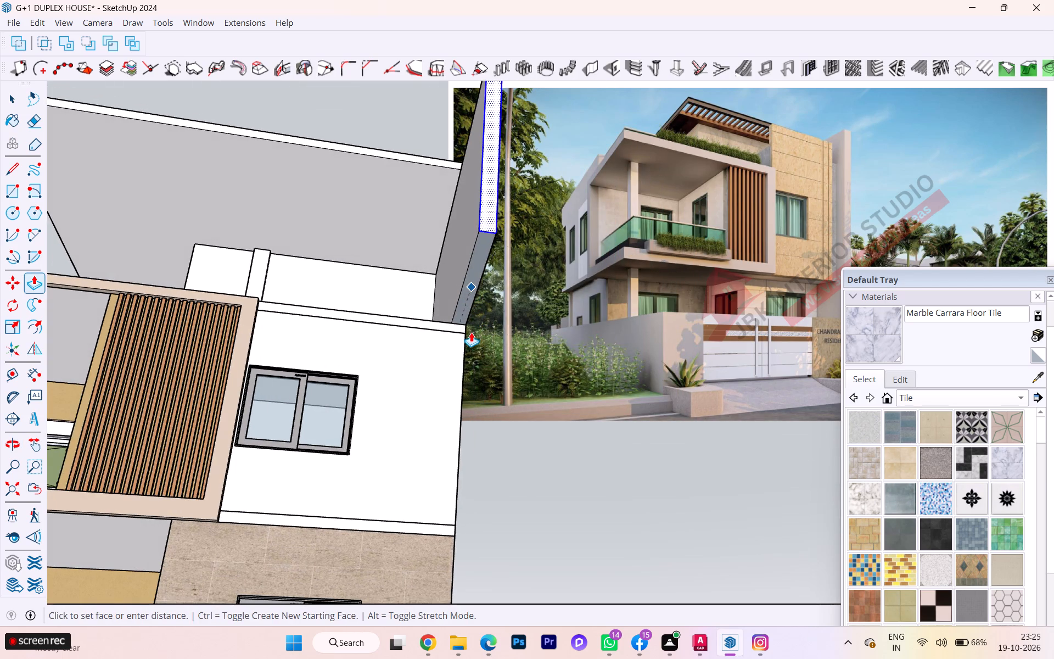
key("space")
left_click(476, 272)
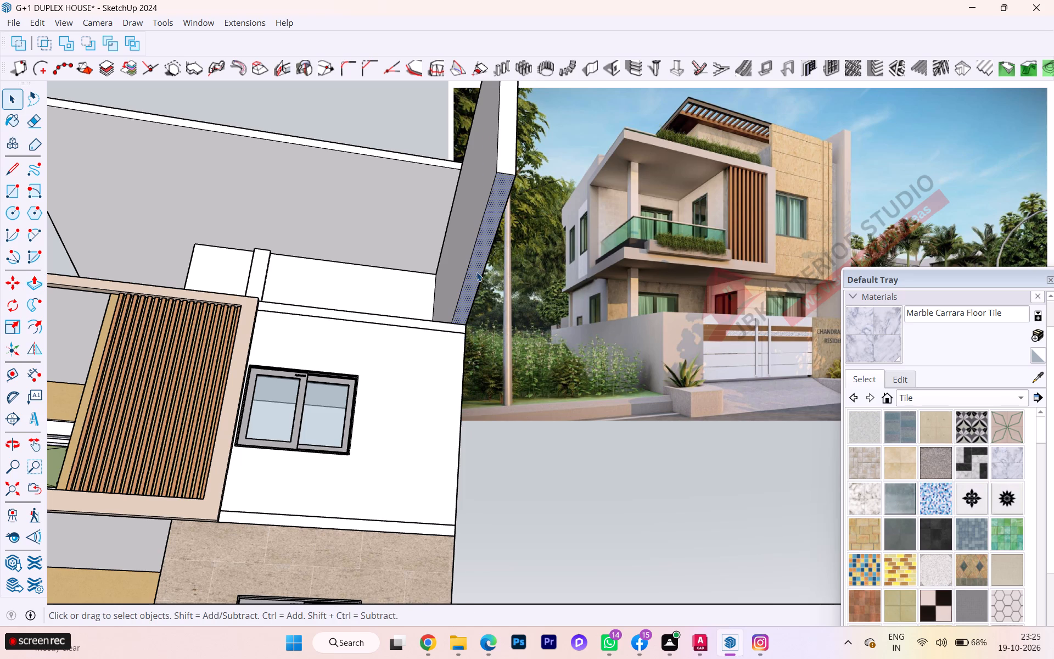
key("p")
left_click(476, 272)
scroll(447, 445, "down", 1)
scroll(447, 445, "up", 1)
scroll(447, 445, "down", 2)
scroll(446, 445, "up", 2)
scroll(427, 435, "down", 5)
scroll(426, 434, "up", 2)
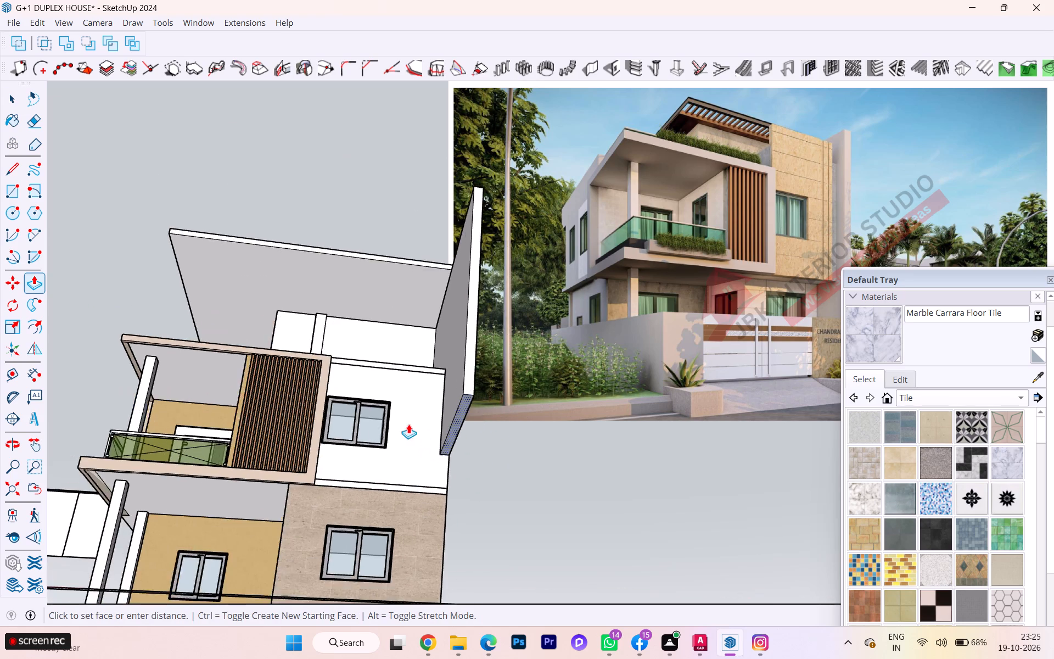
scroll(404, 419, "down", 2)
scroll(404, 419, "up", 1)
scroll(404, 419, "down", 2)
scroll(404, 419, "up", 1)
scroll(402, 423, "down", 1)
middle_click_drag(412, 453, 149, 604)
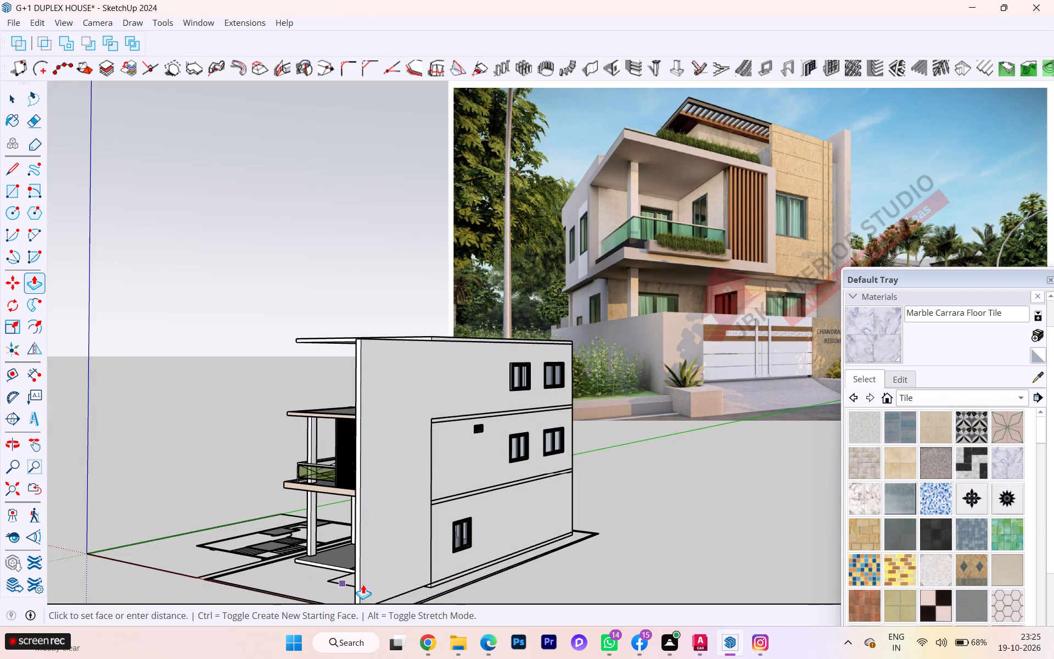
scroll(362, 584, "up", 2)
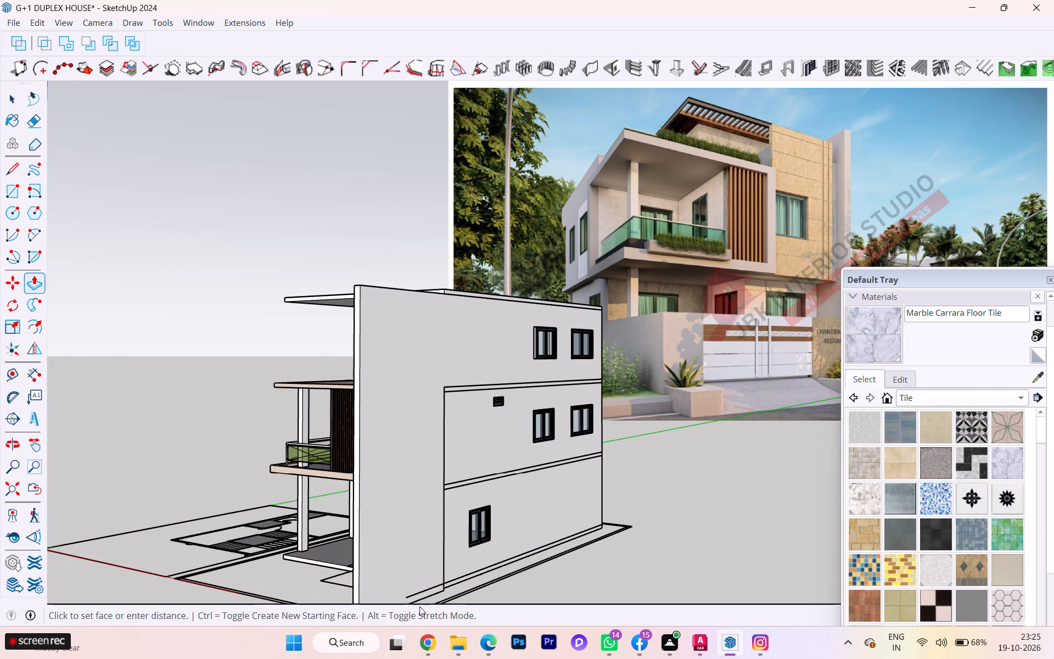
scroll(427, 594, "up", 3)
scroll(424, 575, "down", 3)
middle_click_drag(424, 564, 429, 524)
scroll(438, 539, "up", 2)
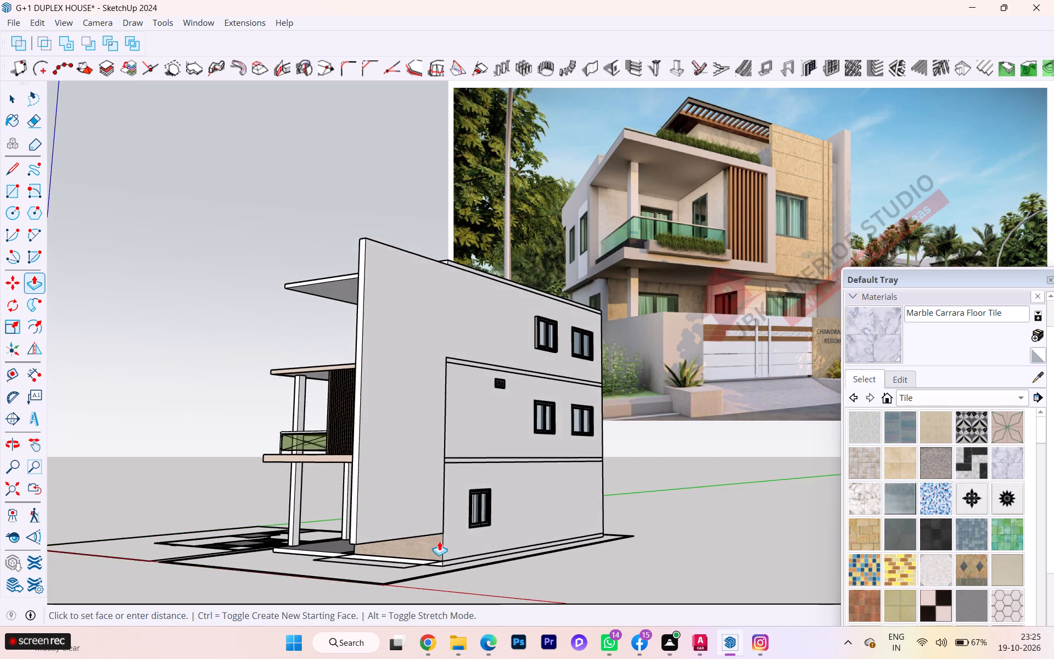
scroll(439, 541, "up", 2)
scroll(450, 549, "down", 1)
scroll(450, 549, "up", 2)
middle_click_drag(451, 520, 498, 511)
scroll(501, 574, "up", 6)
scroll(472, 566, "down", 1)
scroll(469, 563, "up", 1)
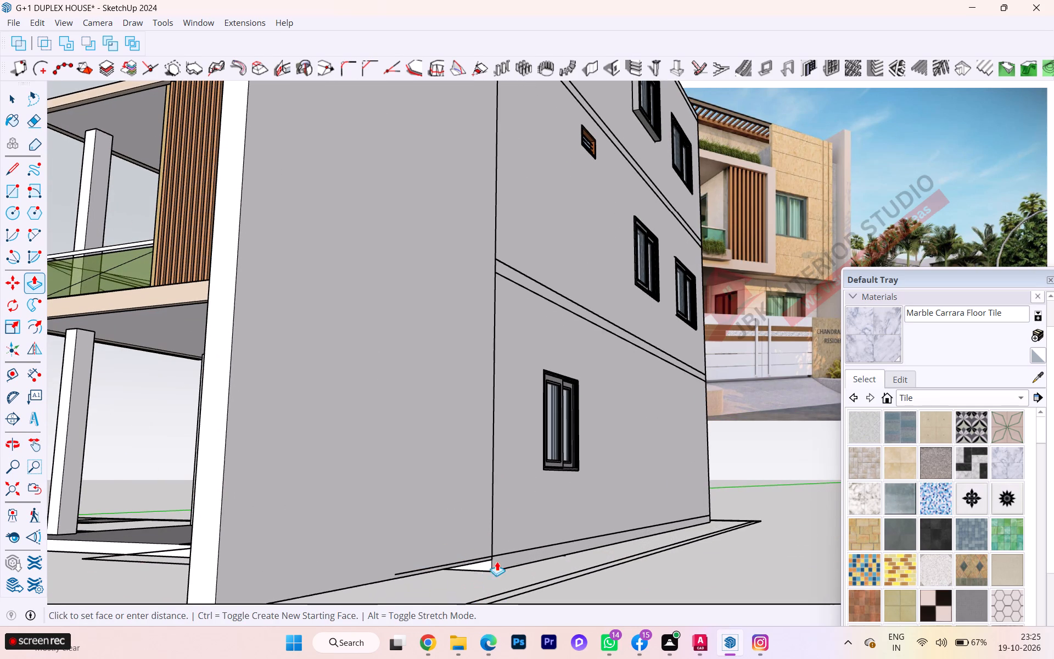
left_click(510, 569)
key("space")
Examine the full-height projecting side wall against the ground-floor walls, from the side and from the front.
middle_click_drag(497, 552, 466, 573)
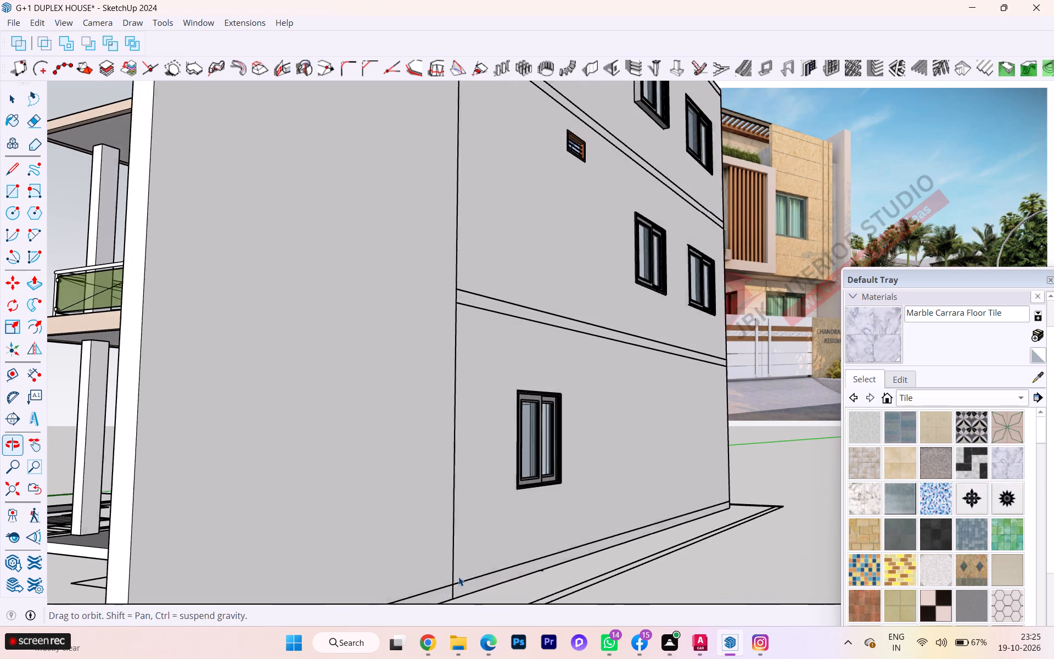
left_click(435, 591)
scroll(422, 540, "down", 3)
scroll(422, 540, "up", 1)
scroll(422, 540, "down", 2)
scroll(379, 510, "down", 3)
scroll(379, 510, "up", 1)
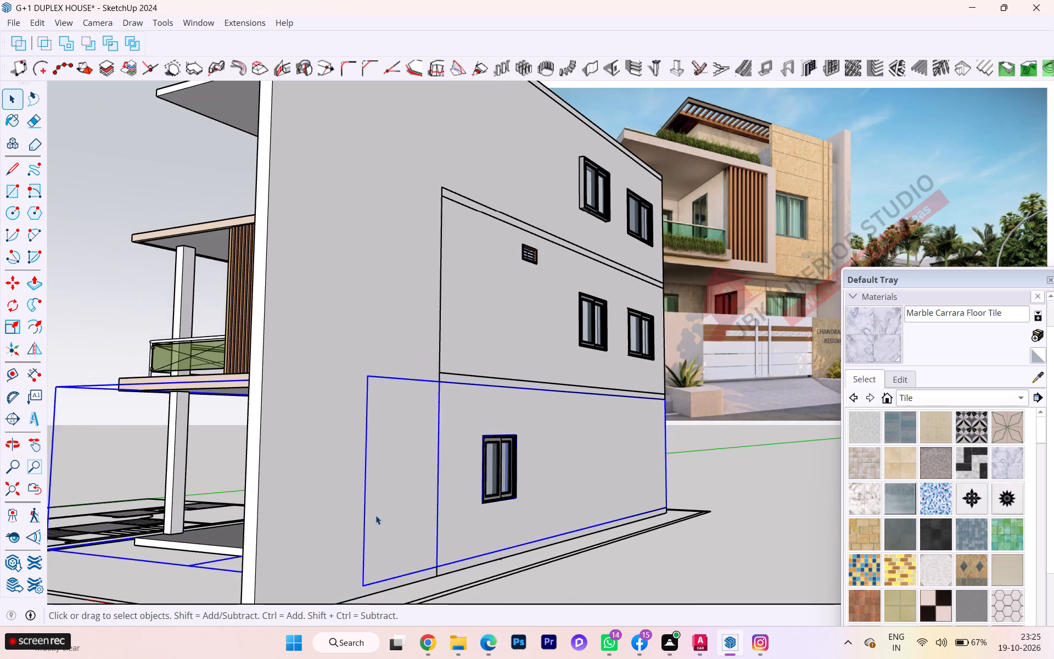
middle_click_drag(369, 522, 542, 556)
scroll(414, 482, "down", 6)
scroll(306, 489, "up", 2)
scroll(306, 489, "down", 6)
middle_click_drag(541, 534, 560, 589)
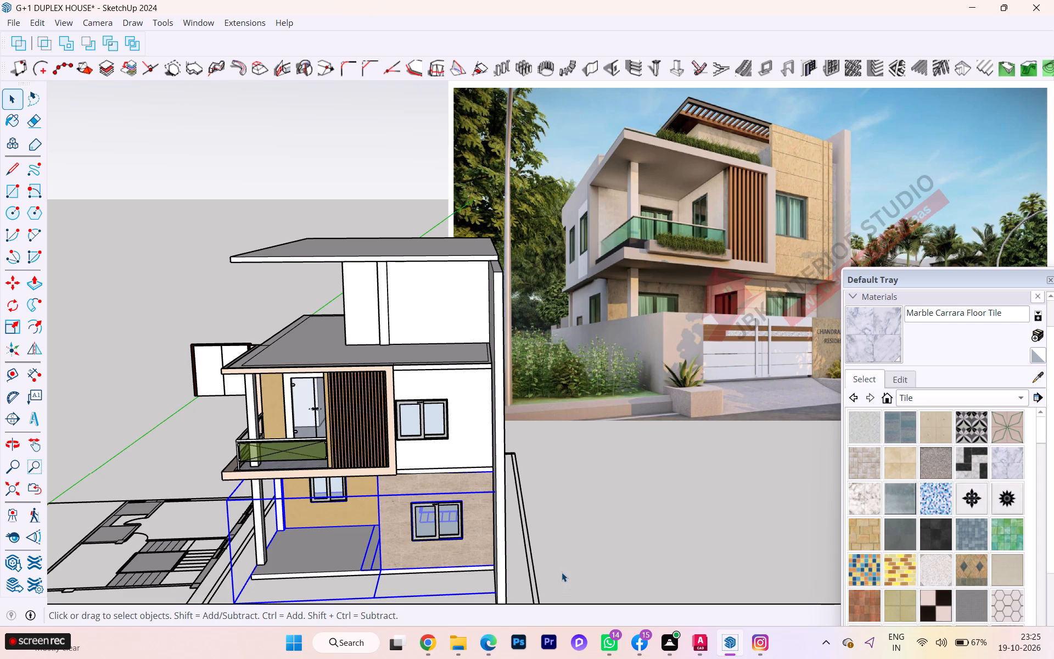
left_click(618, 541)
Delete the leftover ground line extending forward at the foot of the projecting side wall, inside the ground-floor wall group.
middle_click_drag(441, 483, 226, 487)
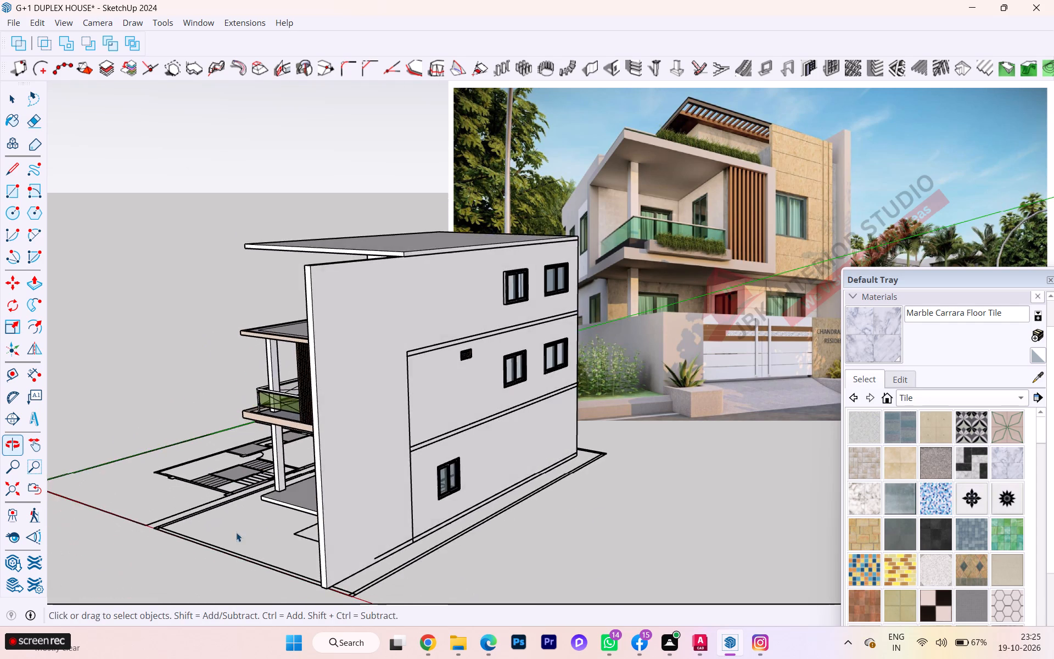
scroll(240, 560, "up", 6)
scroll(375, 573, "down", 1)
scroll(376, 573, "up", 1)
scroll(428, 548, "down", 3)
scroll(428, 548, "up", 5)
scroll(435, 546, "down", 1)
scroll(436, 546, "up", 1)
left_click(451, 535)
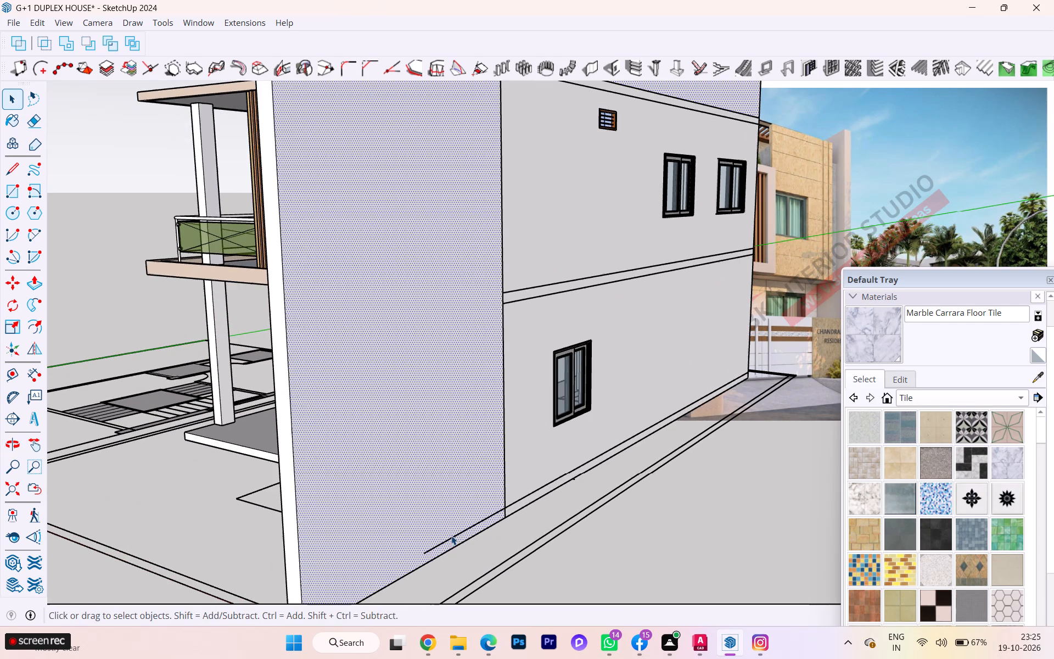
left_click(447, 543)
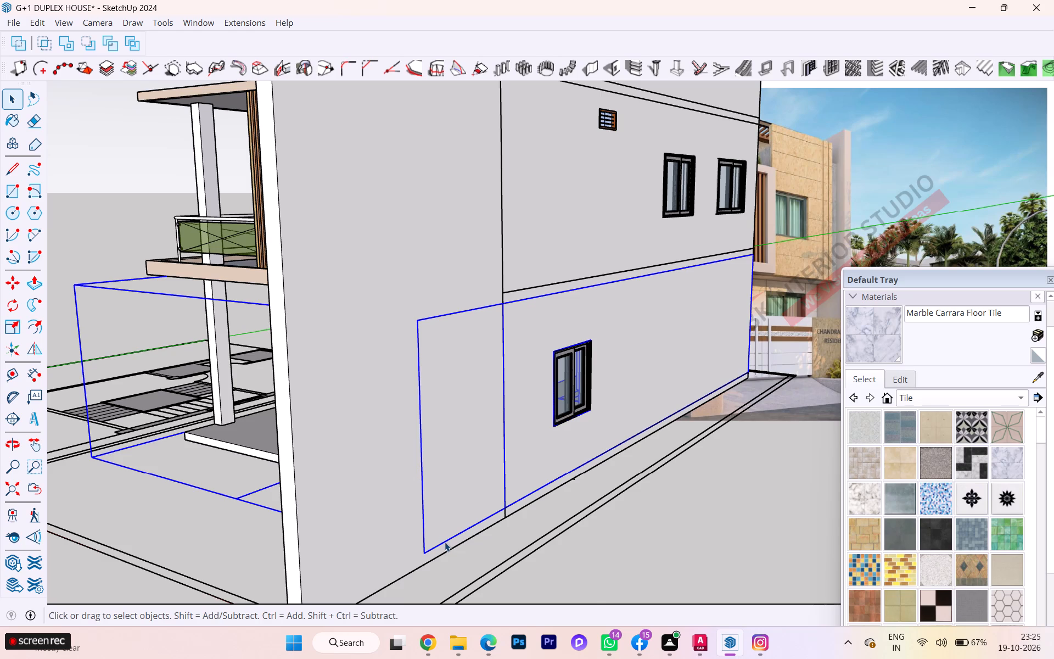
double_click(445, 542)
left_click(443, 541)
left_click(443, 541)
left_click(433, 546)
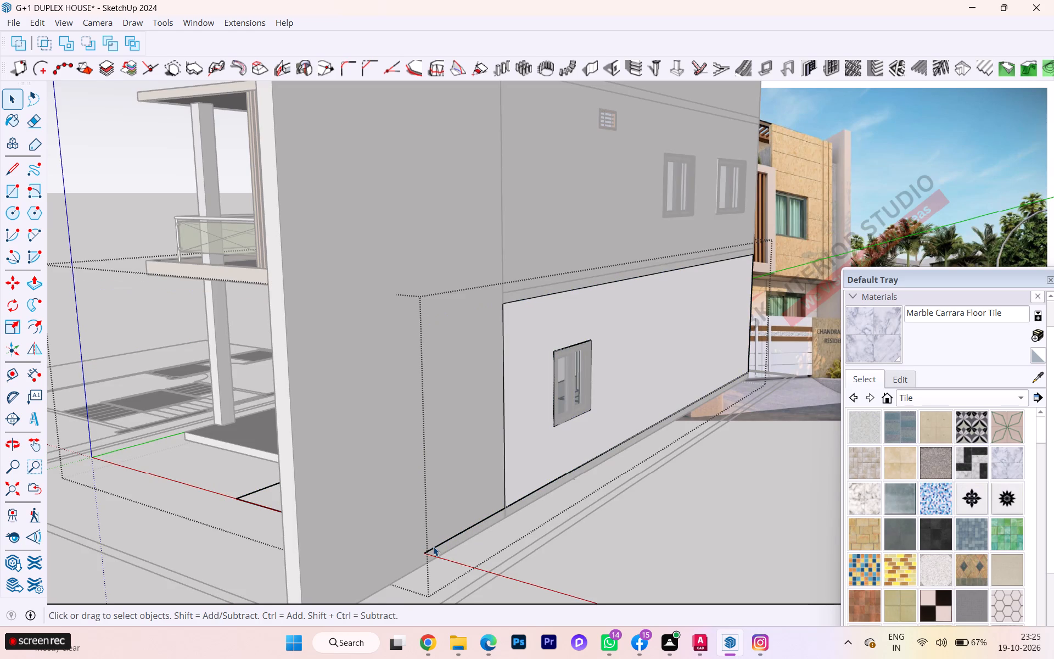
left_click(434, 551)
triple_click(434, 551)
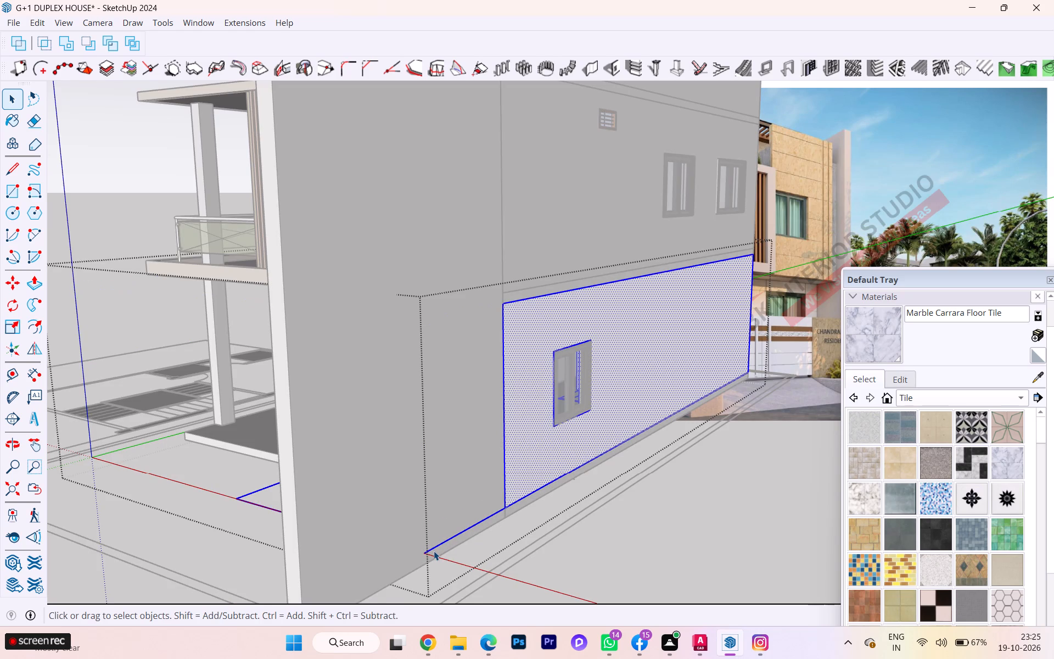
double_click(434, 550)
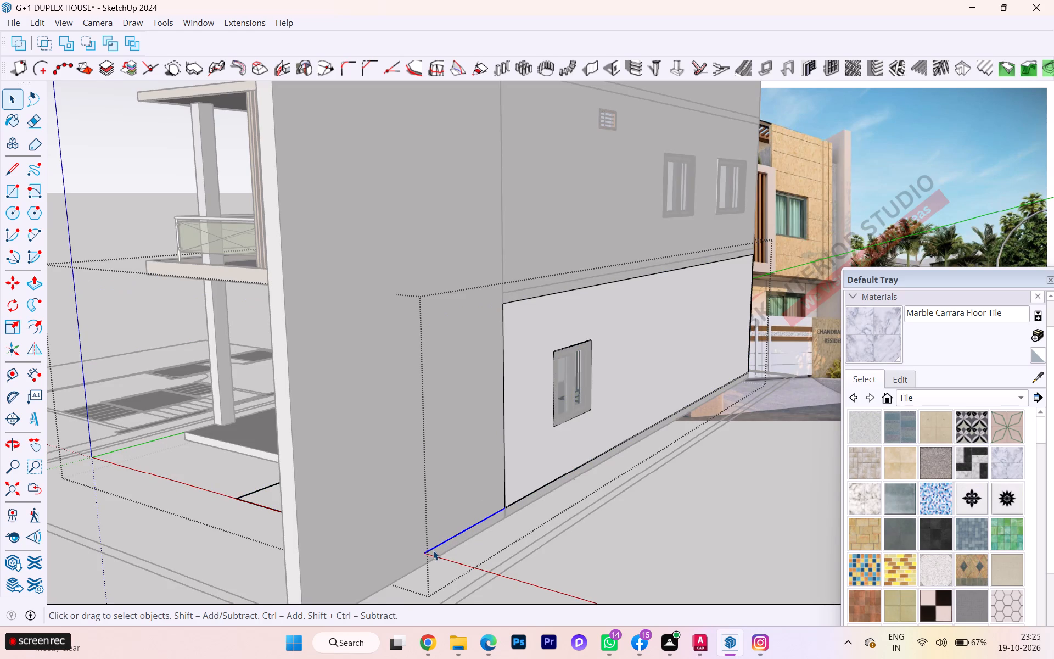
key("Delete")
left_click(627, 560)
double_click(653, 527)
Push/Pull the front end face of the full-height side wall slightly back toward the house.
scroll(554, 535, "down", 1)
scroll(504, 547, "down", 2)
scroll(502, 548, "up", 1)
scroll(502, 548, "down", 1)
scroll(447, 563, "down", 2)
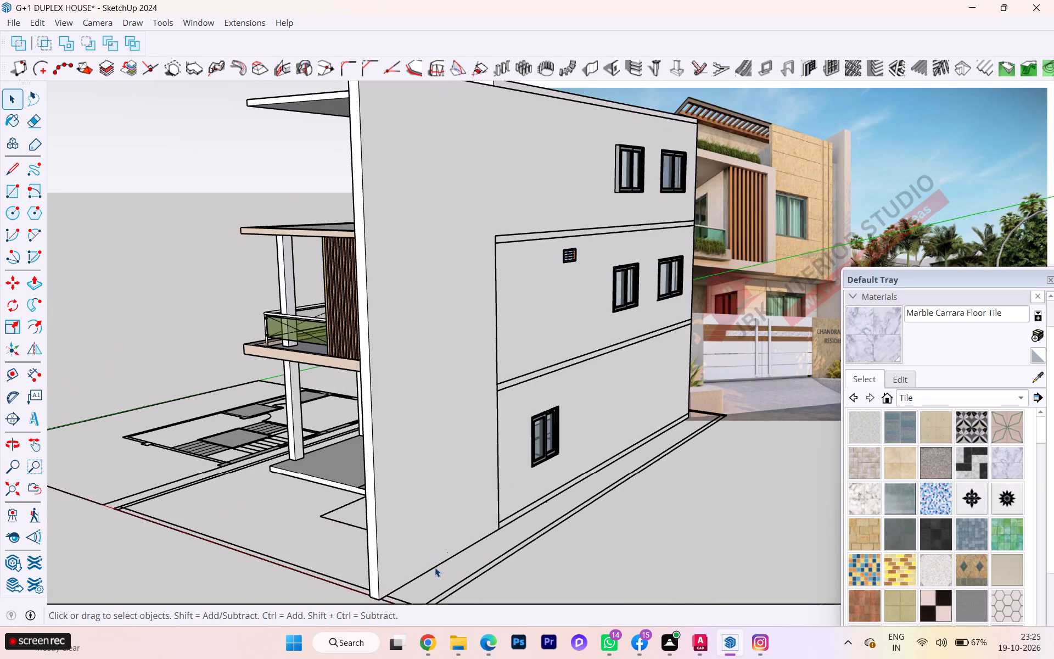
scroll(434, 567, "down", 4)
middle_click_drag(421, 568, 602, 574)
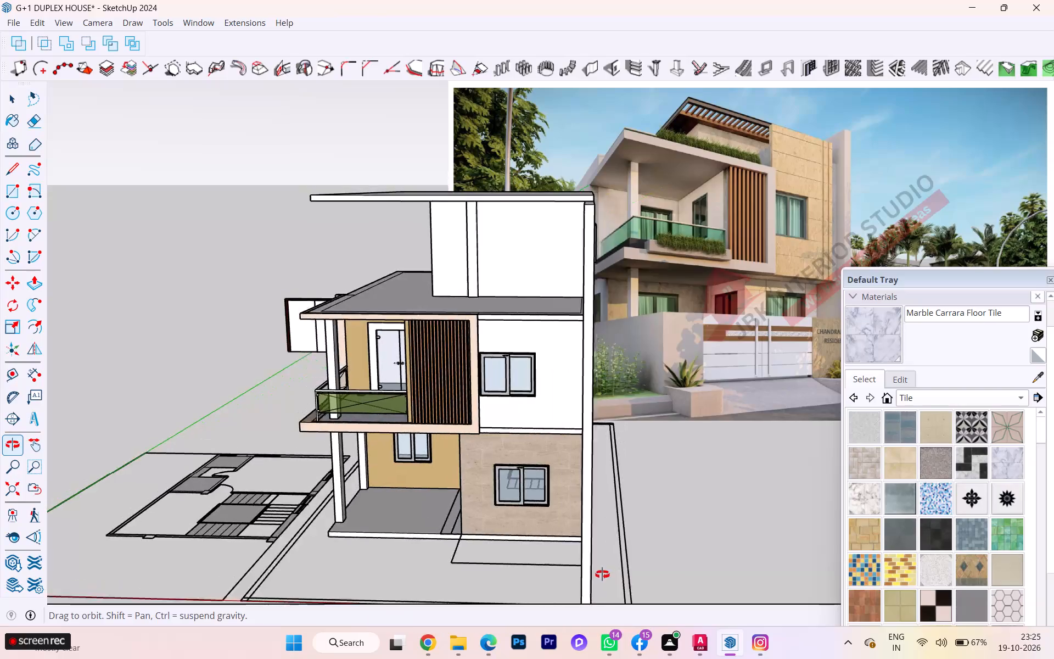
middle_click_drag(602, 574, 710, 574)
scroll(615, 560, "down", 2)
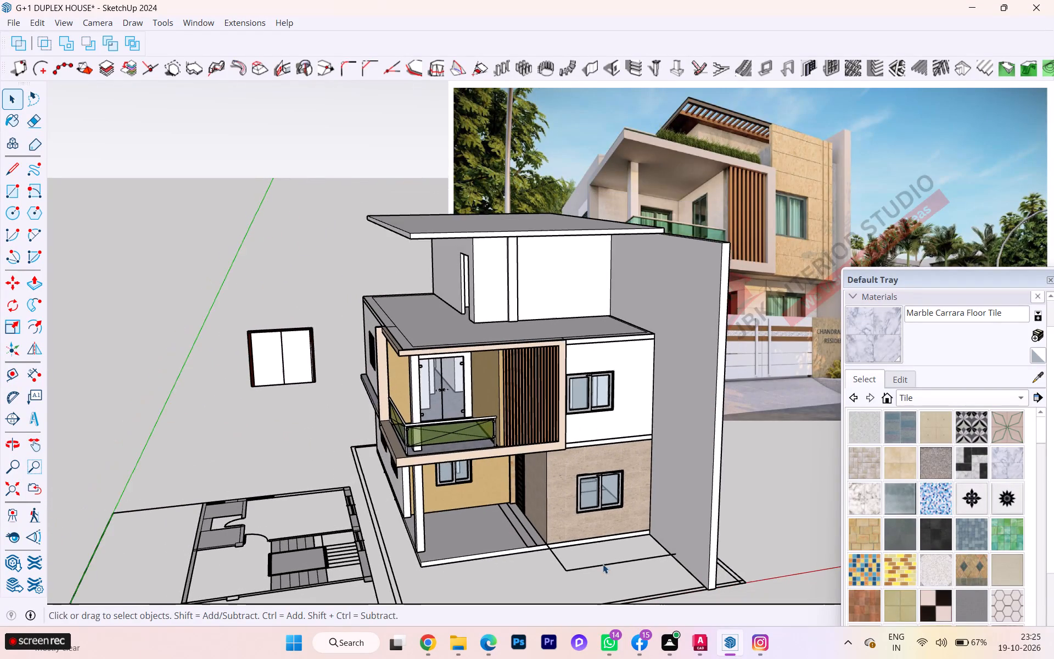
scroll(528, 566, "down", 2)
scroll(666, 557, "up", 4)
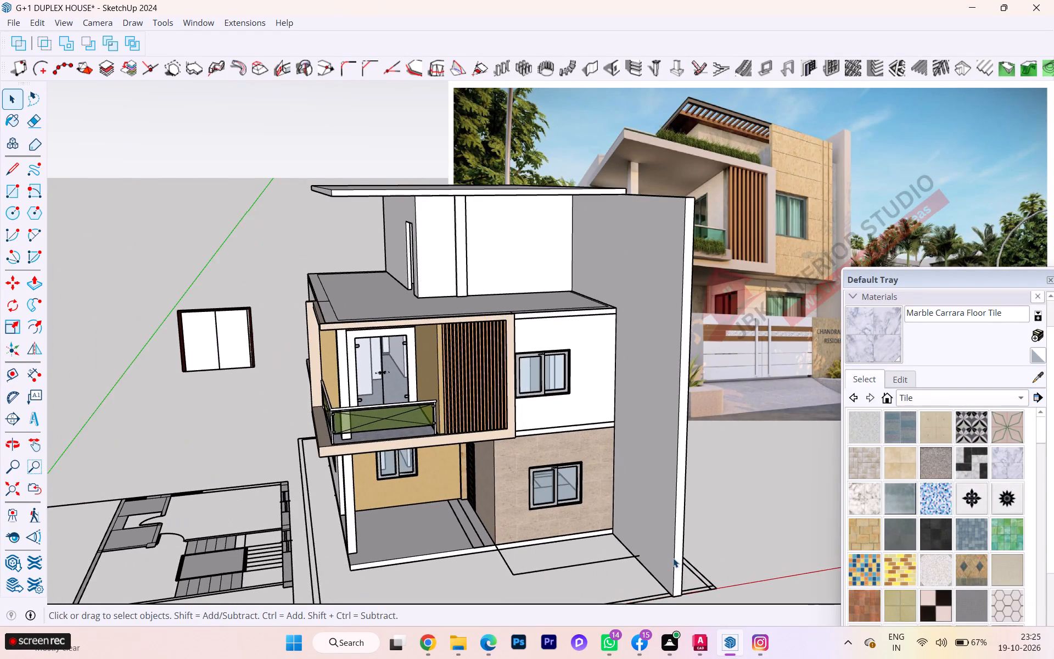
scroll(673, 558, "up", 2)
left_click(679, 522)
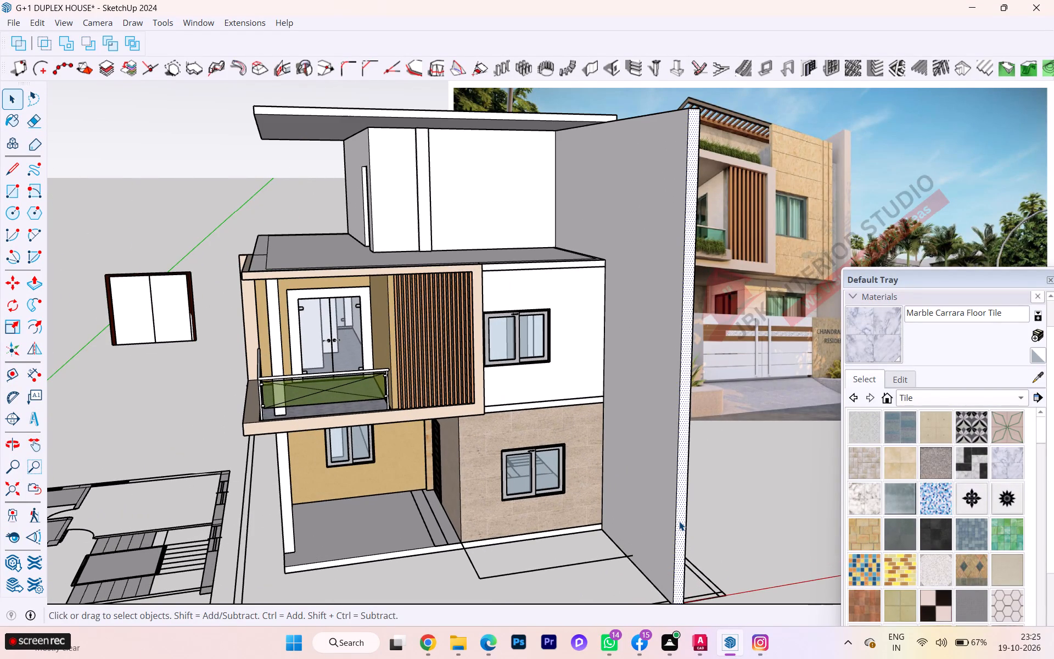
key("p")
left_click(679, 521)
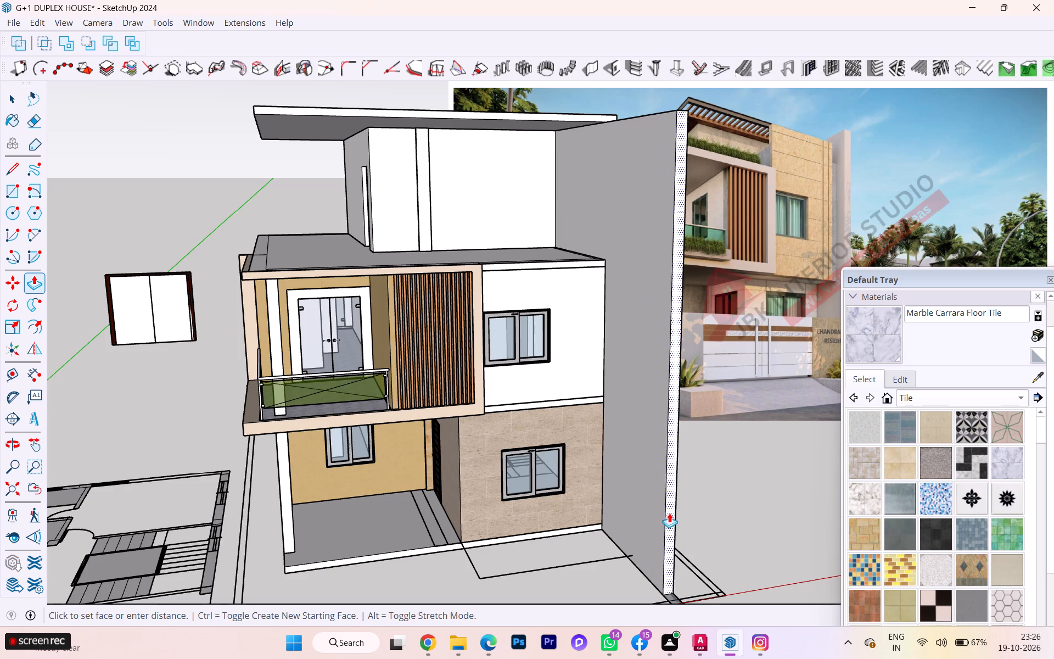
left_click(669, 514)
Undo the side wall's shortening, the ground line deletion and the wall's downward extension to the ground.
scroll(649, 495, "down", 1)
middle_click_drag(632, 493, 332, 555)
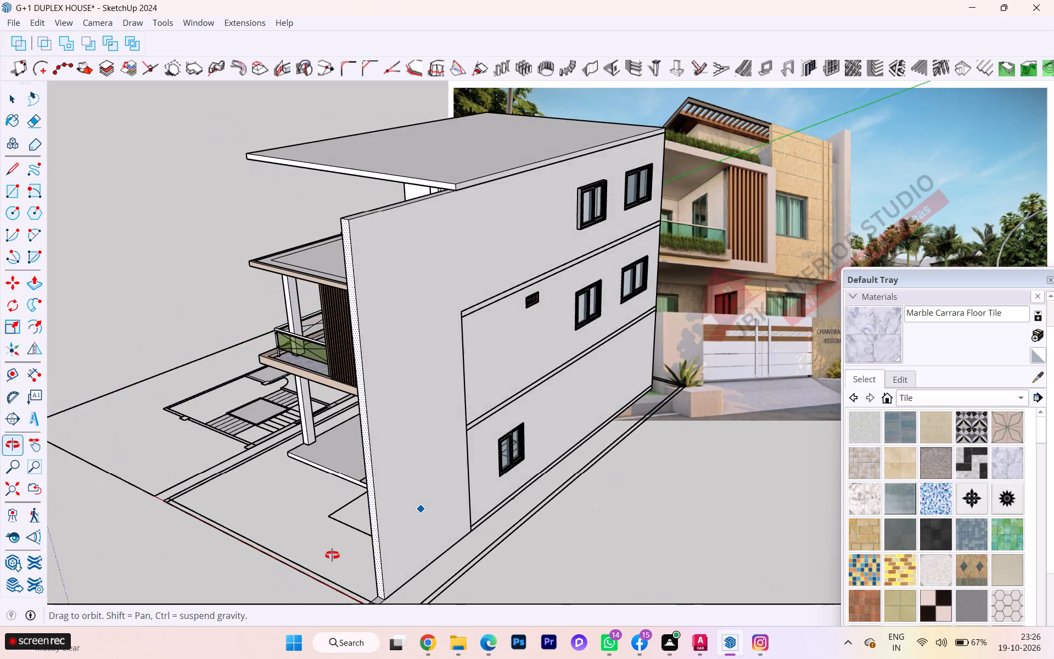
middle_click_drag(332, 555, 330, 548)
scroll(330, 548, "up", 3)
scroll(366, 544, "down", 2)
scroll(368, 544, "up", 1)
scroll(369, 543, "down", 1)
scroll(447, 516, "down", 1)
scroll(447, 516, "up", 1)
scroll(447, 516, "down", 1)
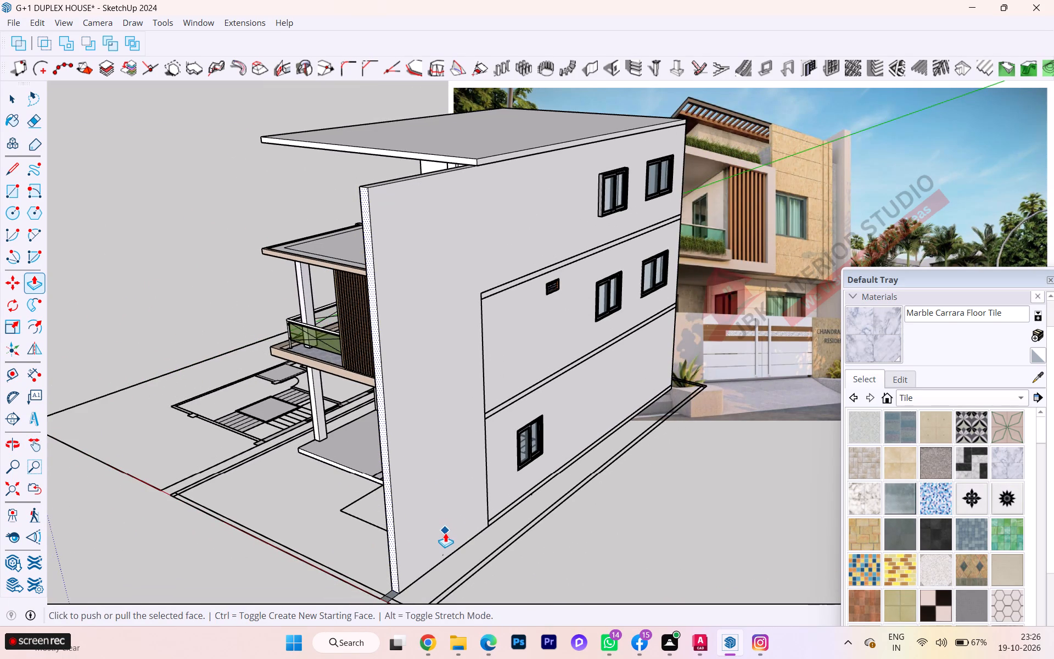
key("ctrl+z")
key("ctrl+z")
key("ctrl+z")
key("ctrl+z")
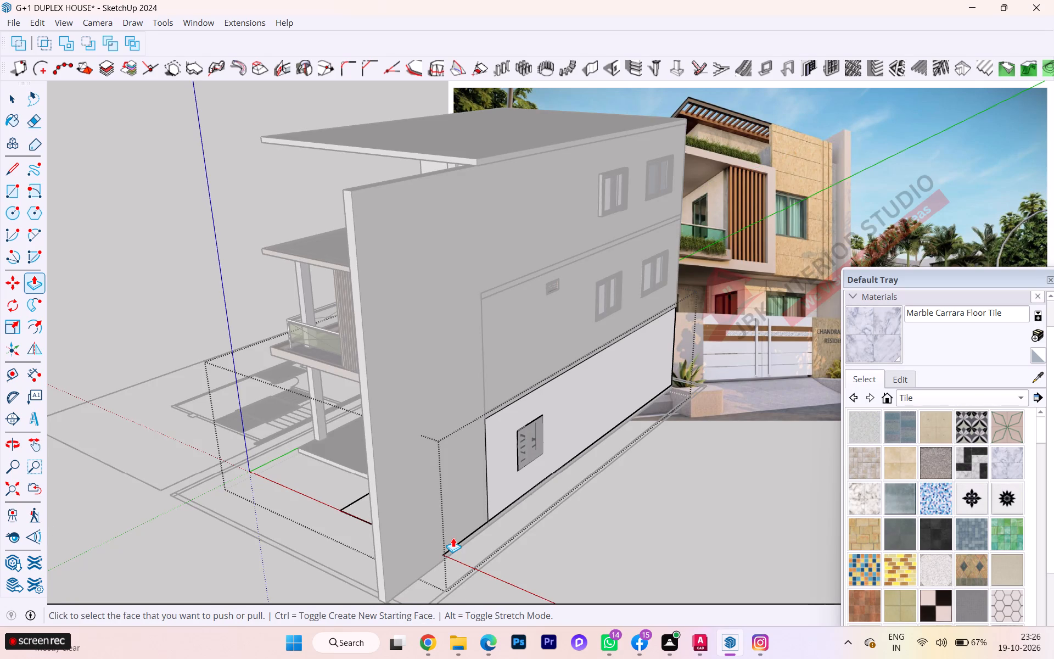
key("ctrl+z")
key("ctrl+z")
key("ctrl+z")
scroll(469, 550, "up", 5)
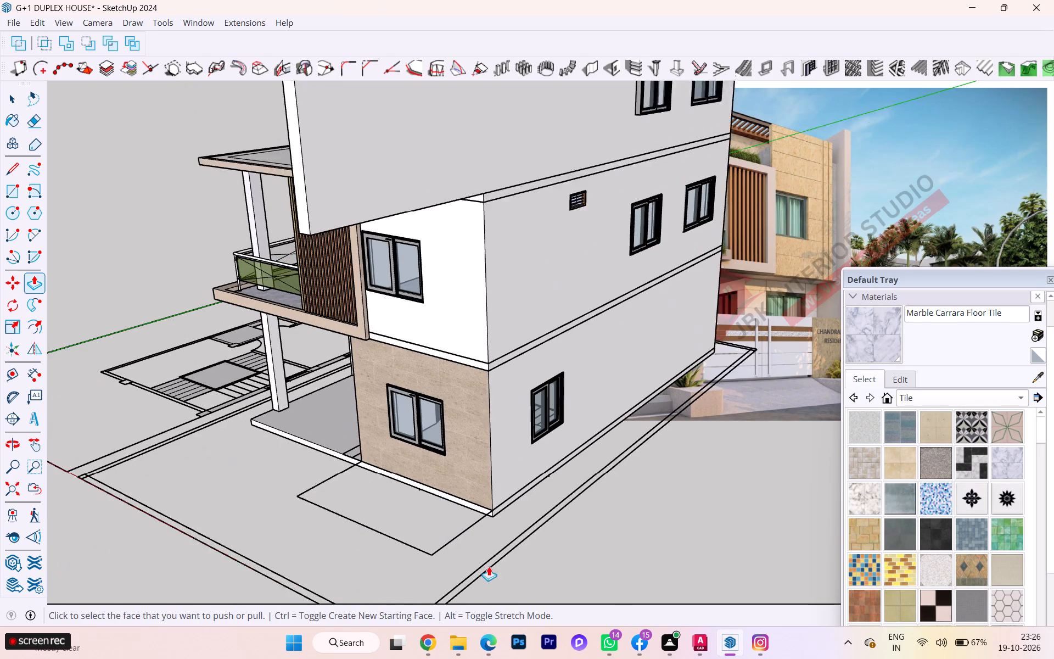
Delete the three leftover outline edges on the ground in front of the tiled ground-floor wall, inside the ground-floor wall group.
key("space")
left_click_drag(464, 535, 415, 529)
triple_click(424, 552)
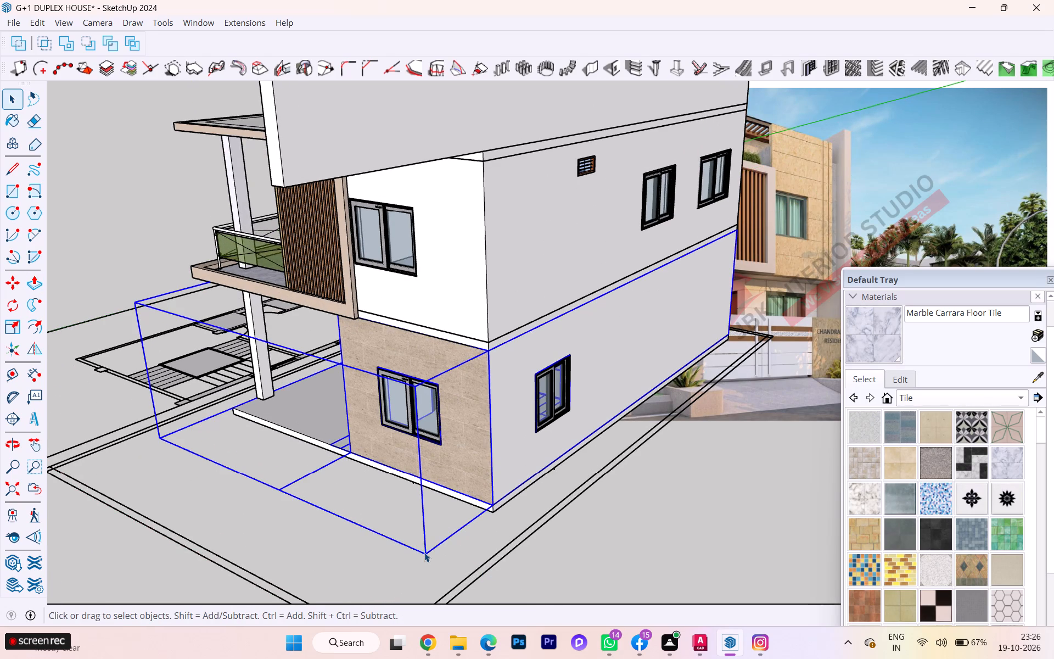
double_click(424, 552)
left_click(410, 550)
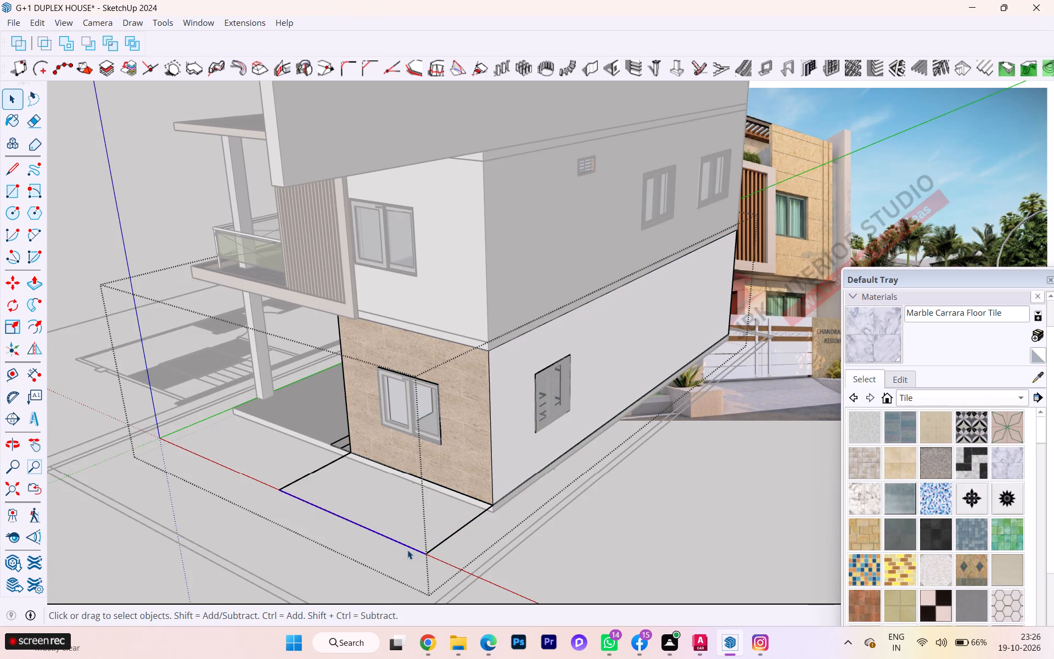
key("Delete")
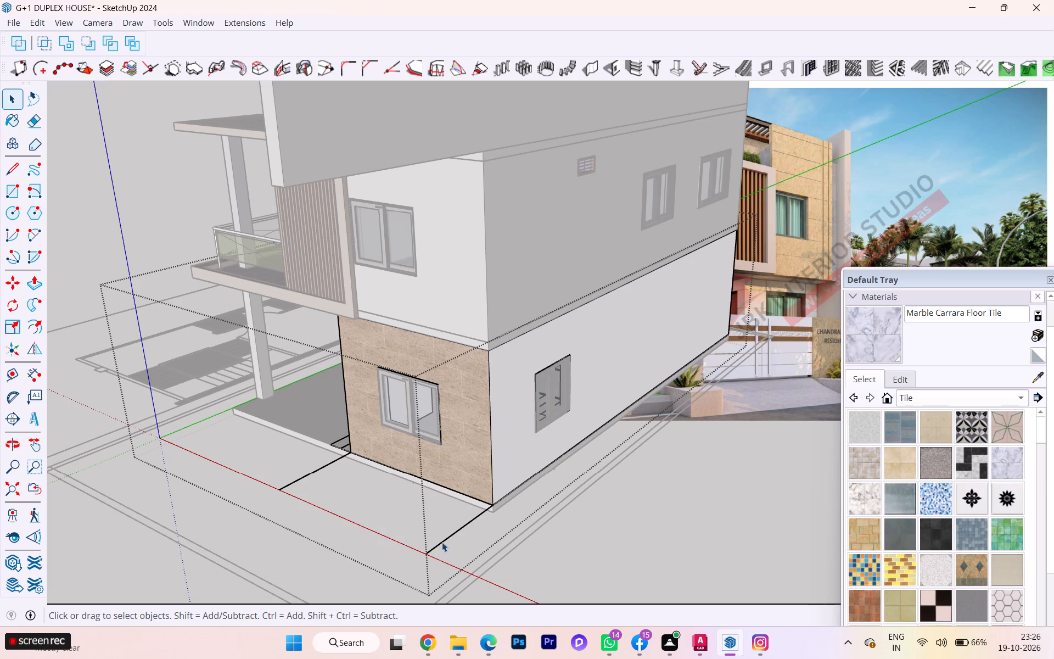
left_click(442, 542)
key("Delete")
left_click(315, 473)
key("Delete")
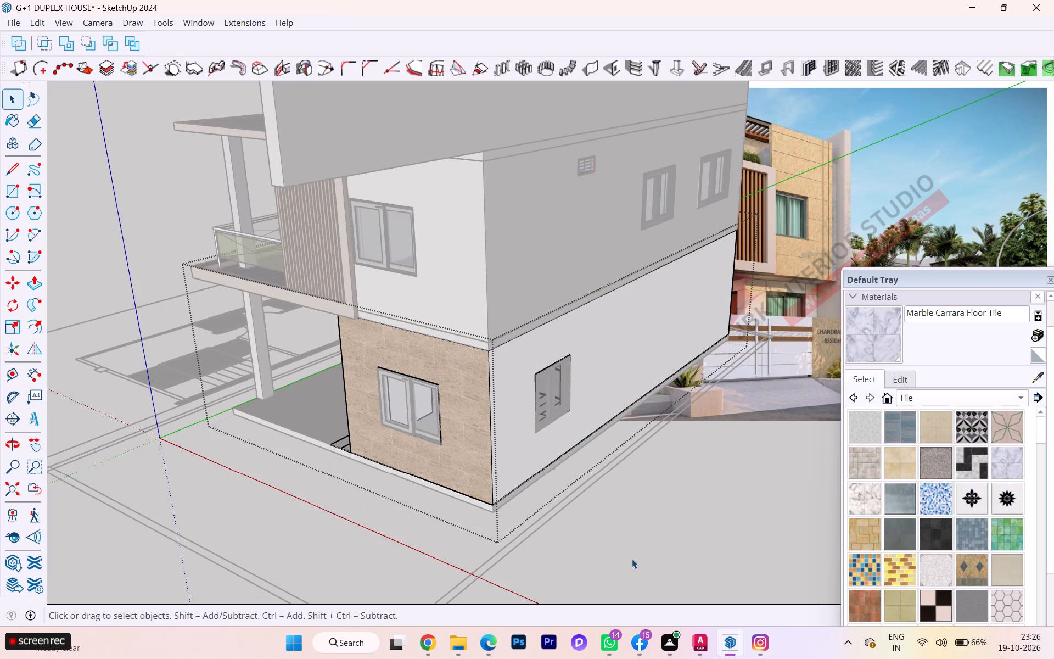
left_click(676, 569)
scroll(554, 540, "down", 1)
scroll(556, 541, "up", 3)
left_click(620, 533)
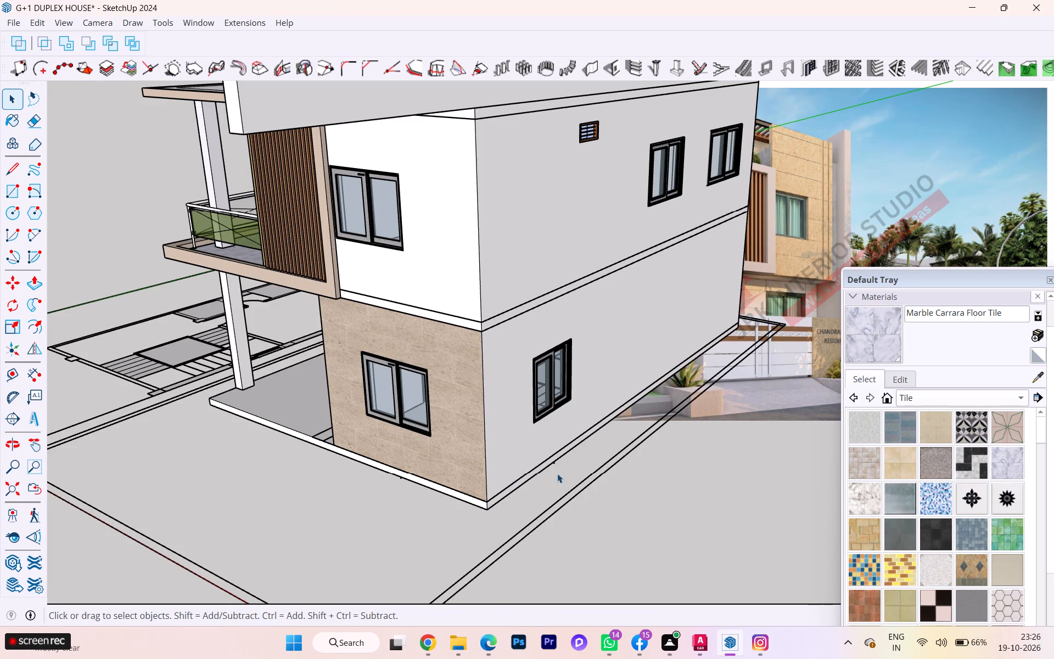
Push/Pull the front end face of the projecting upper side wall to line up with the plot's front boundary line.
scroll(347, 216, "down", 1)
middle_click_drag(346, 216, 452, 239)
scroll(530, 303, "up", 1)
scroll(532, 304, "down", 1)
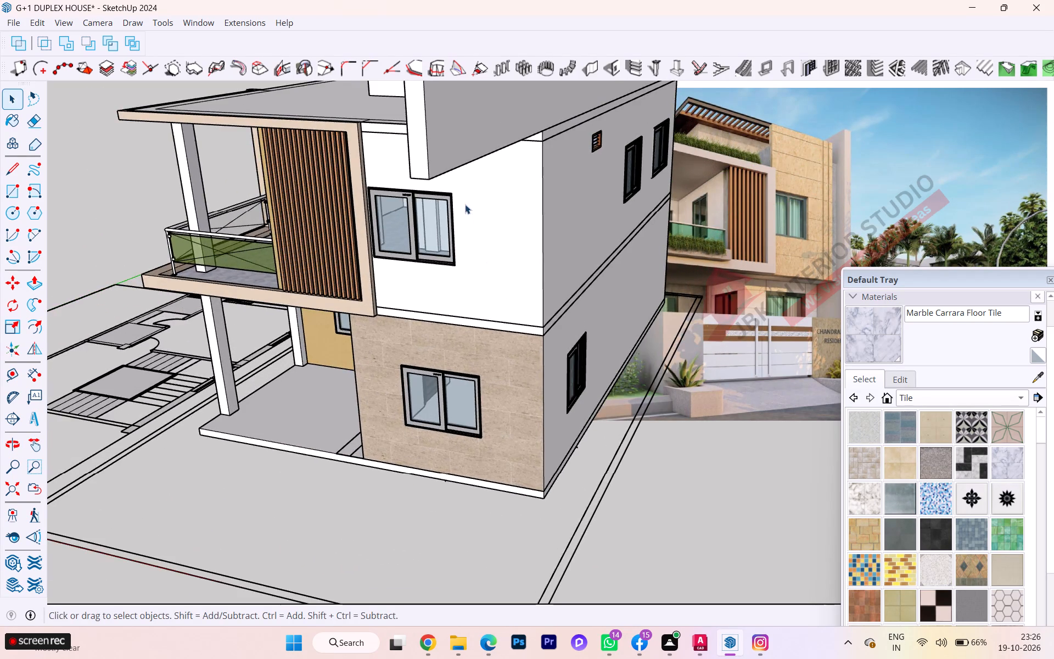
scroll(447, 224, "down", 6)
middle_click_drag(469, 244, 605, 251)
left_click(627, 172)
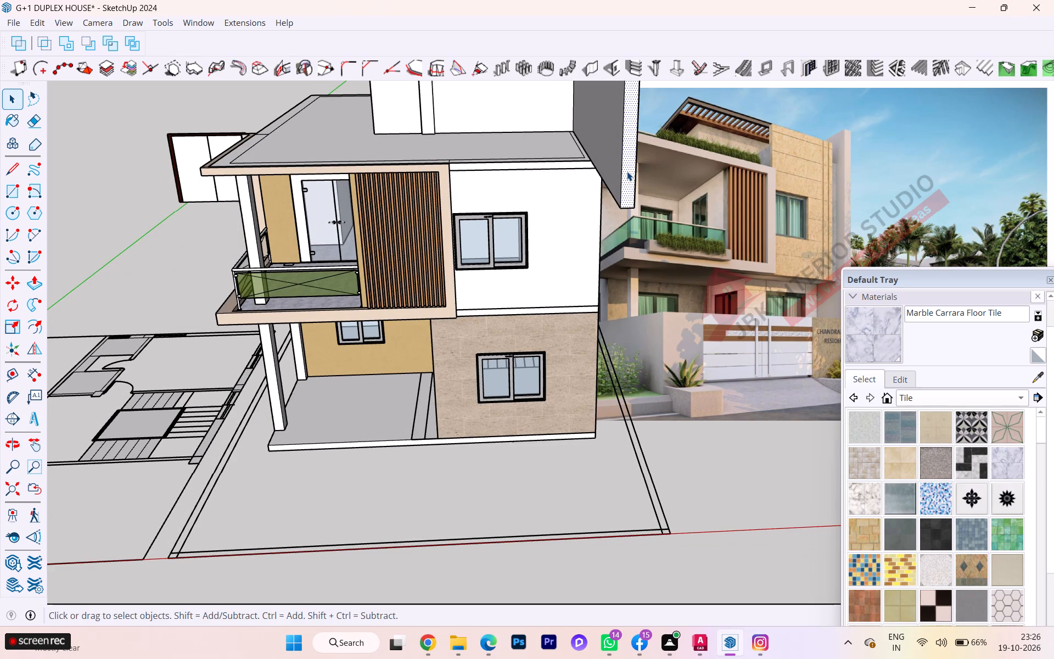
key("p")
left_click(627, 171)
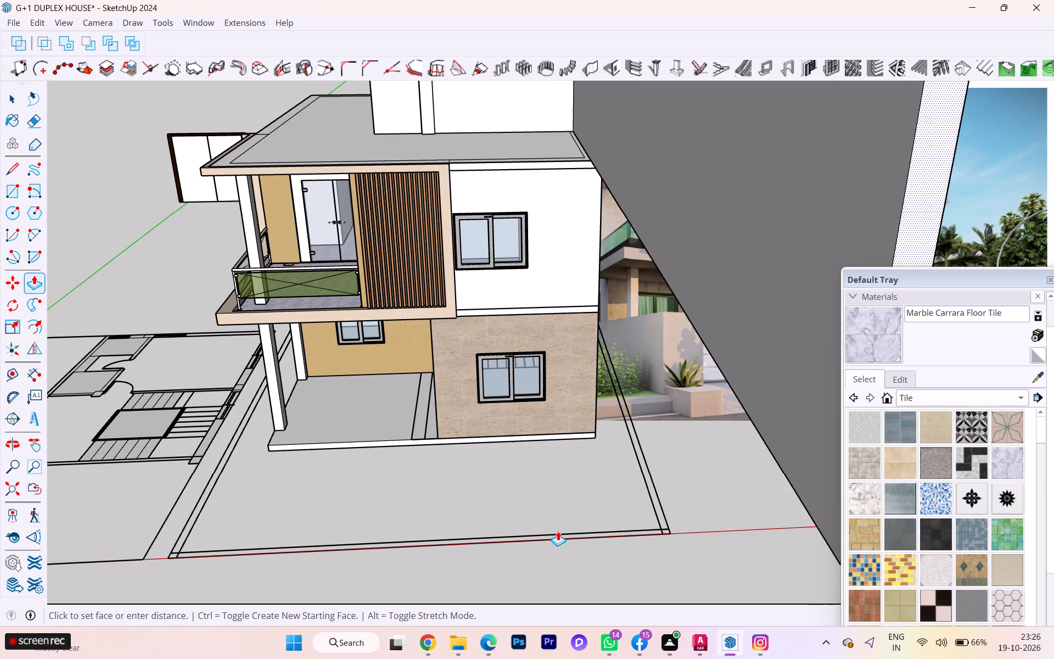
scroll(552, 528, "up", 6)
scroll(508, 552, "down", 1)
middle_click_drag(505, 553, 647, 546)
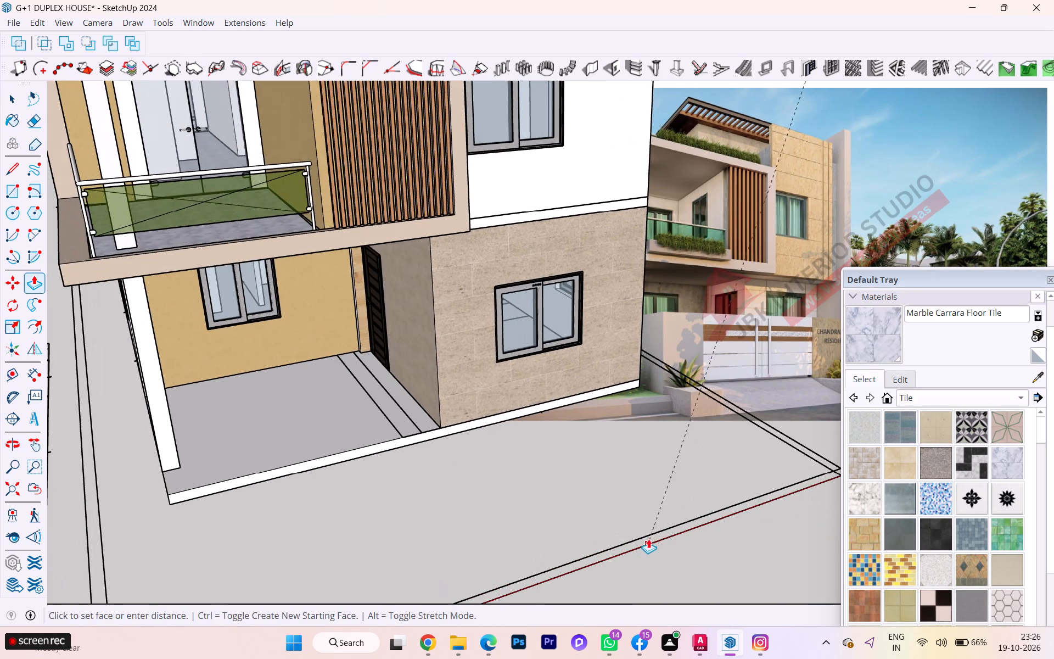
double_click(651, 532)
Reverse the underside face of the projecting side wall.
scroll(414, 479, "down", 7)
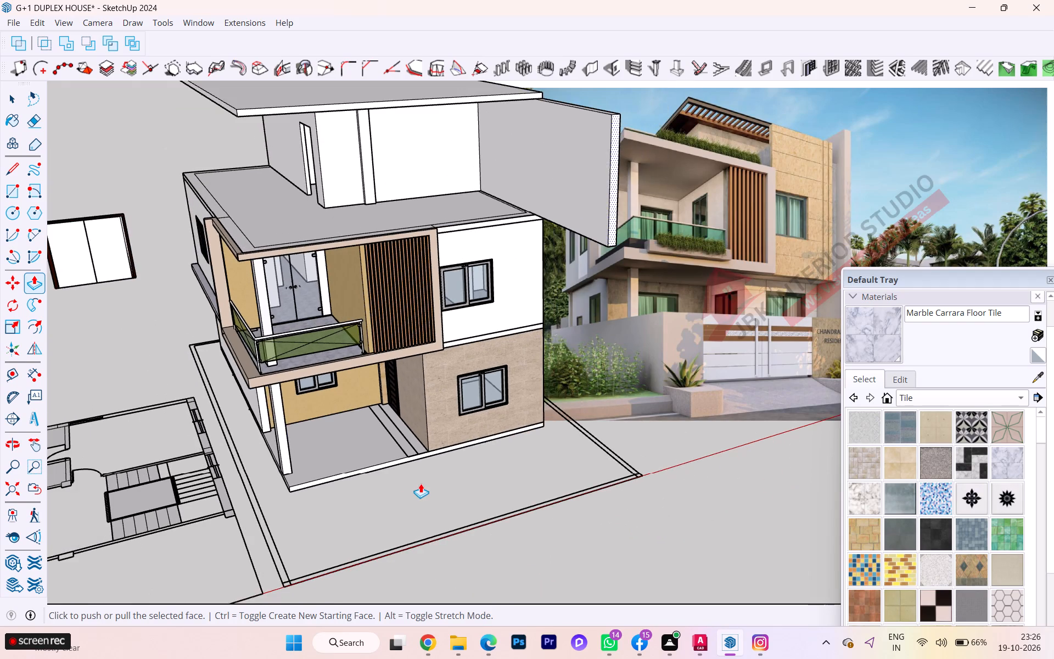
middle_click_drag(421, 483, 527, 484)
middle_click_drag(610, 395, 459, 112)
scroll(507, 85, "up", 3)
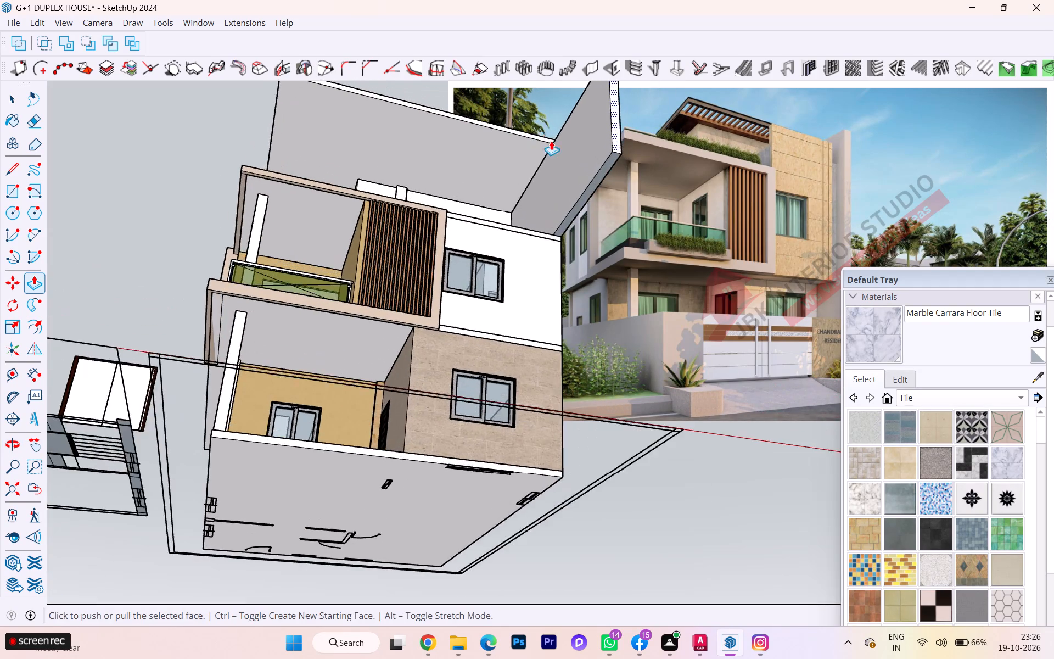
scroll(579, 157, "up", 2)
key("space")
left_click(607, 174)
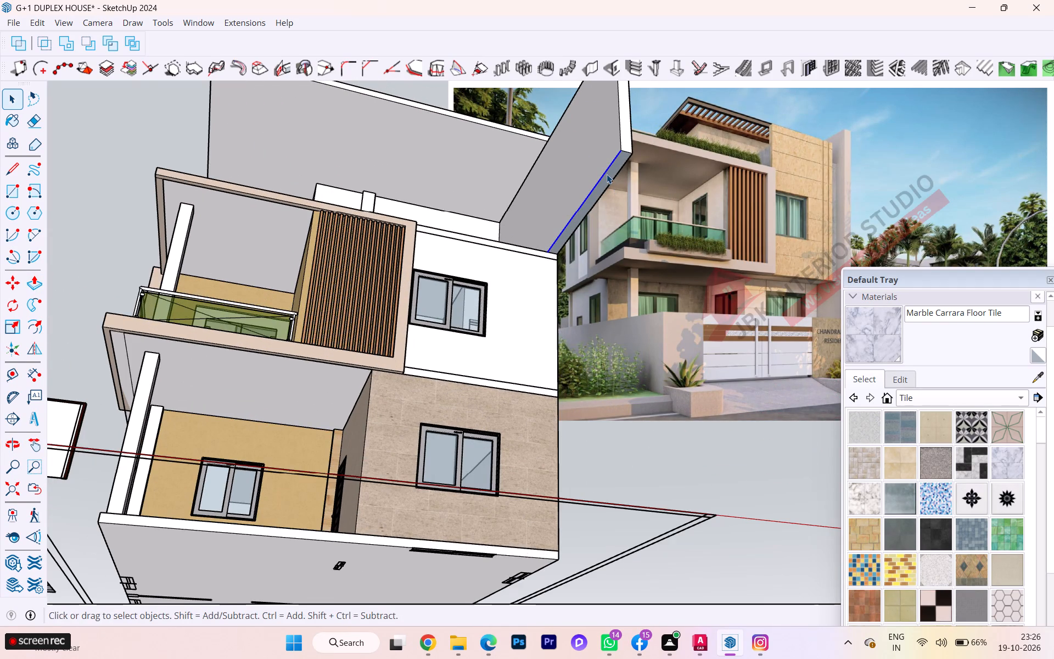
left_click(609, 177)
right_click(609, 177)
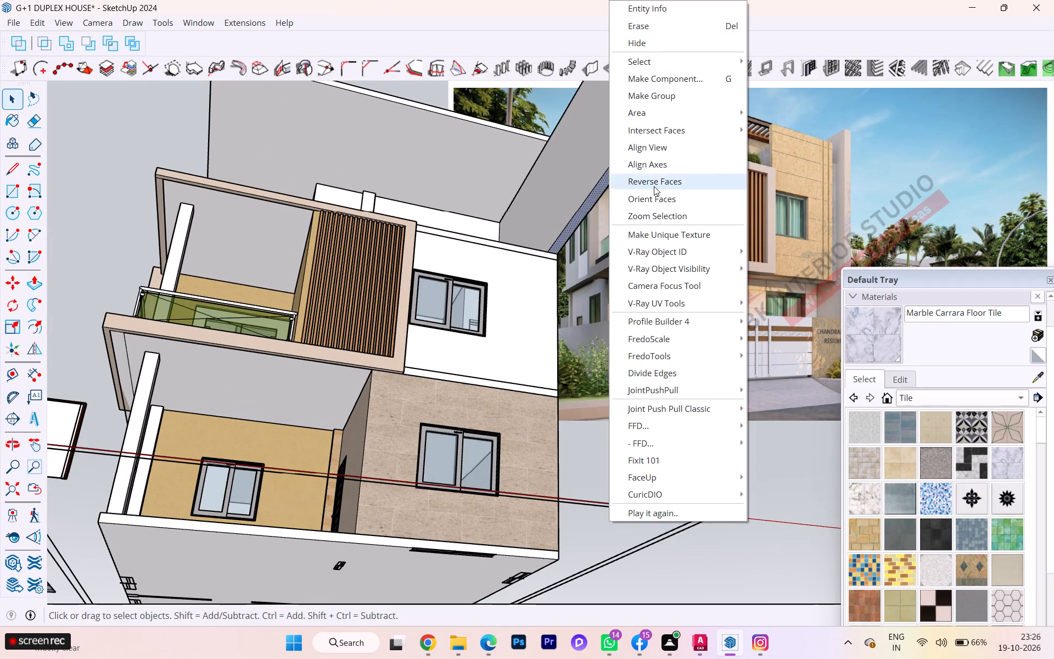
left_click(661, 181)
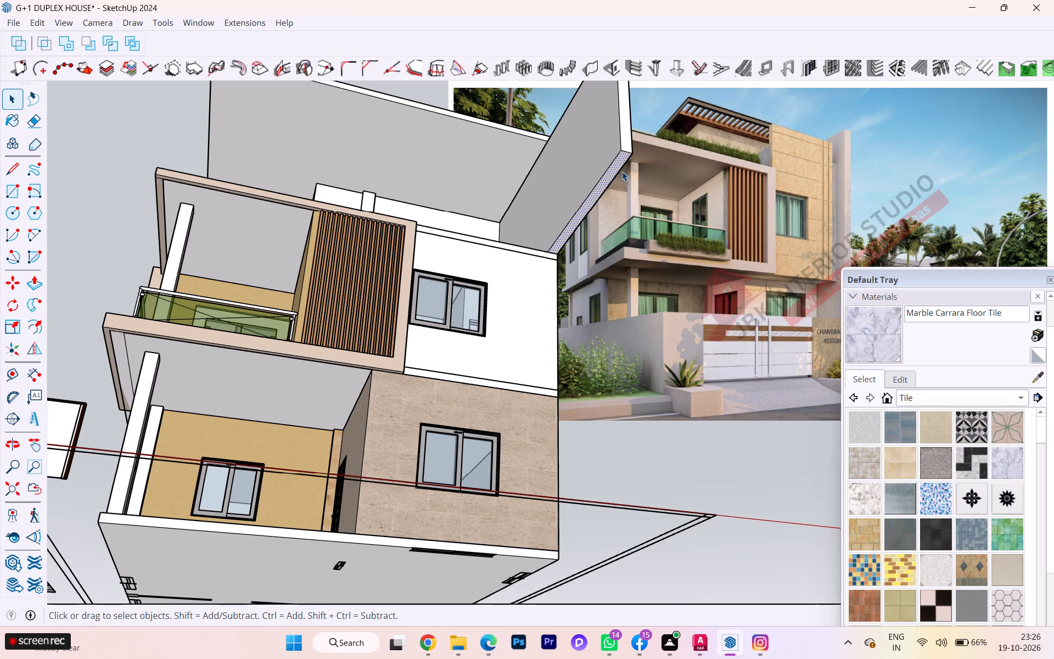
Pull the underside of the projecting side wall down to the base of the ground-floor wall's front corner.
key("p")
left_click(617, 169)
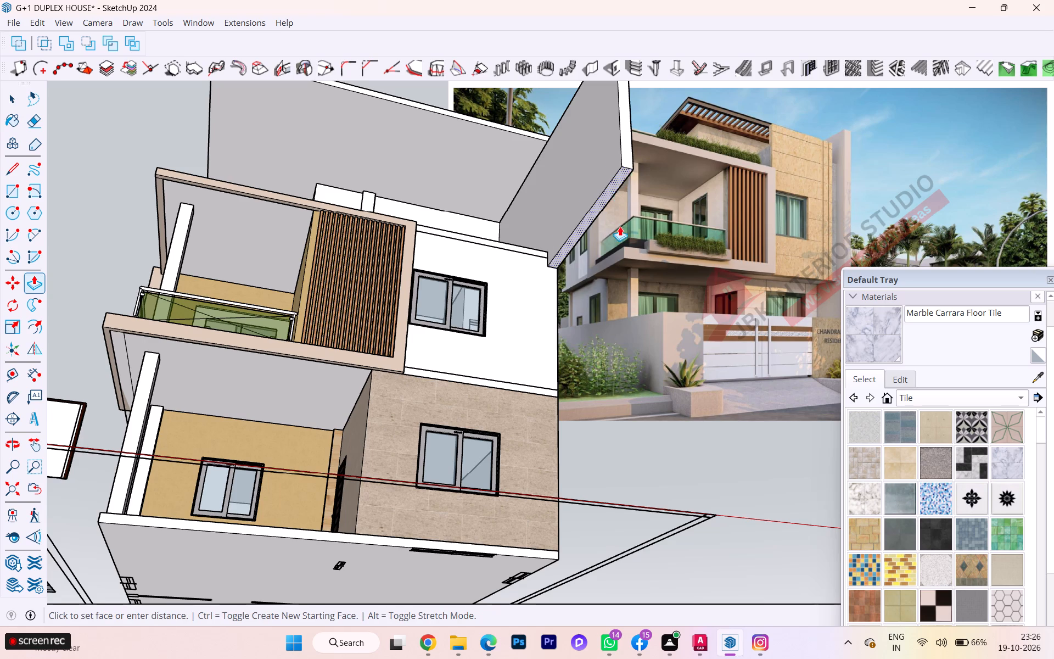
scroll(615, 413, "down", 1)
middle_click_drag(607, 429, 648, 648)
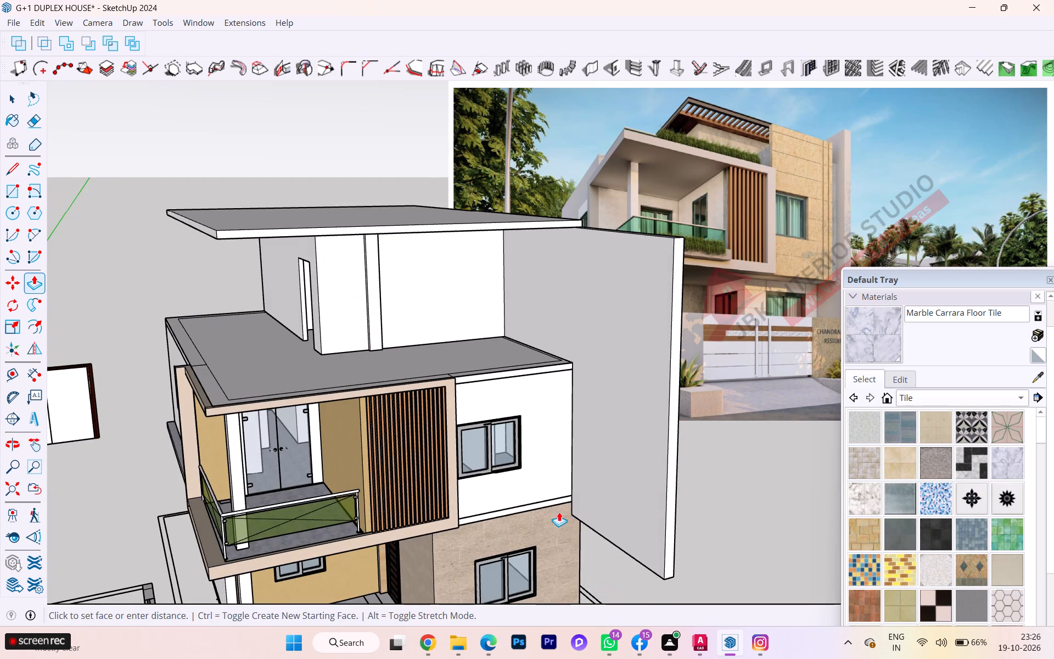
scroll(555, 500, "down", 3)
scroll(511, 453, "down", 8)
scroll(562, 527, "up", 4)
scroll(524, 516, "down", 1)
scroll(524, 516, "up", 1)
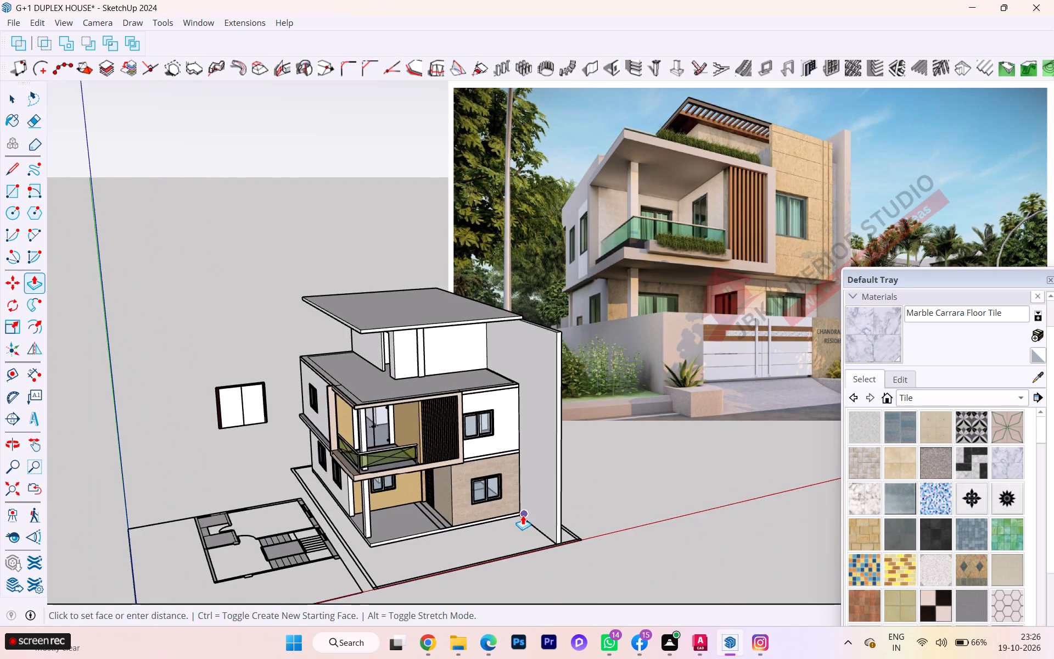
scroll(523, 515, "up", 6)
scroll(523, 515, "down", 1)
scroll(523, 515, "up", 2)
left_click(523, 515)
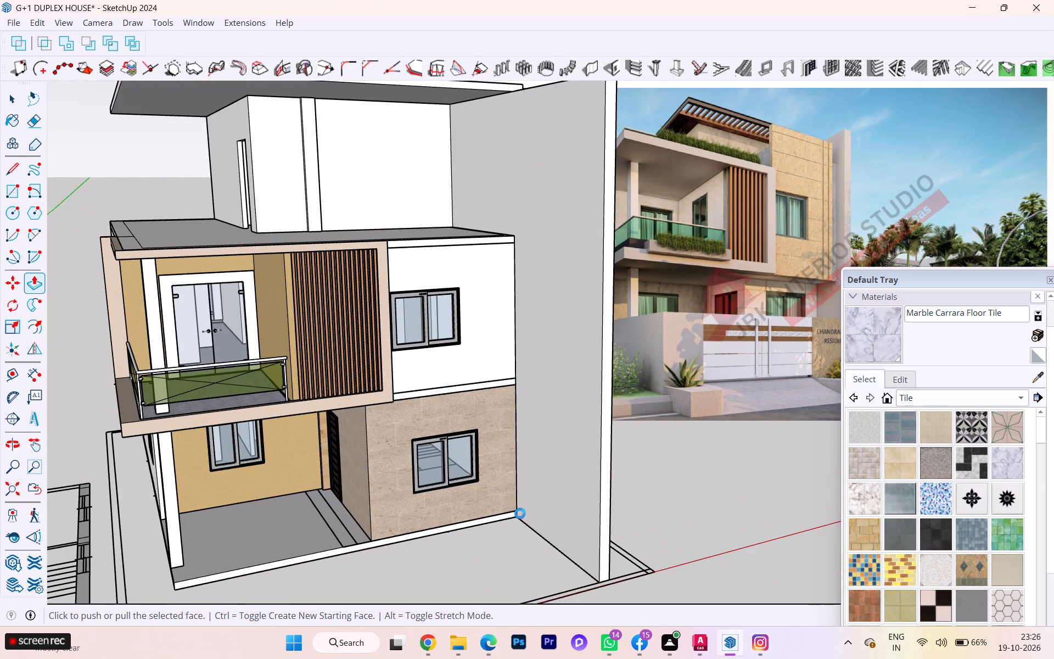
Delete the vertical edge on the outer side wall where the full-height front fin wall meets the ground-floor and first-floor side walls.
key("space")
left_click(649, 503)
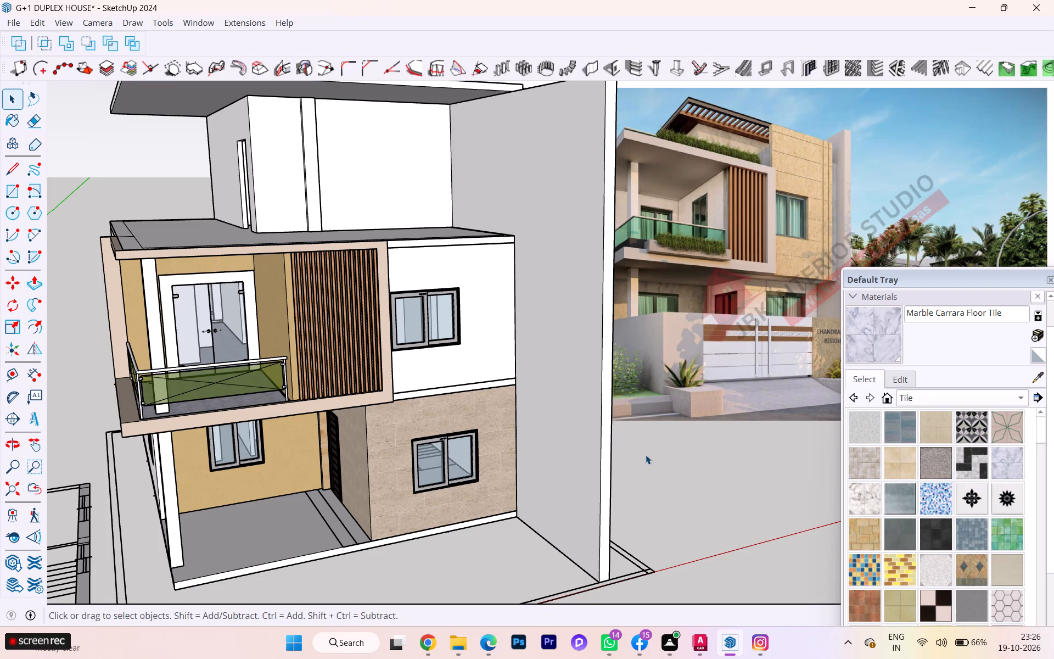
middle_click_drag(603, 470, 232, 490)
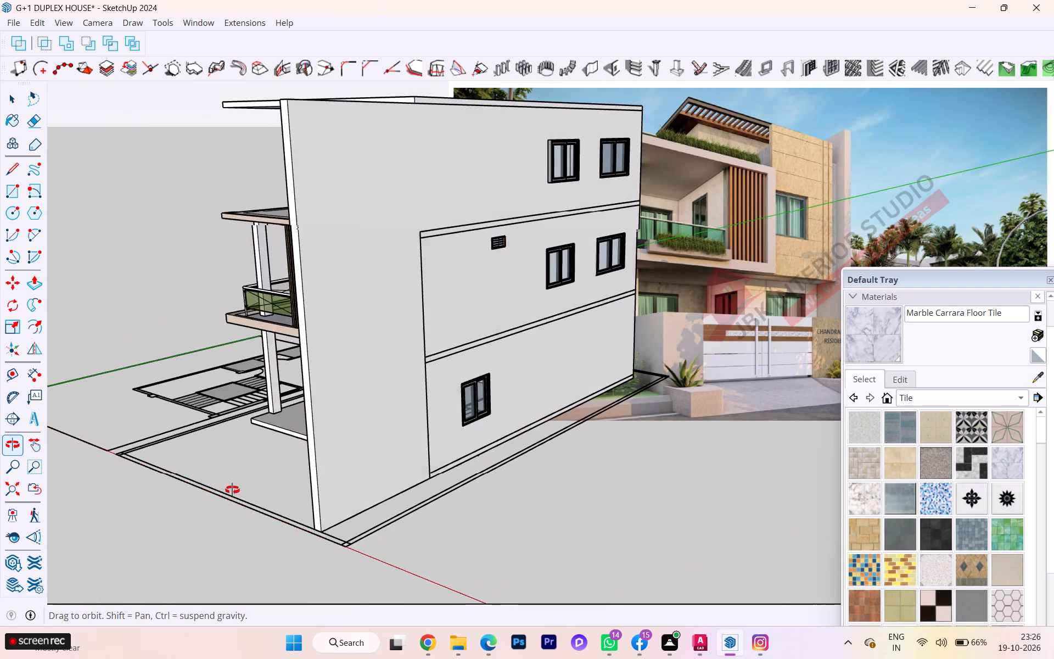
middle_click_drag(232, 490, 231, 489)
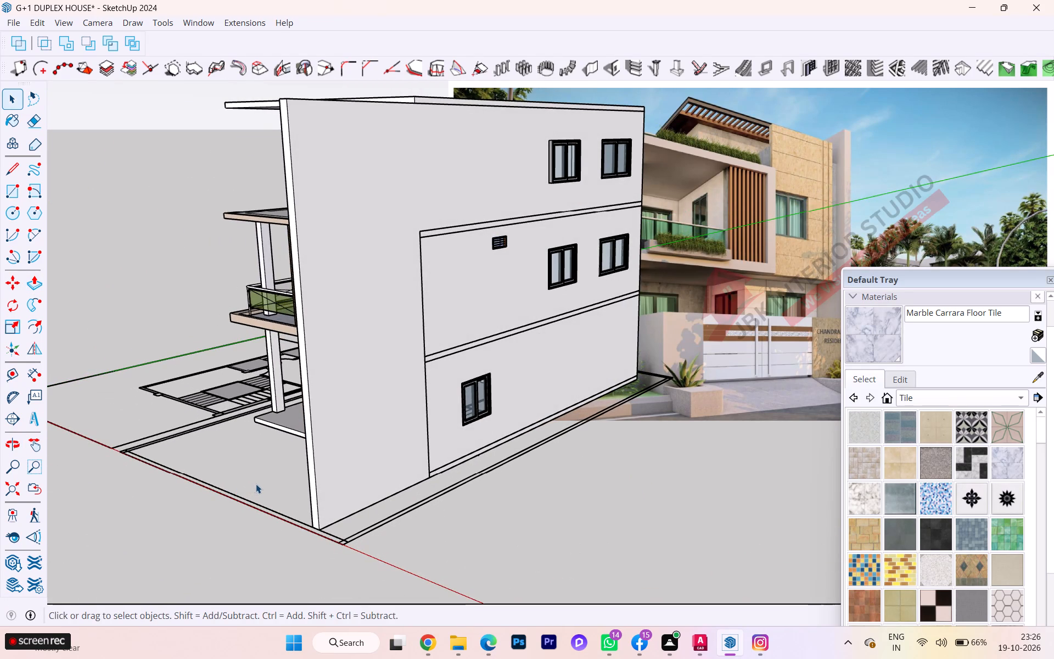
scroll(425, 450, "up", 6)
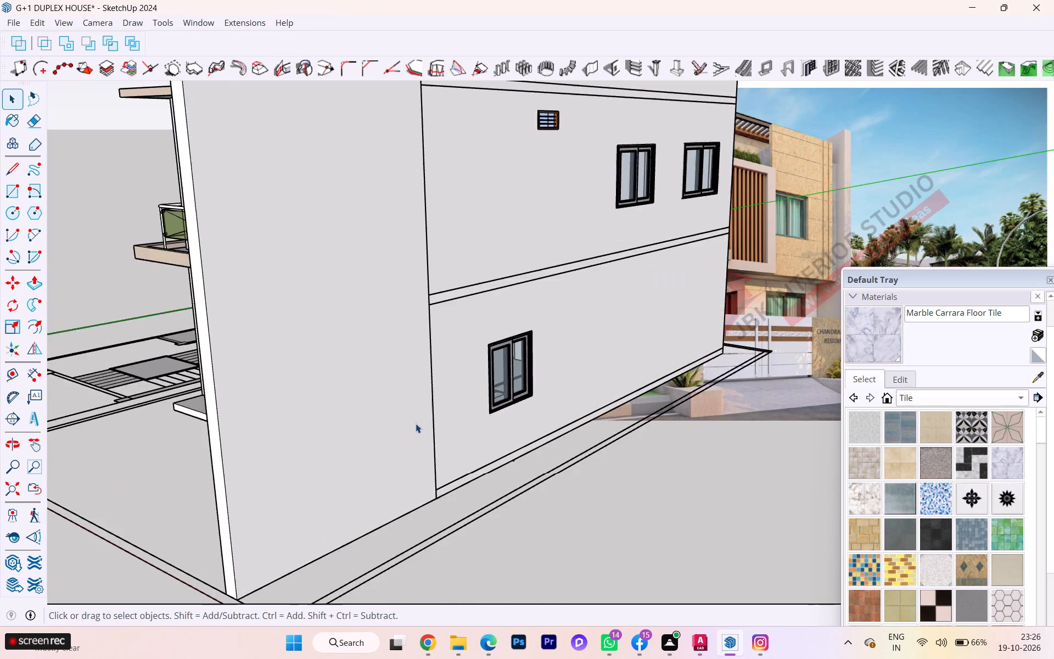
scroll(416, 423, "up", 6)
left_click(425, 405)
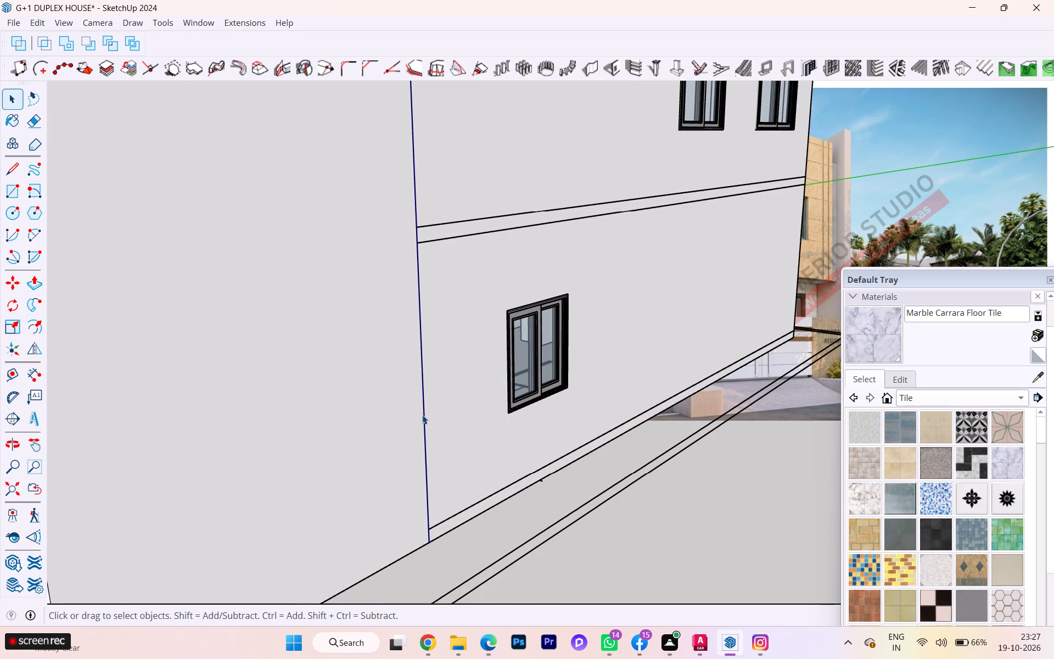
key("Delete")
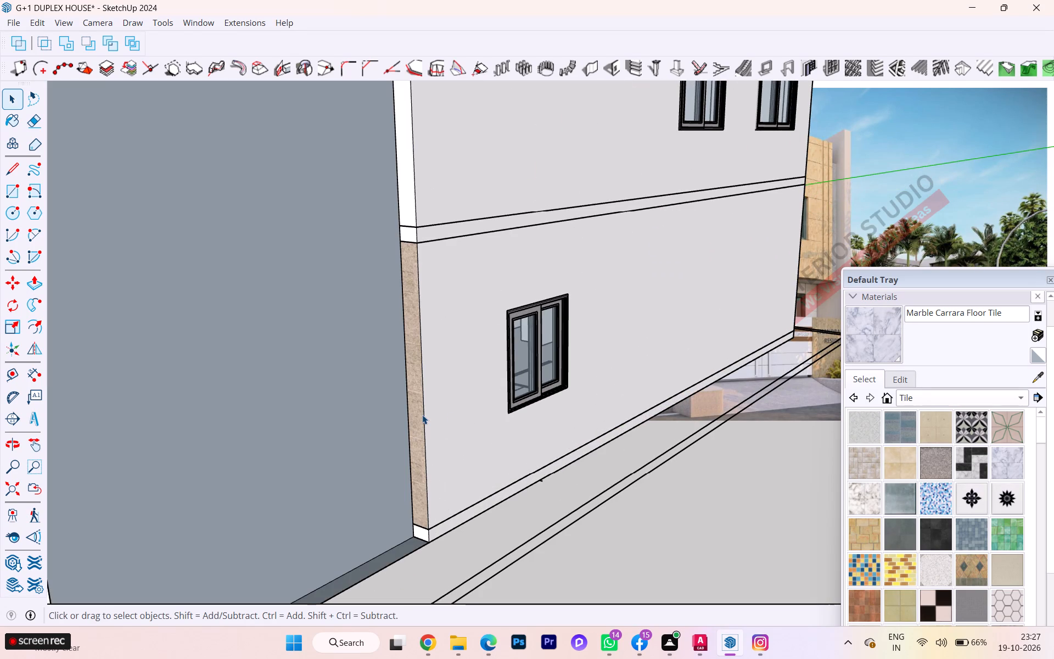
Undo the deletion of the vertical joint edge between the full-height front fin wall and the side wall.
key("ctrl+z")
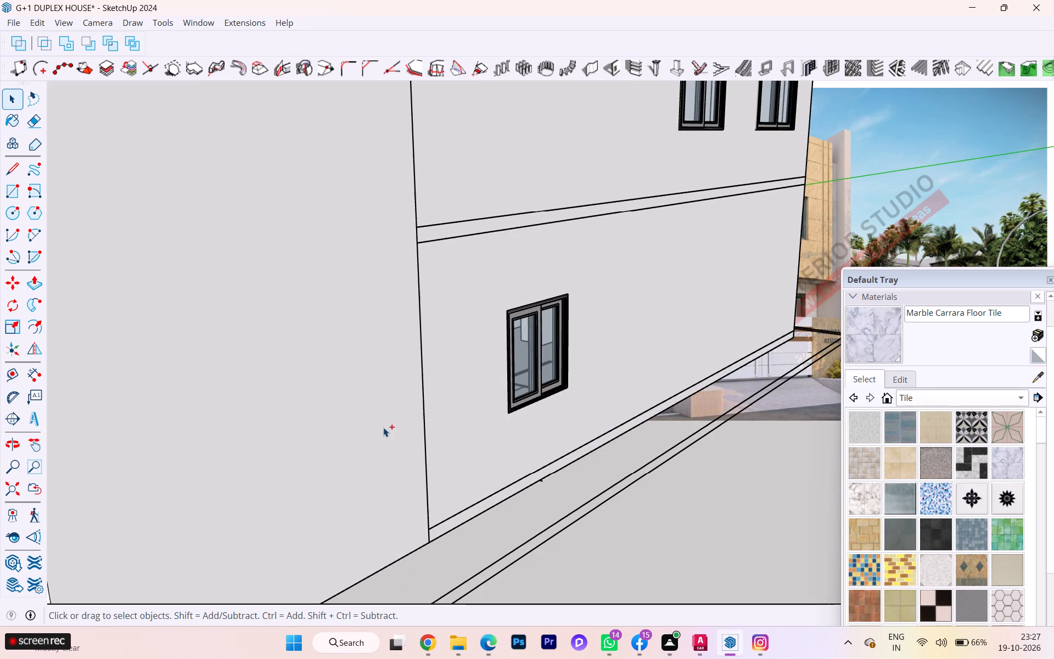
left_click(603, 535)
Examine the full-height fin wall from the outer side and the front, comparing its projection with the reference render.
scroll(305, 453, "down", 1)
middle_click_drag(302, 455, 504, 459)
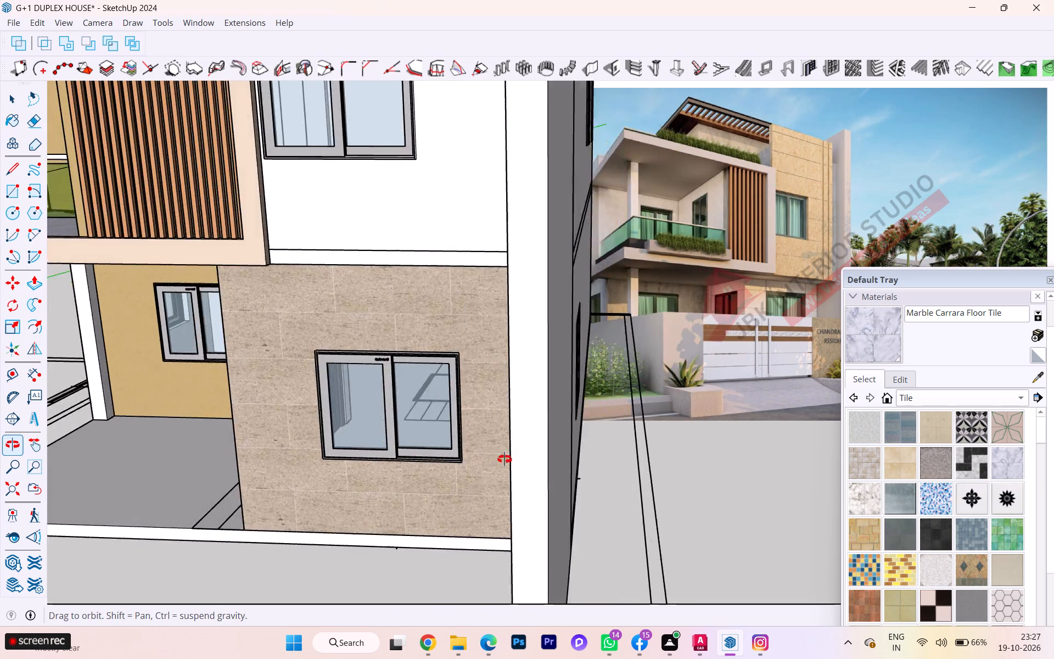
middle_click_drag(504, 459, 556, 462)
scroll(390, 461, "down", 1)
scroll(389, 461, "up", 1)
scroll(383, 458, "down", 3)
scroll(383, 457, "up", 2)
scroll(382, 460, "down", 3)
scroll(382, 460, "up", 1)
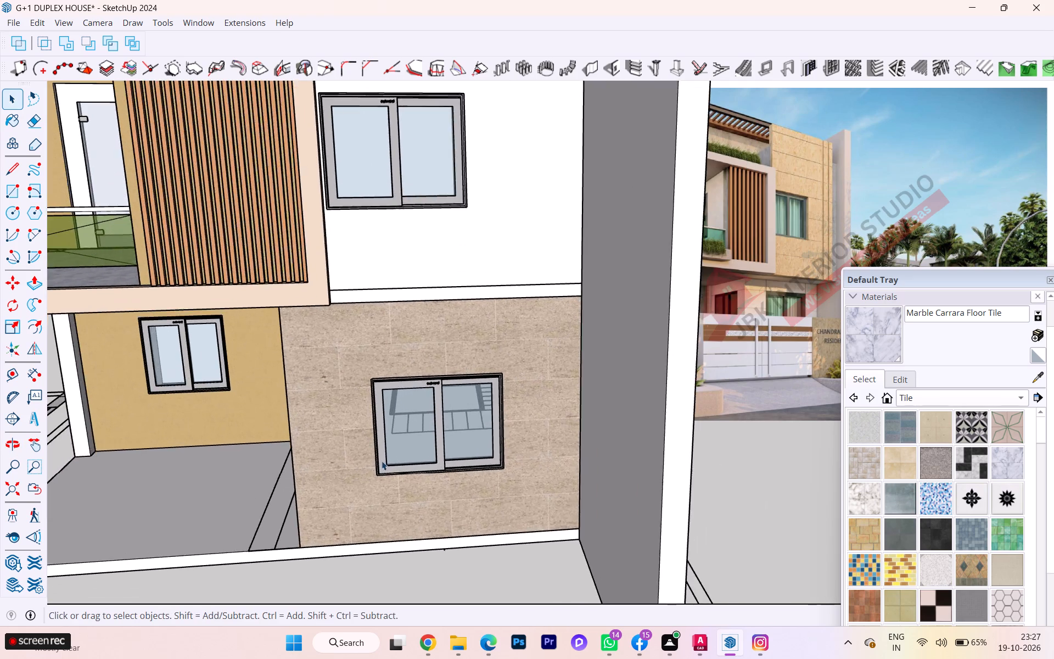
scroll(382, 462, "down", 4)
scroll(381, 463, "up", 3)
scroll(381, 471, "down", 3)
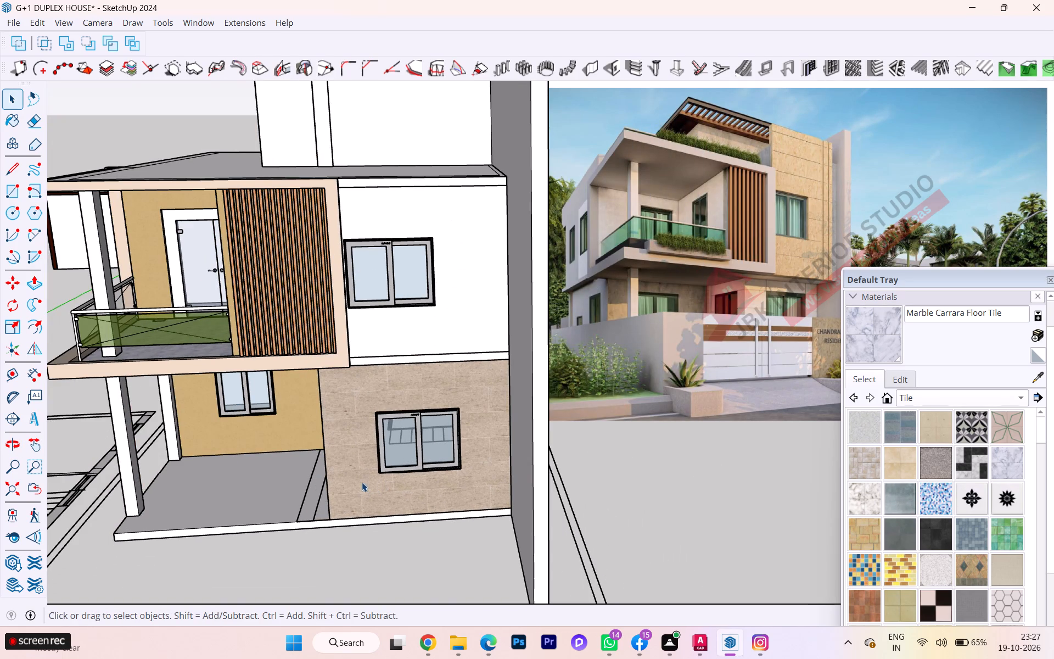
middle_click_drag(347, 494, 150, 516)
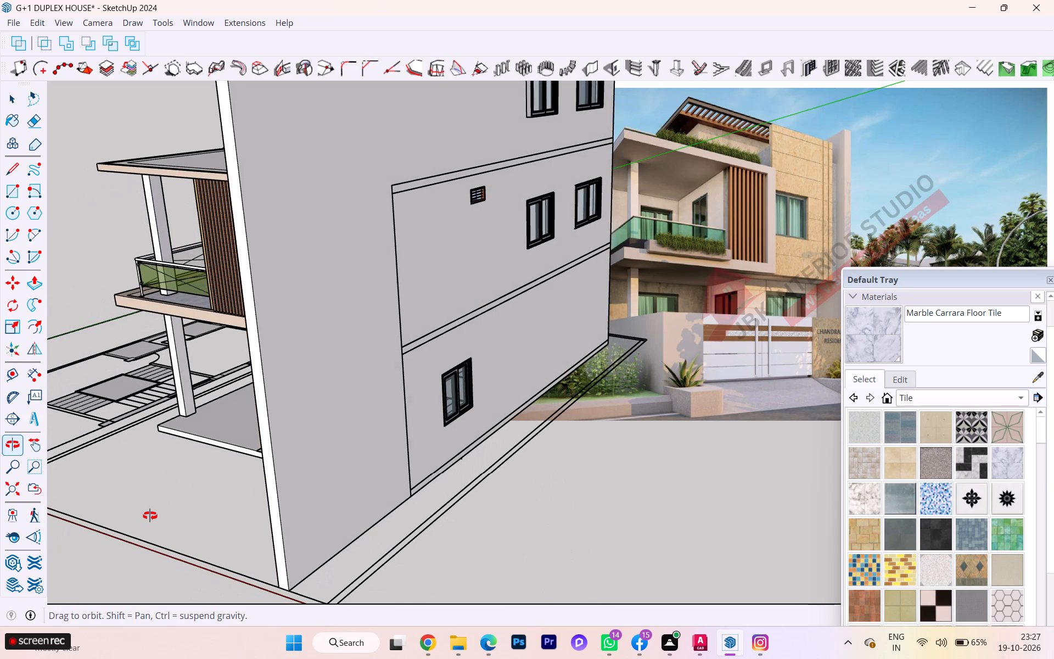
middle_click_drag(150, 516, 431, 539)
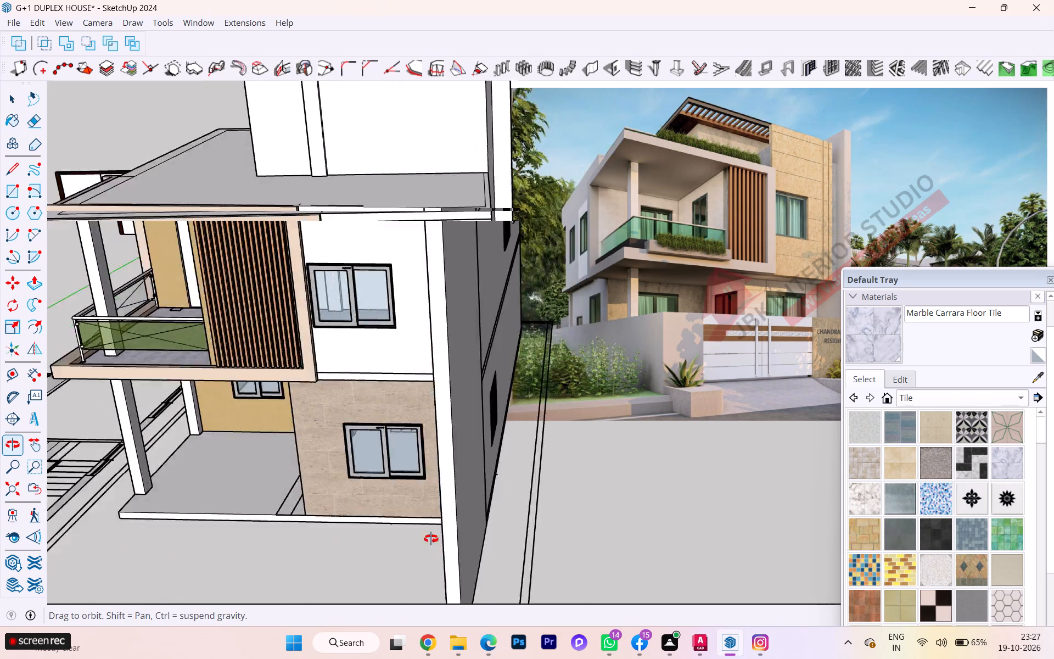
middle_click_drag(431, 539, 509, 547)
scroll(345, 510, "down", 6)
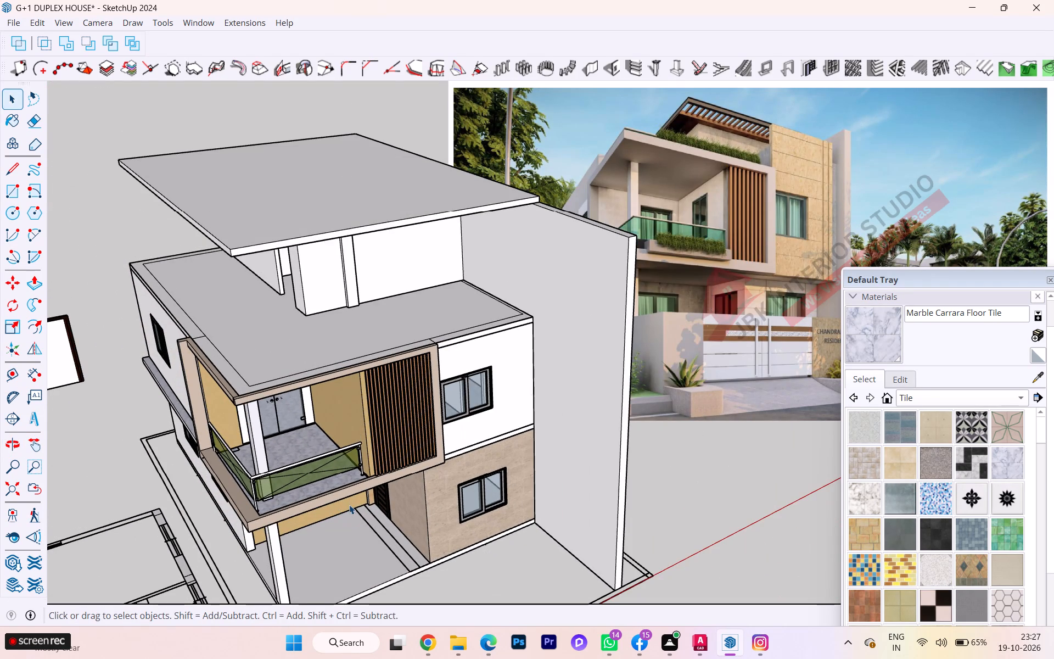
scroll(644, 419, "down", 2)
scroll(500, 403, "down", 2)
Move the materials tray lower to uncover the reference render.
left_click_drag(965, 274, 965, 278)
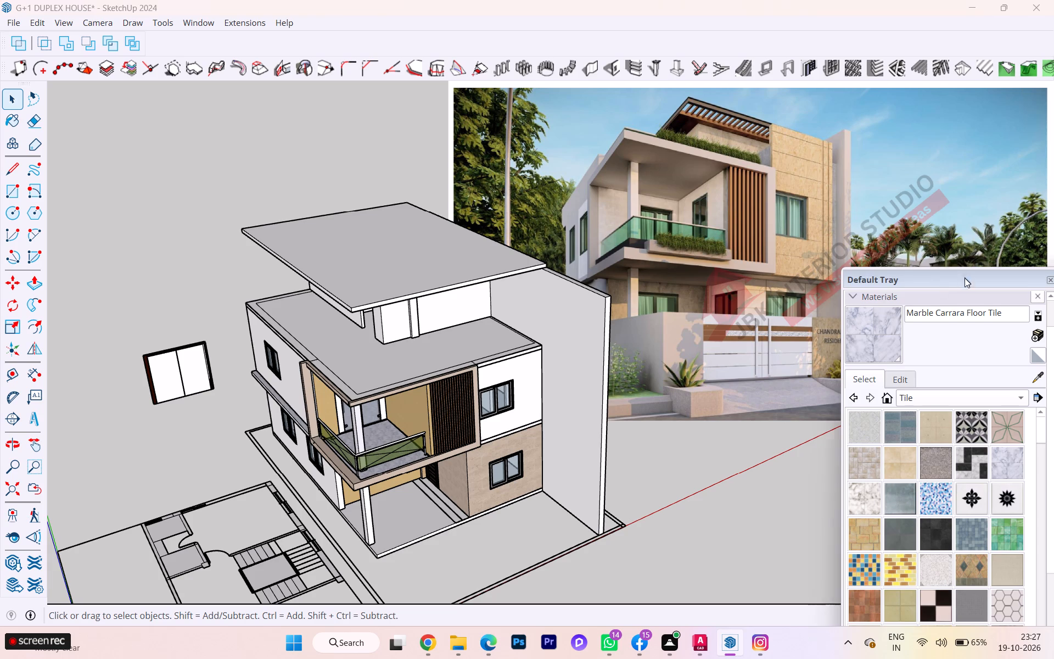
left_click_drag(965, 278, 980, 364)
Push the front end face of the full-height fin wall back towards the house, shortening its projection.
scroll(686, 388, "up", 2)
scroll(571, 396, "up", 1)
scroll(571, 396, "down", 1)
scroll(571, 396, "up", 2)
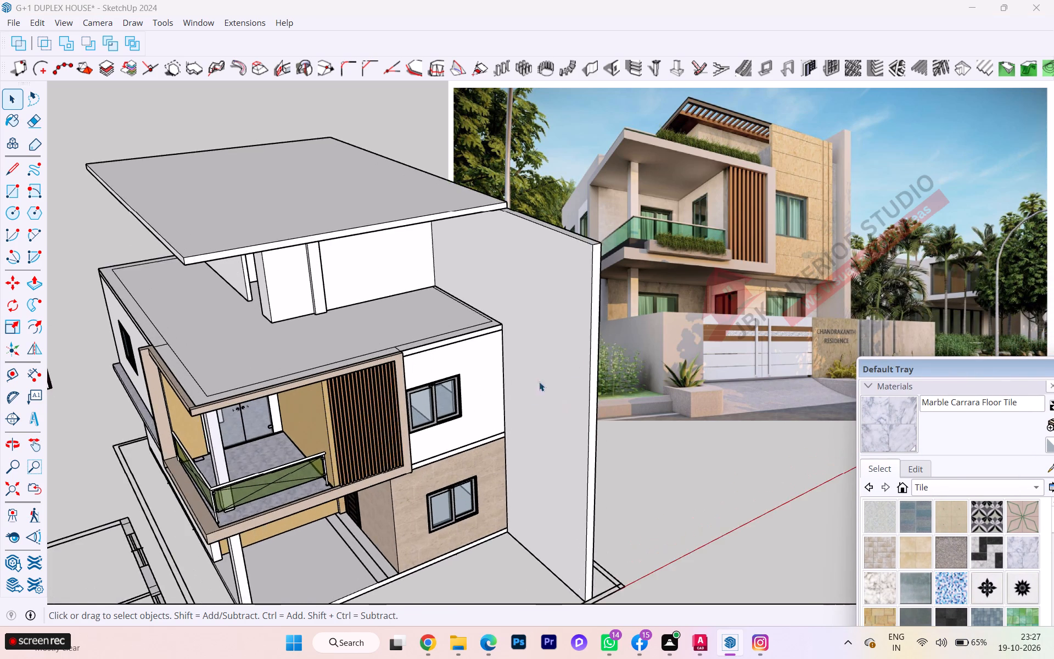
scroll(539, 382, "up", 2)
left_click(606, 388)
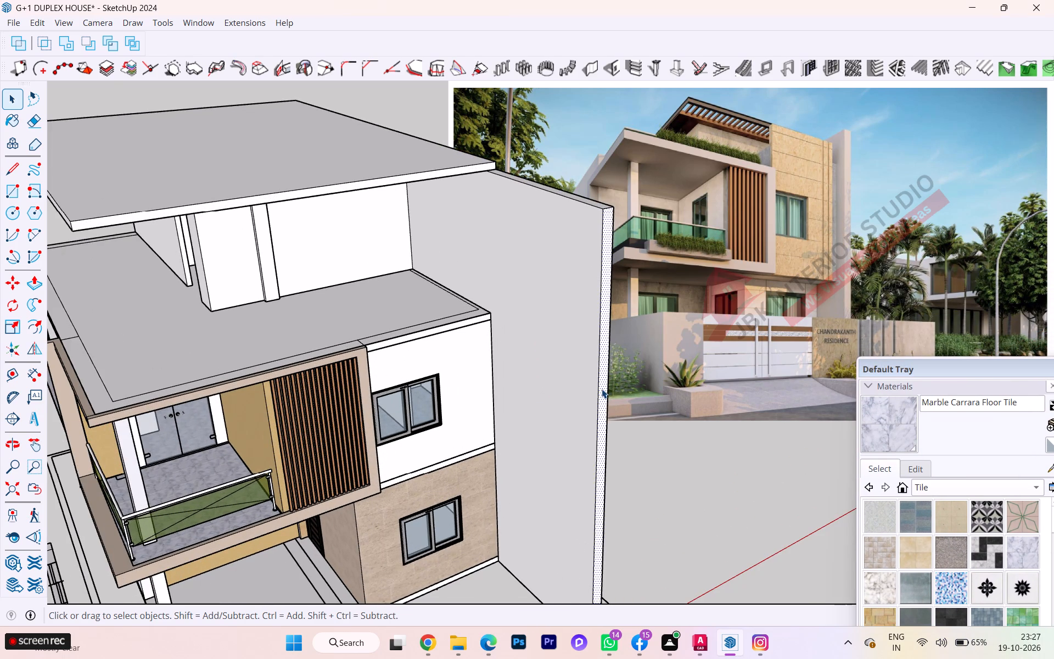
key("p")
key("p")
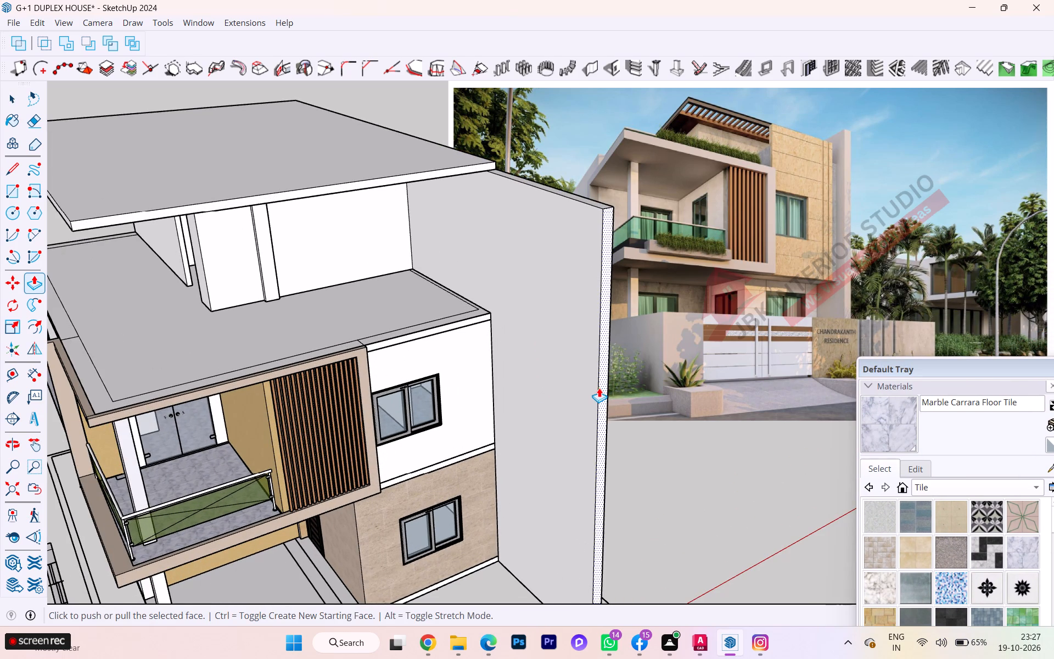
left_click(599, 387)
left_click(547, 366)
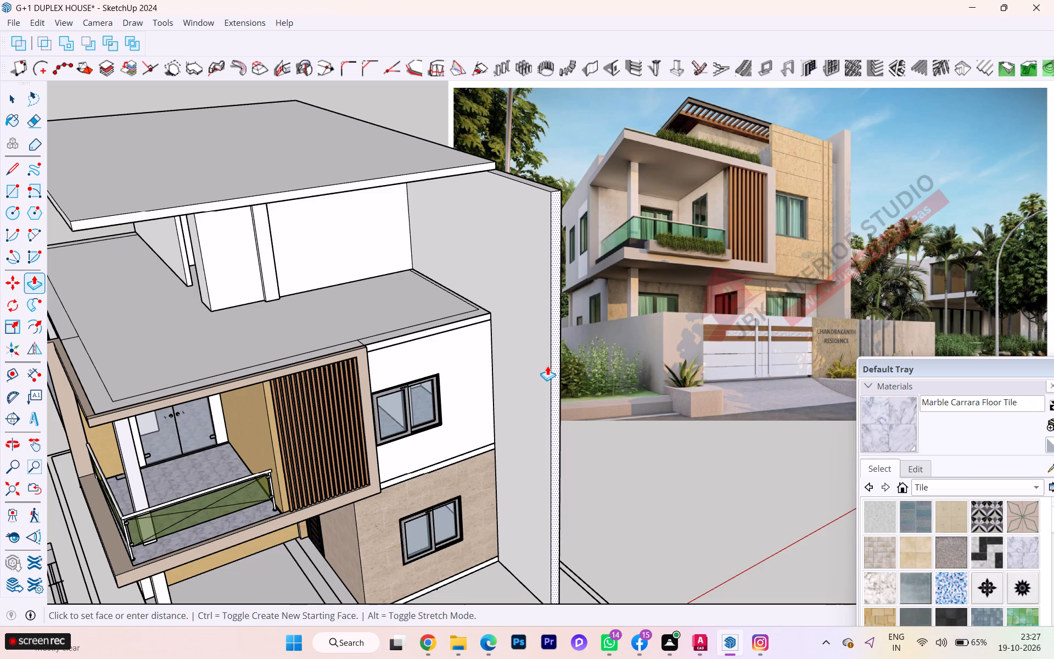
key("space")
left_click(601, 404)
Delete the leftover 2D floor plan and its plot outline lying beside the house.
scroll(613, 406, "down", 1)
scroll(617, 407, "up", 1)
scroll(618, 407, "down", 4)
middle_click_drag(631, 411, 619, 399)
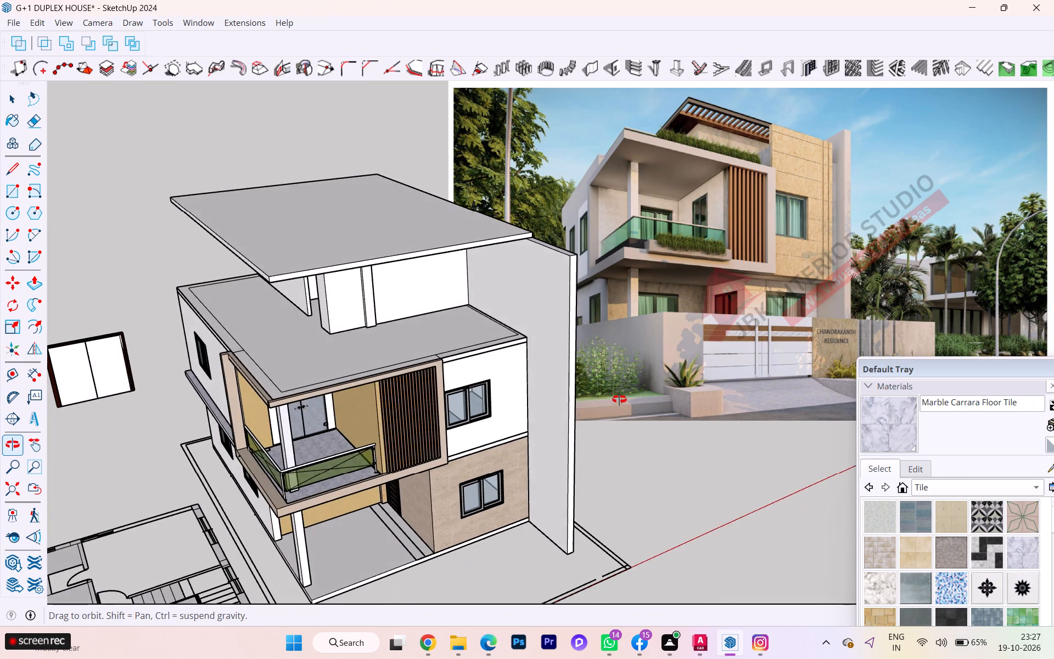
middle_click_drag(619, 399, 574, 371)
scroll(540, 375, "down", 3)
scroll(513, 372, "up", 1)
scroll(513, 371, "down", 5)
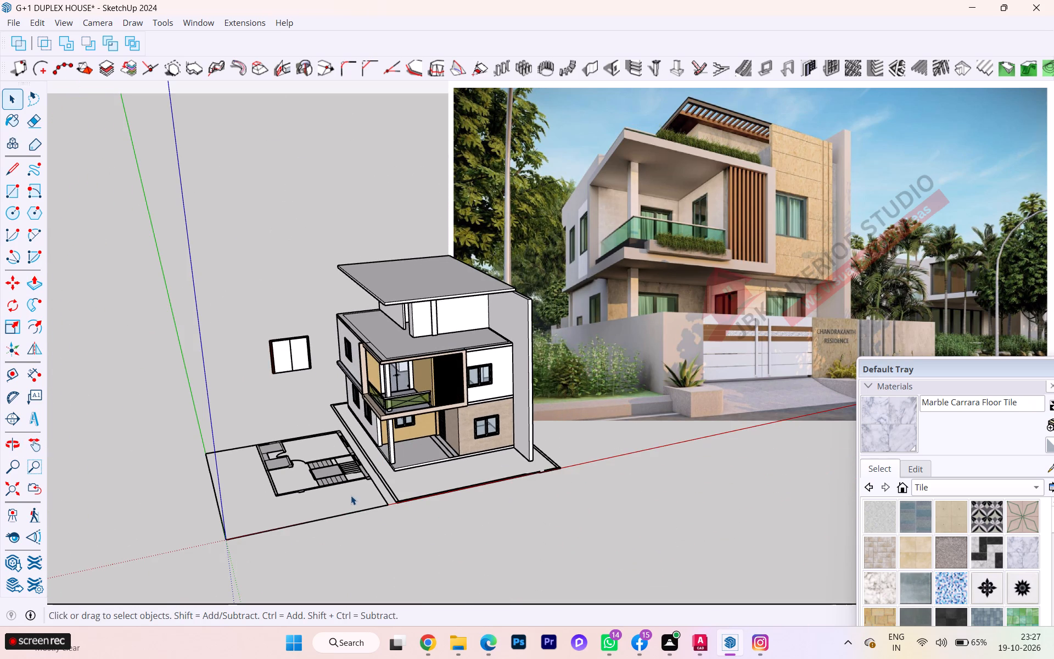
left_click_drag(351, 495, 310, 473)
key("Delete")
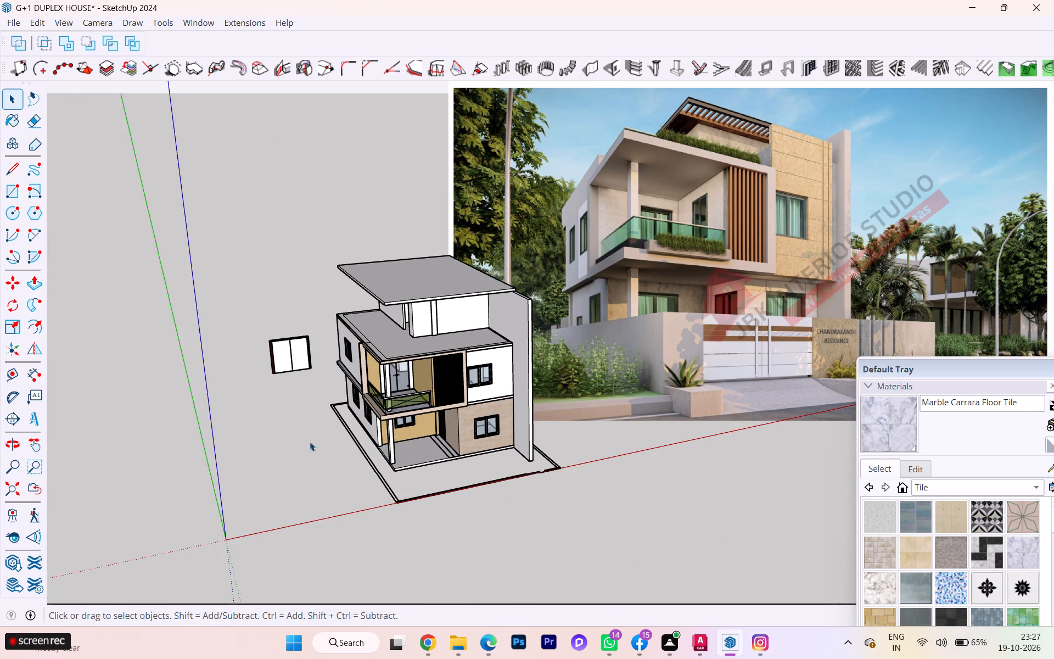
Copy the first-floor front window beside the wooden slats into the balcony, in front of its tan side wall.
scroll(291, 352, "up", 1)
scroll(290, 351, "down", 4)
scroll(290, 351, "up", 4)
scroll(332, 332, "down", 2)
scroll(333, 332, "up", 6)
scroll(356, 308, "down", 3)
scroll(356, 308, "up", 3)
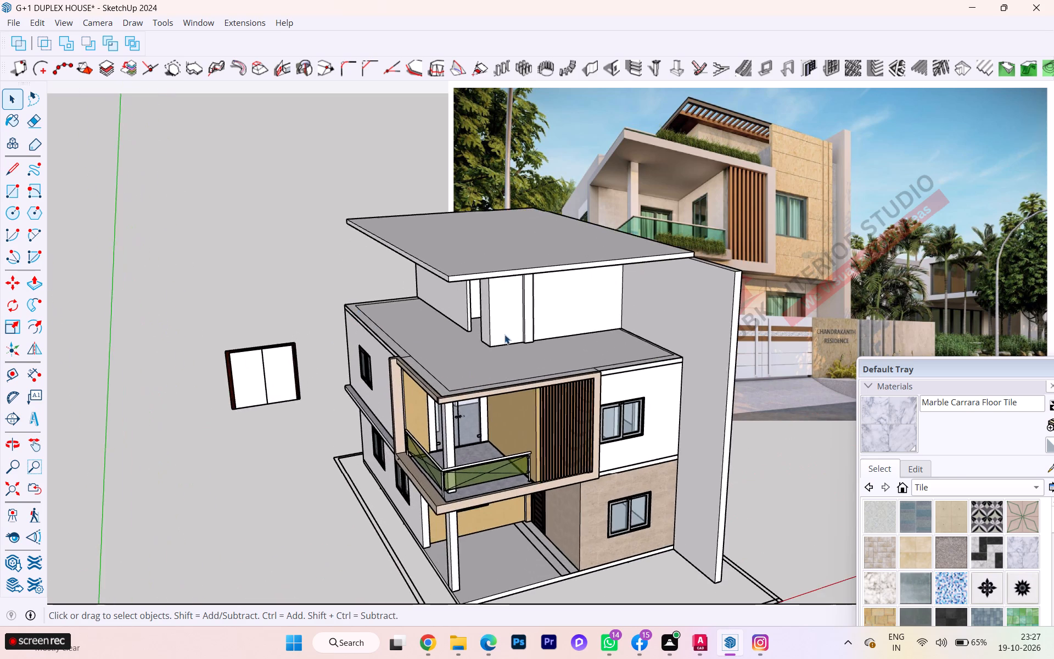
middle_click_drag(502, 340, 630, 266)
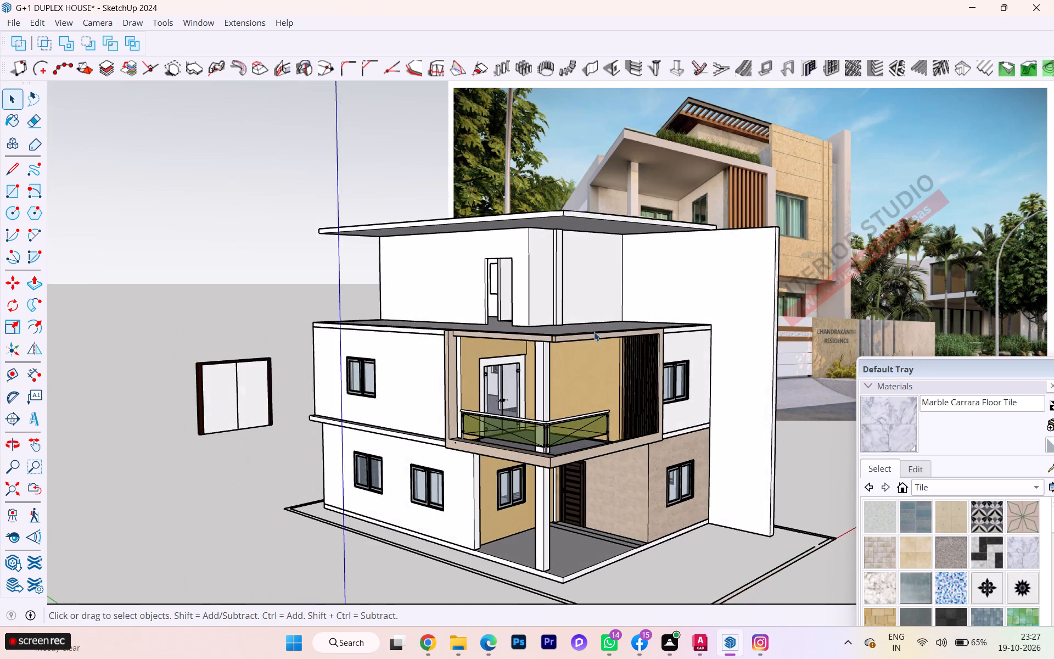
scroll(591, 337, "up", 3)
scroll(562, 384, "up", 1)
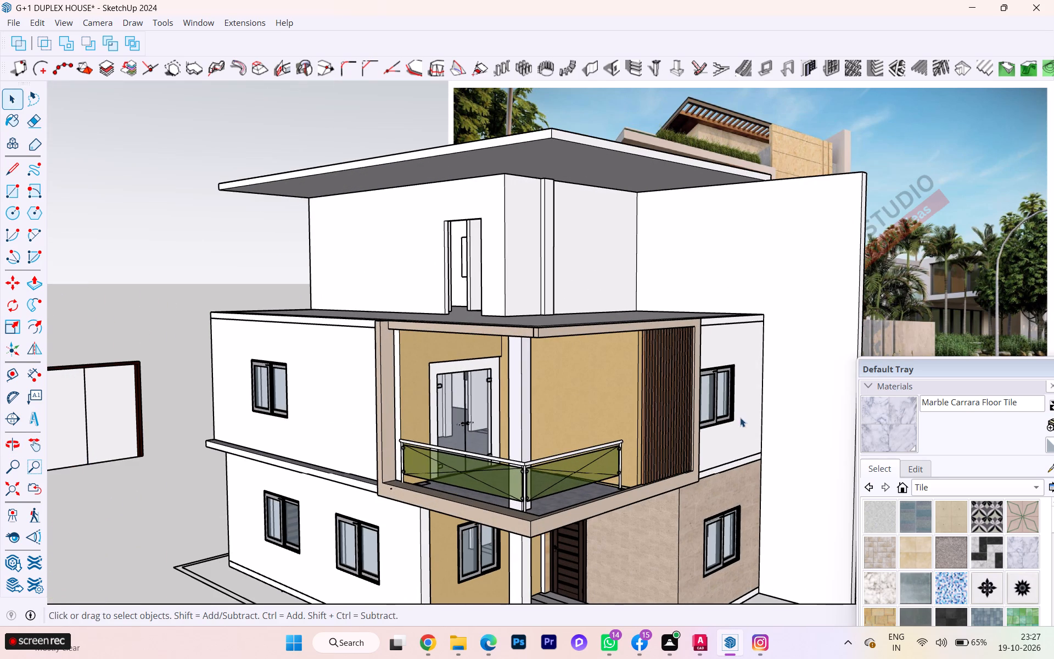
left_click(721, 417)
key("m")
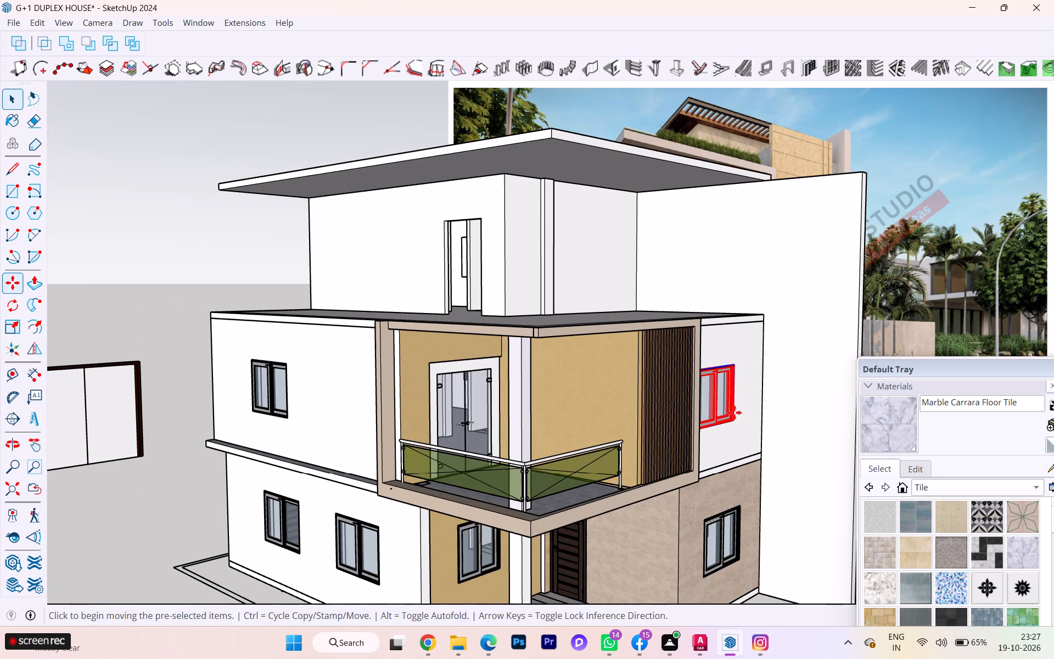
key("Return")
left_click(739, 423)
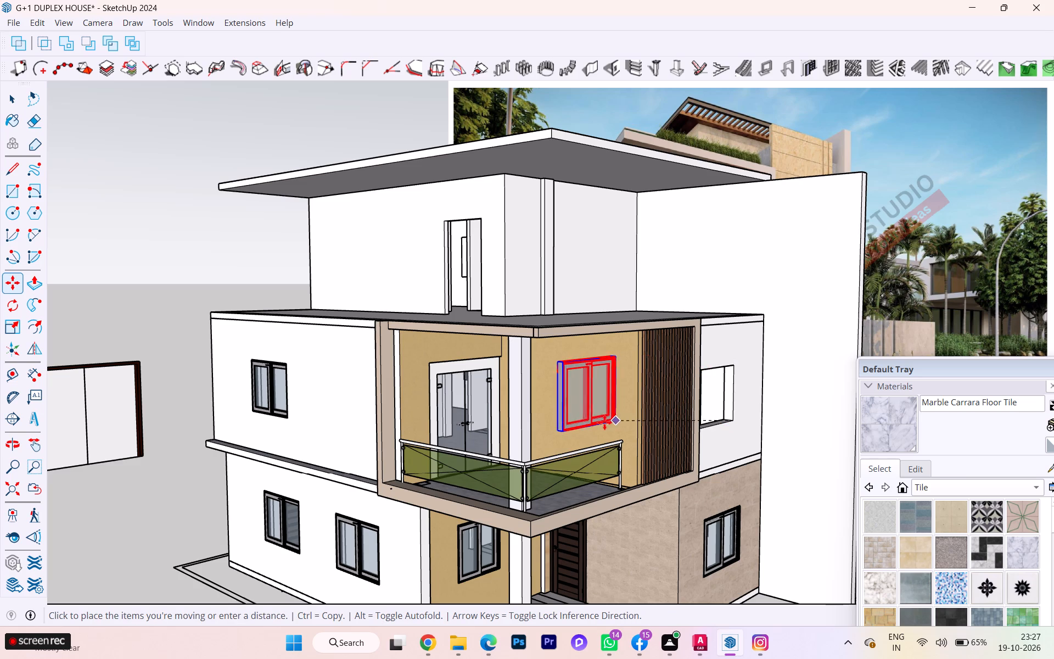
scroll(587, 421, "up", 1)
scroll(586, 421, "down", 1)
scroll(585, 421, "up", 11)
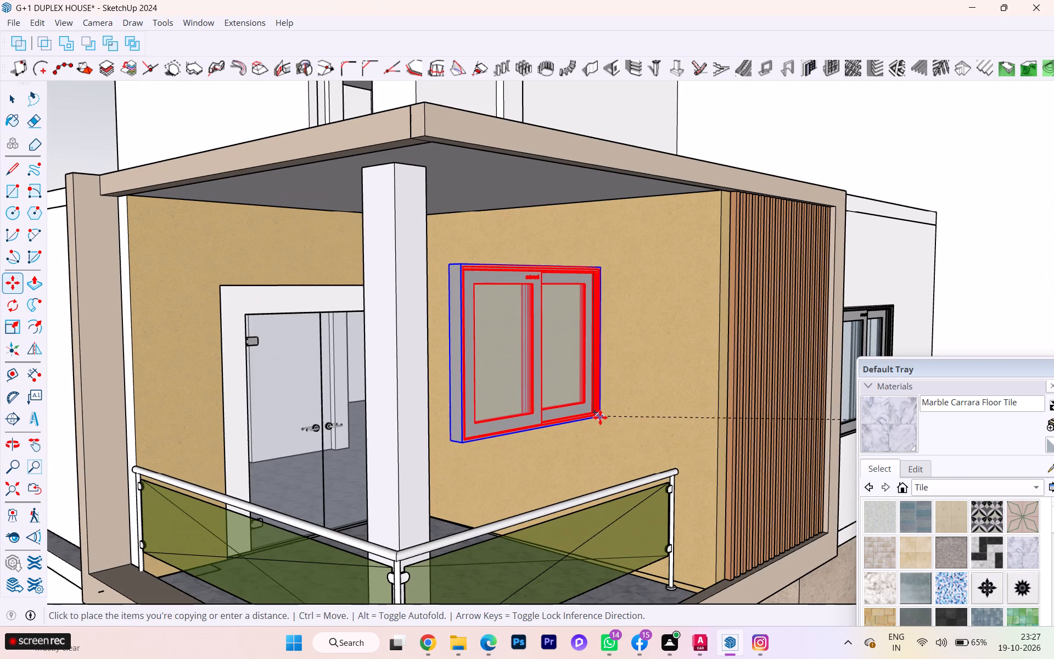
left_click(600, 417)
key("space")
scroll(503, 424, "down", 1)
middle_click_drag(503, 424, 523, 418)
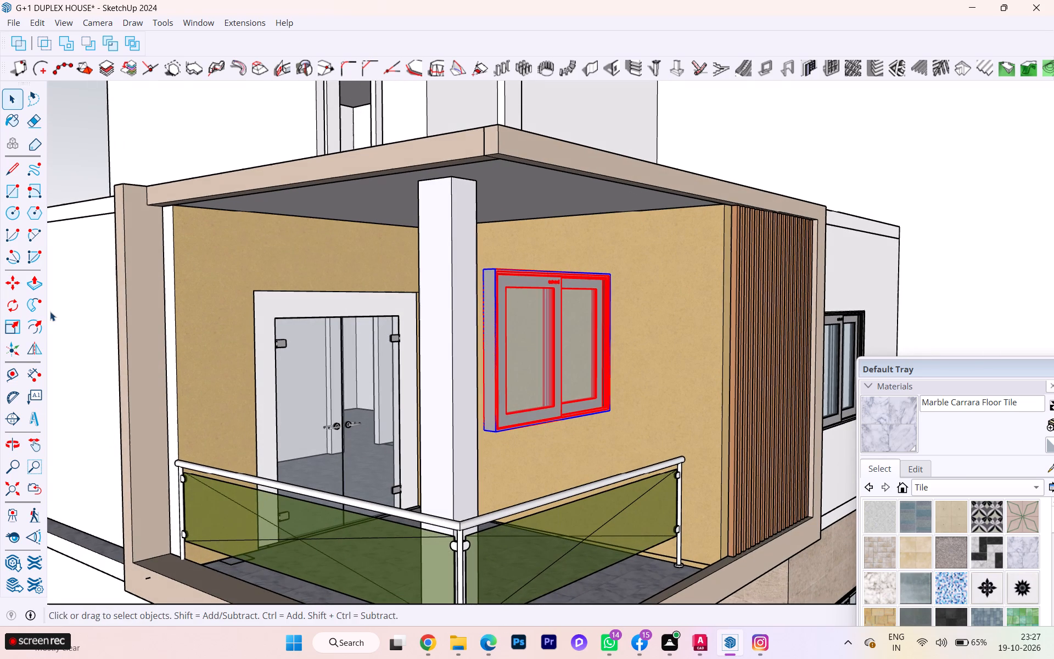
Rotate the copied window about its top edge until it runs parallel to the balcony's tan side wall.
left_click(20, 298)
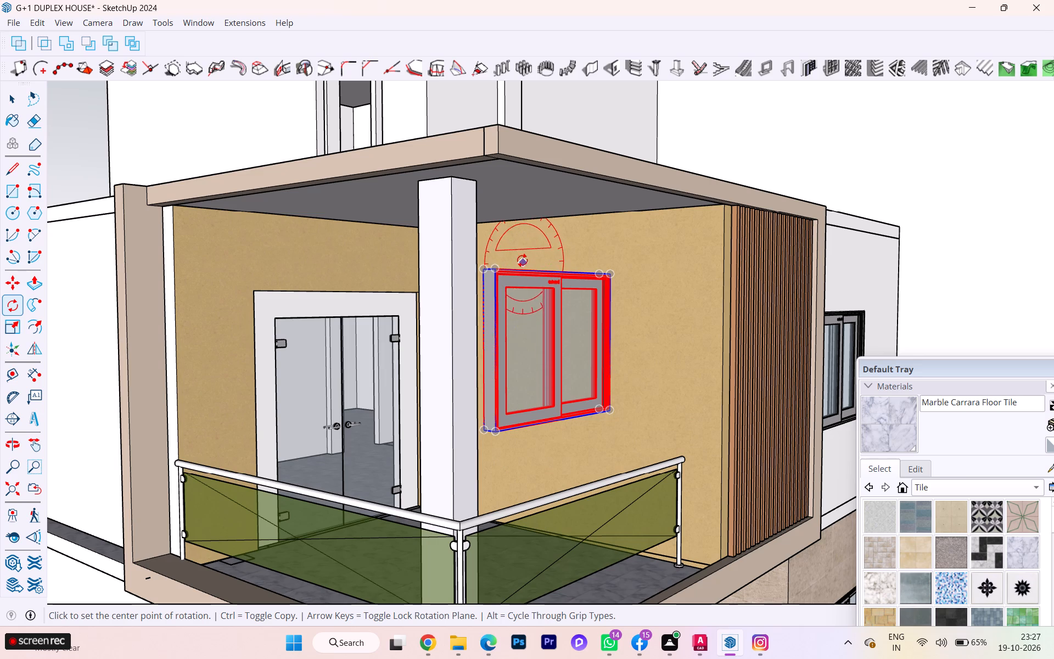
scroll(514, 275, "down", 1)
middle_click_drag(514, 280, 461, 340)
scroll(477, 348, "up", 2)
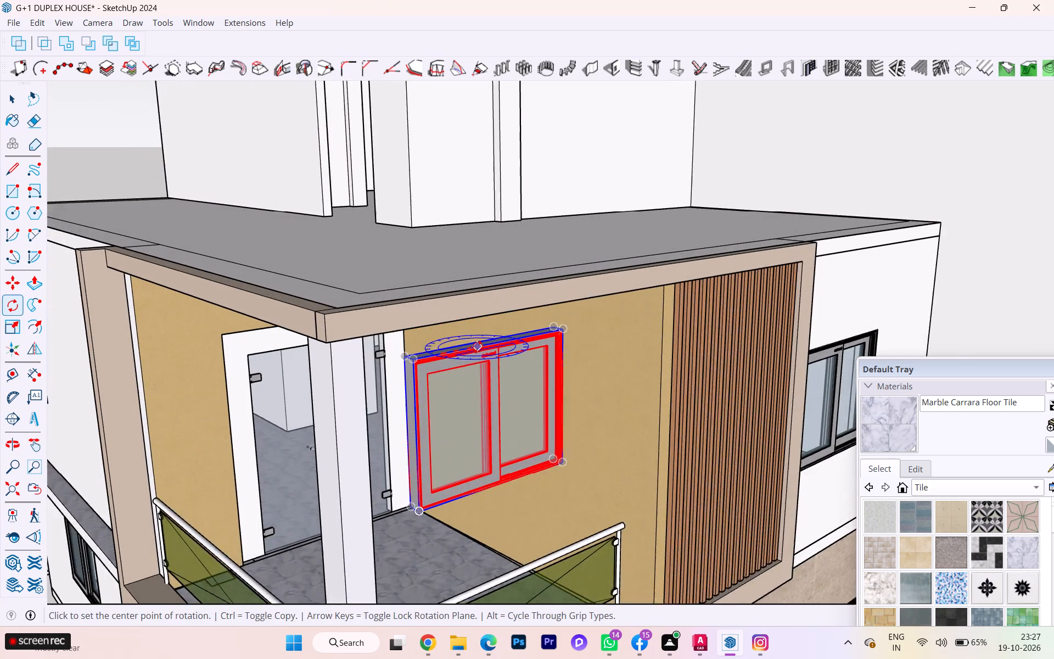
left_click(463, 348)
left_click(517, 337)
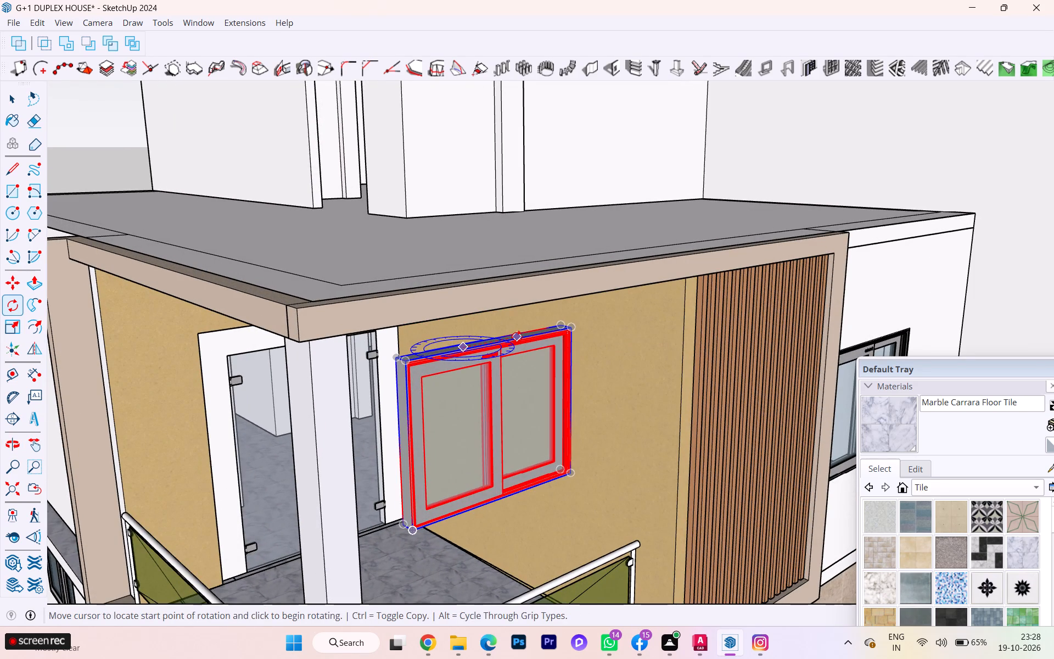
left_click(528, 373)
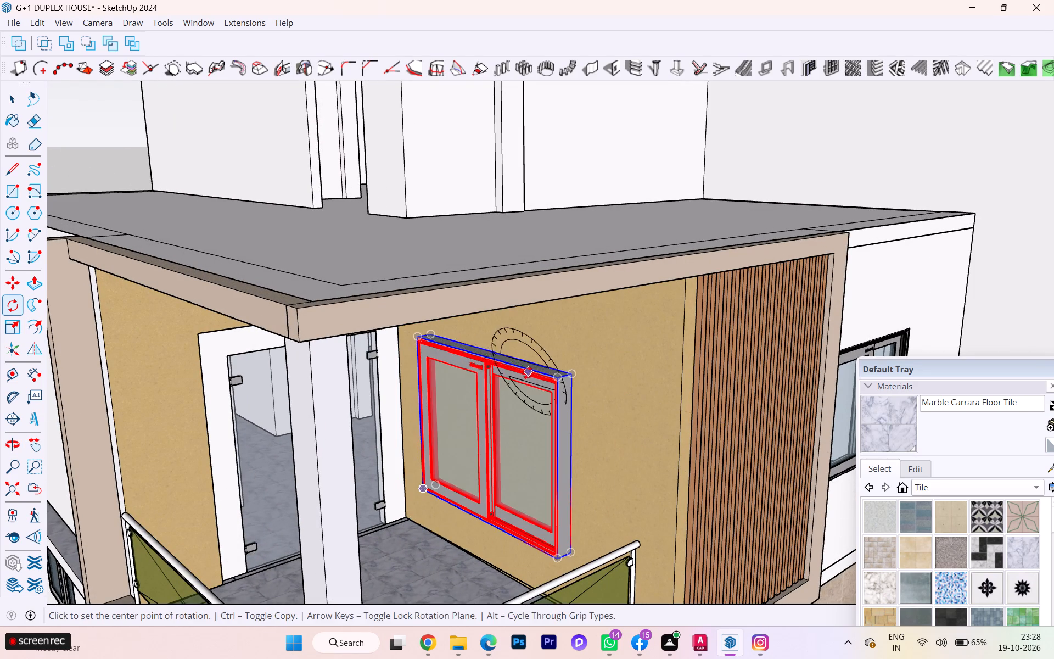
Move the rotated window from its lower corner onto the tan balcony side wall, nearer the glass door.
middle_click_drag(499, 371, 581, 333)
scroll(500, 443, "down", 2)
middle_click_drag(500, 443, 598, 422)
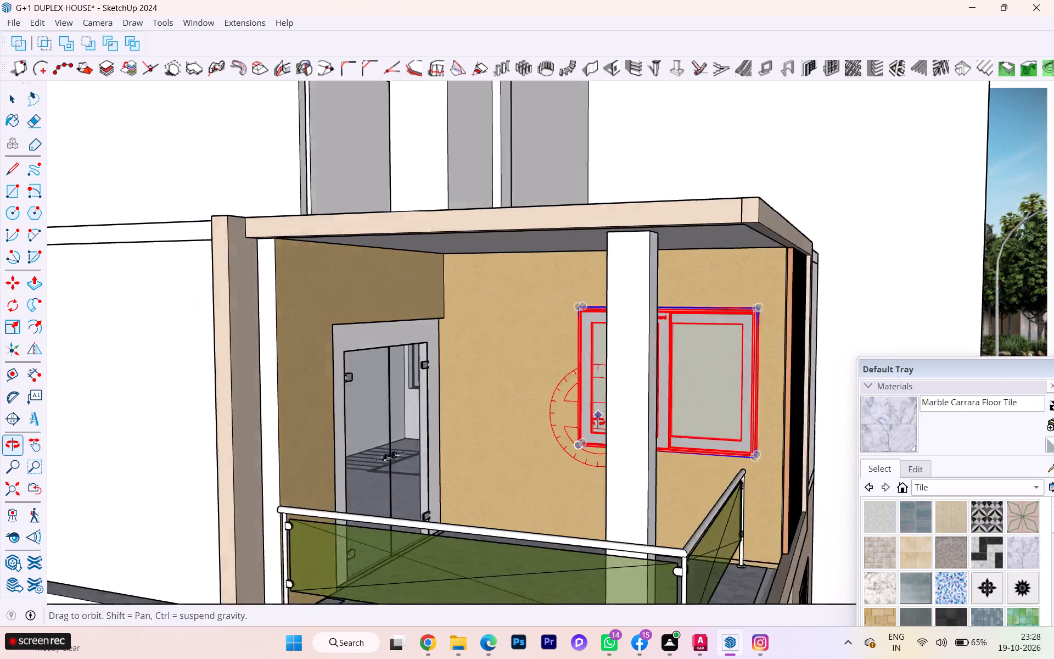
middle_click_drag(598, 422, 600, 428)
key("m")
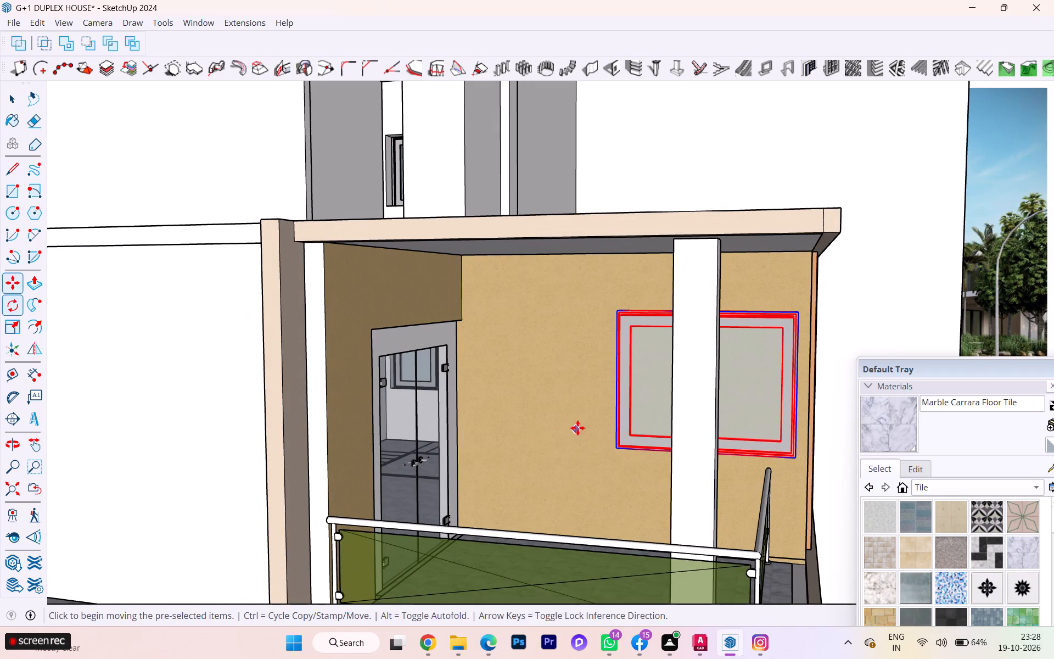
key("Return")
scroll(598, 425, "up", 3)
left_click(618, 456)
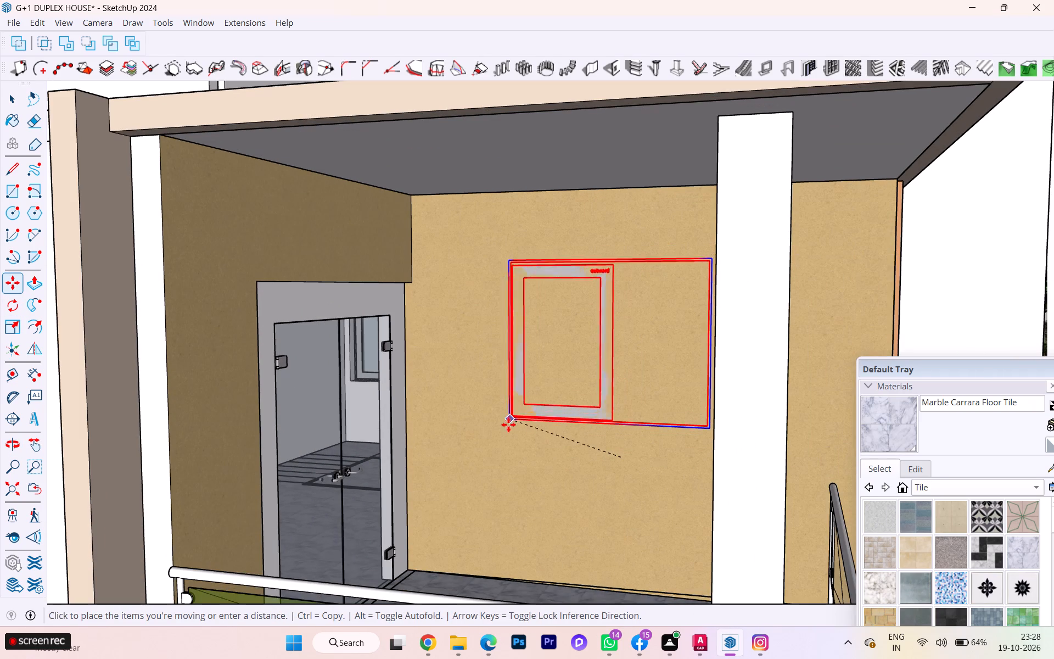
left_click(502, 428)
Move the window out of the balcony side wall so its frame projects from the face, and adjust its position slightly.
middle_click_drag(694, 403, 465, 441)
scroll(424, 458, "up", 3)
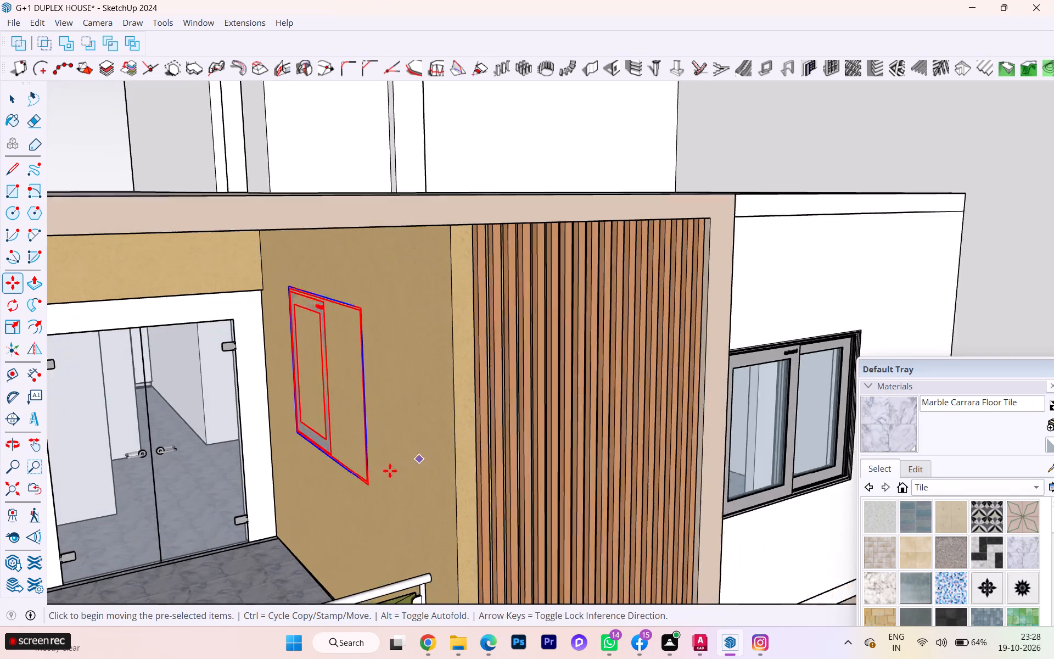
left_click(363, 490)
left_click(333, 490)
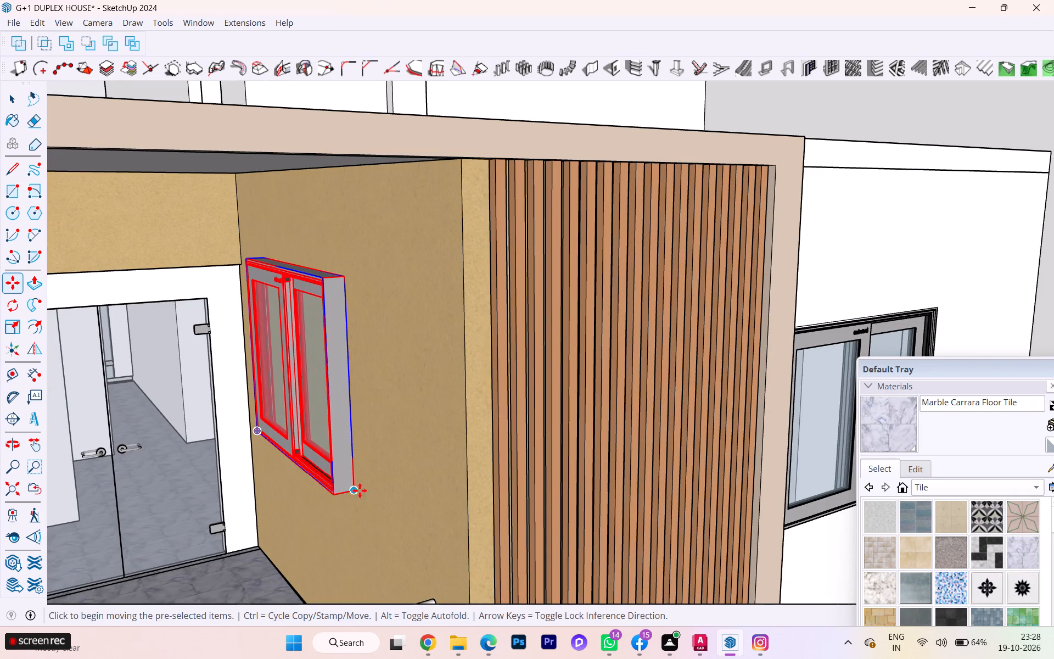
left_click(355, 490)
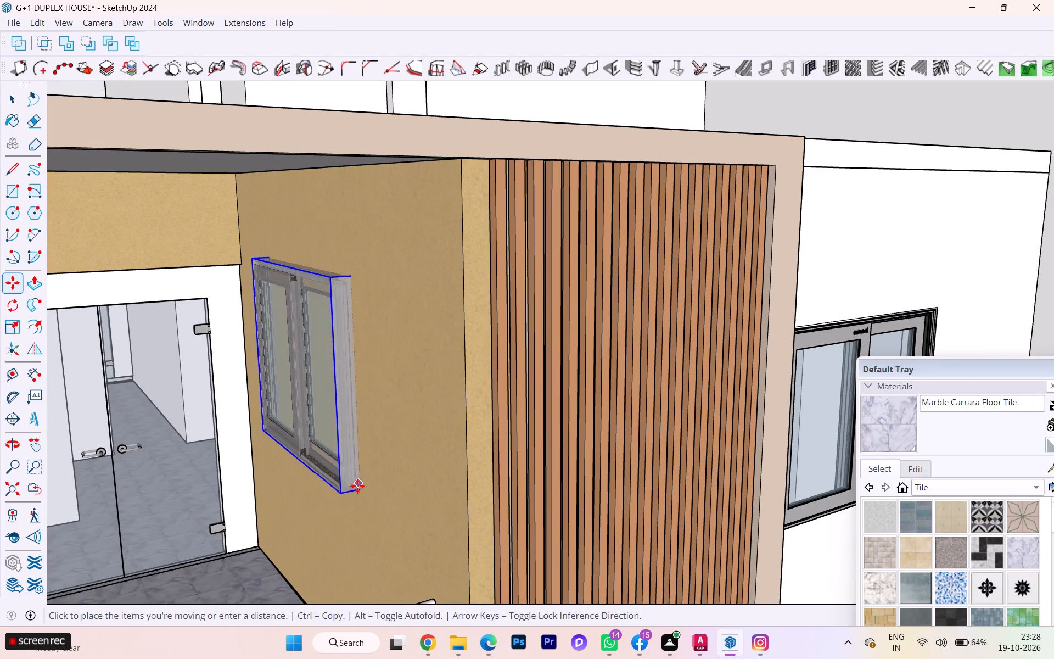
left_click(357, 486)
key("space")
Examine the copied balcony window's placement alongside the first-floor front window and the wooden slat screen.
left_click(794, 528)
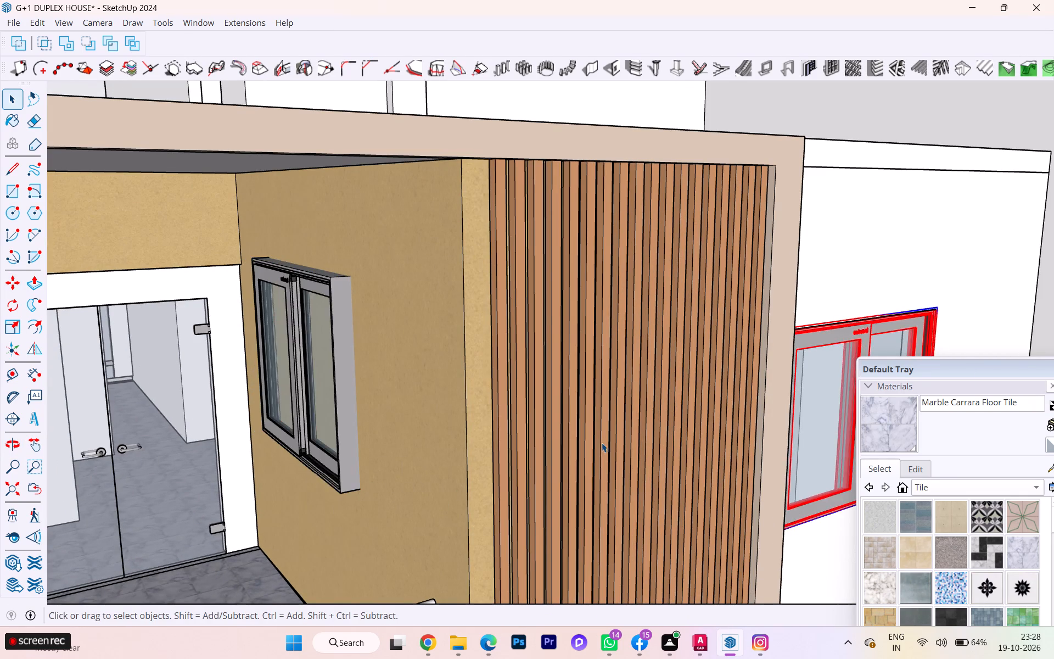
scroll(561, 423, "down", 1)
scroll(561, 422, "up", 1)
scroll(561, 422, "down", 1)
scroll(561, 422, "up", 3)
scroll(541, 401, "down", 1)
scroll(541, 401, "up", 1)
scroll(541, 401, "down", 2)
scroll(540, 400, "up", 3)
scroll(455, 367, "down", 3)
scroll(455, 367, "up", 1)
scroll(455, 367, "down", 2)
scroll(412, 349, "down", 4)
scroll(411, 348, "up", 2)
scroll(411, 348, "down", 3)
scroll(396, 351, "up", 1)
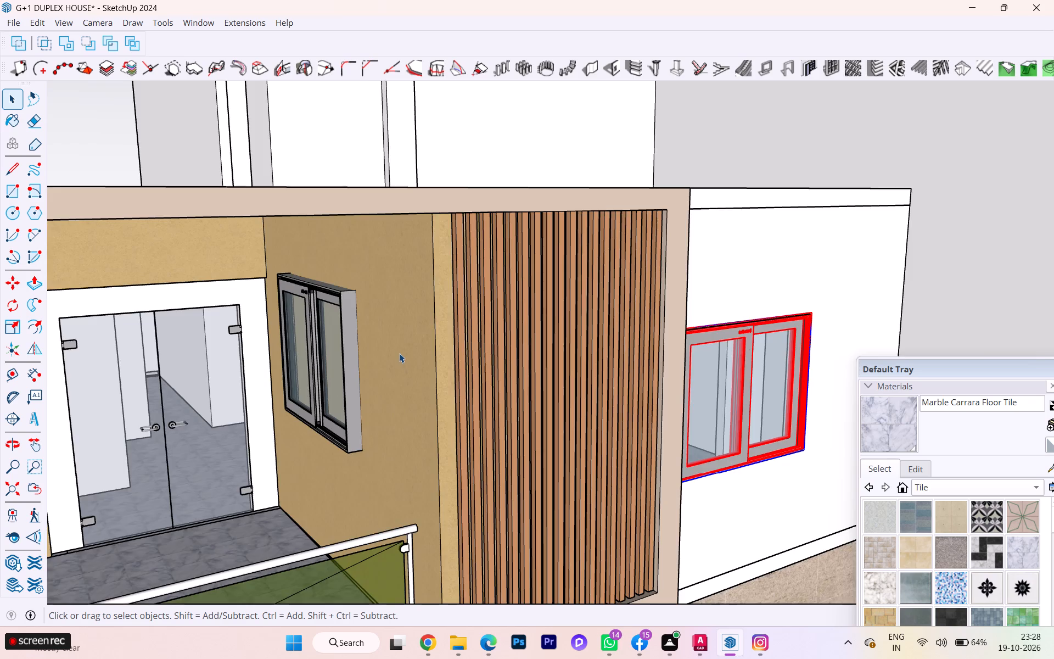
scroll(397, 353, "down", 2)
scroll(397, 353, "up", 2)
scroll(397, 353, "down", 4)
left_click(789, 443)
scroll(510, 417, "down", 1)
middle_click_drag(478, 416, 536, 338)
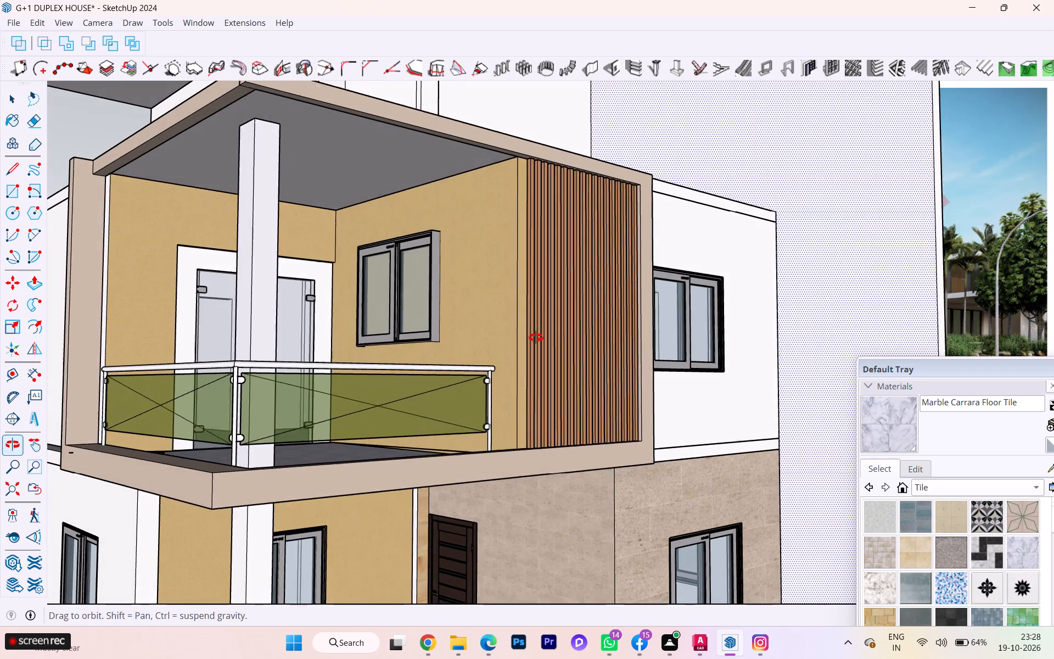
Examine the balcony side-wall window's height and placement on the front elevation against the reference render.
middle_click_drag(536, 338, 532, 340)
scroll(500, 362, "down", 1)
scroll(499, 363, "up", 2)
scroll(458, 390, "down", 7)
scroll(372, 439, "up", 2)
scroll(371, 442, "down", 5)
scroll(333, 457, "up", 1)
scroll(333, 457, "down", 3)
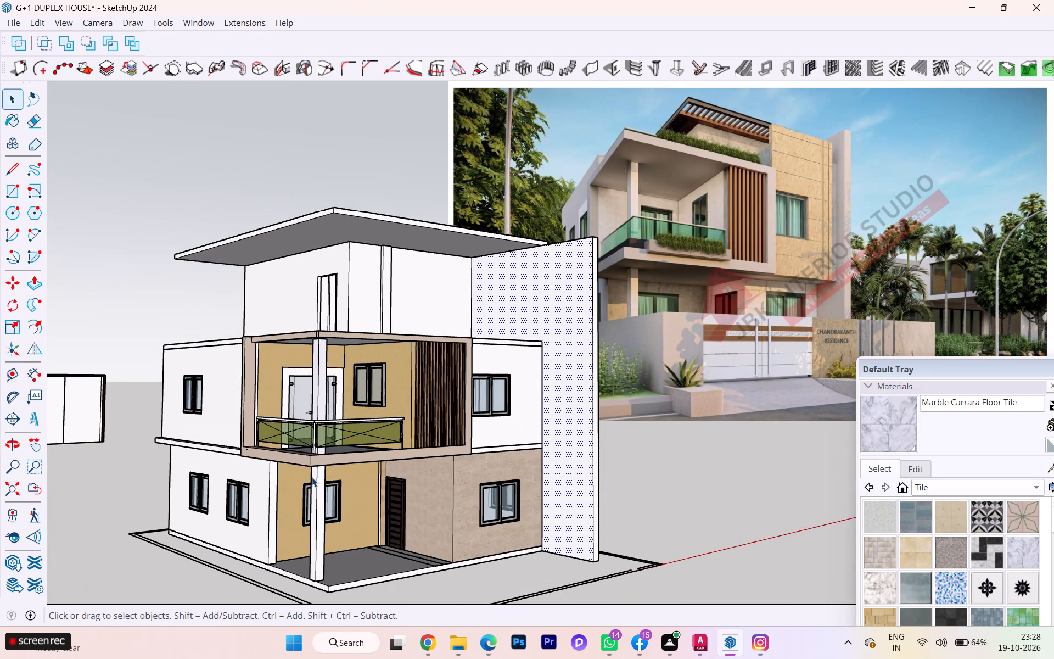
scroll(312, 477, "down", 1)
middle_click_drag(299, 479, 278, 500)
scroll(339, 424, "up", 1)
scroll(339, 424, "down", 1)
scroll(340, 423, "up", 4)
scroll(359, 405, "down", 1)
scroll(359, 405, "up", 6)
scroll(387, 407, "down", 2)
scroll(387, 407, "up", 6)
scroll(411, 427, "down", 5)
scroll(411, 426, "up", 5)
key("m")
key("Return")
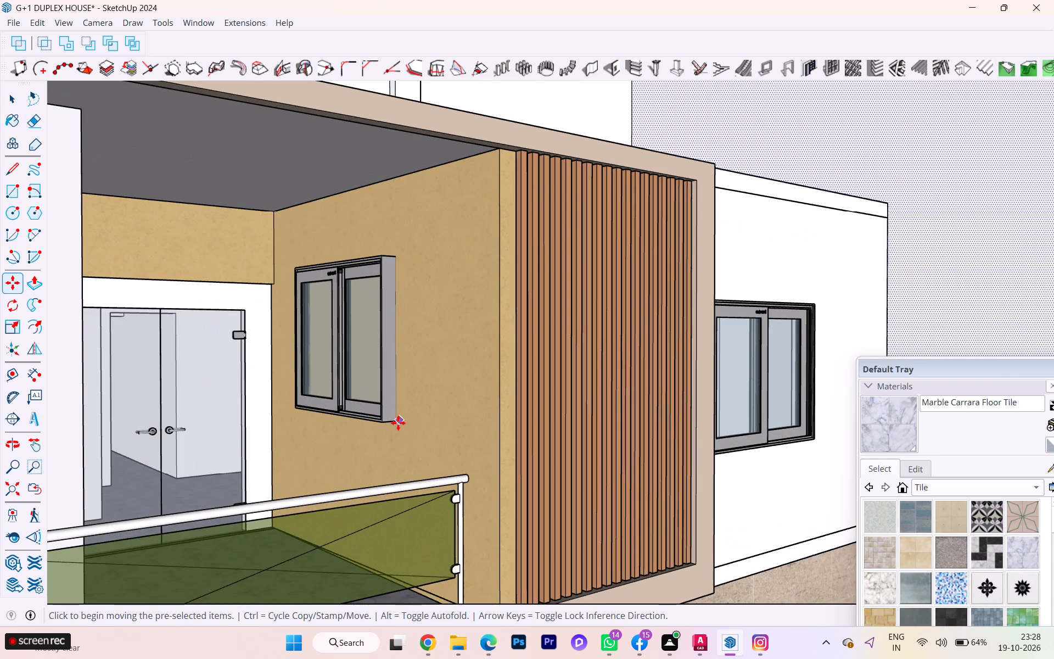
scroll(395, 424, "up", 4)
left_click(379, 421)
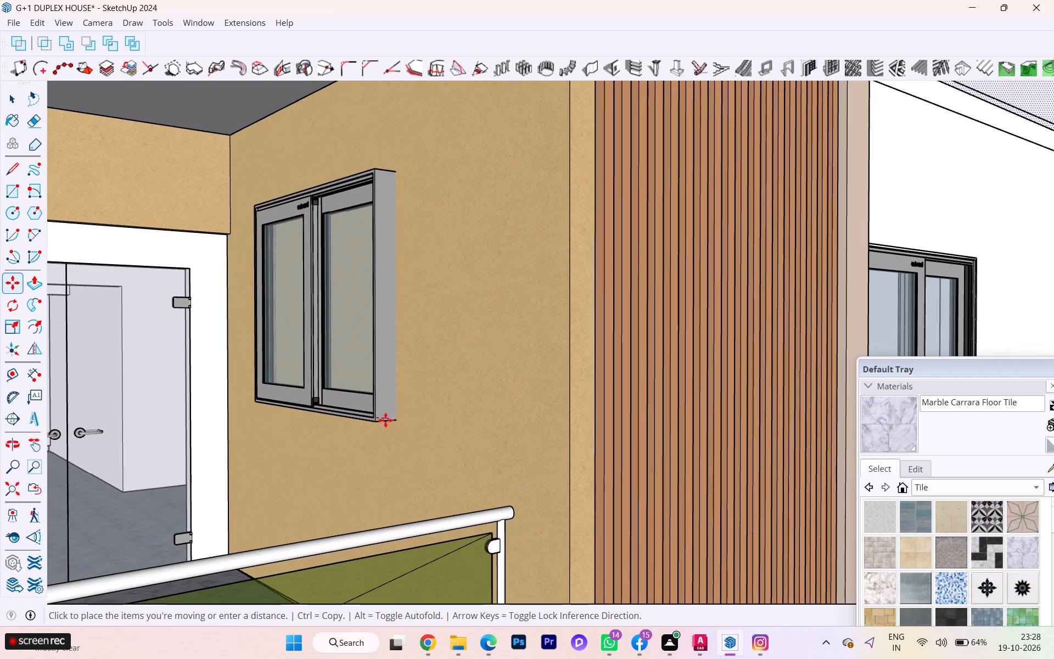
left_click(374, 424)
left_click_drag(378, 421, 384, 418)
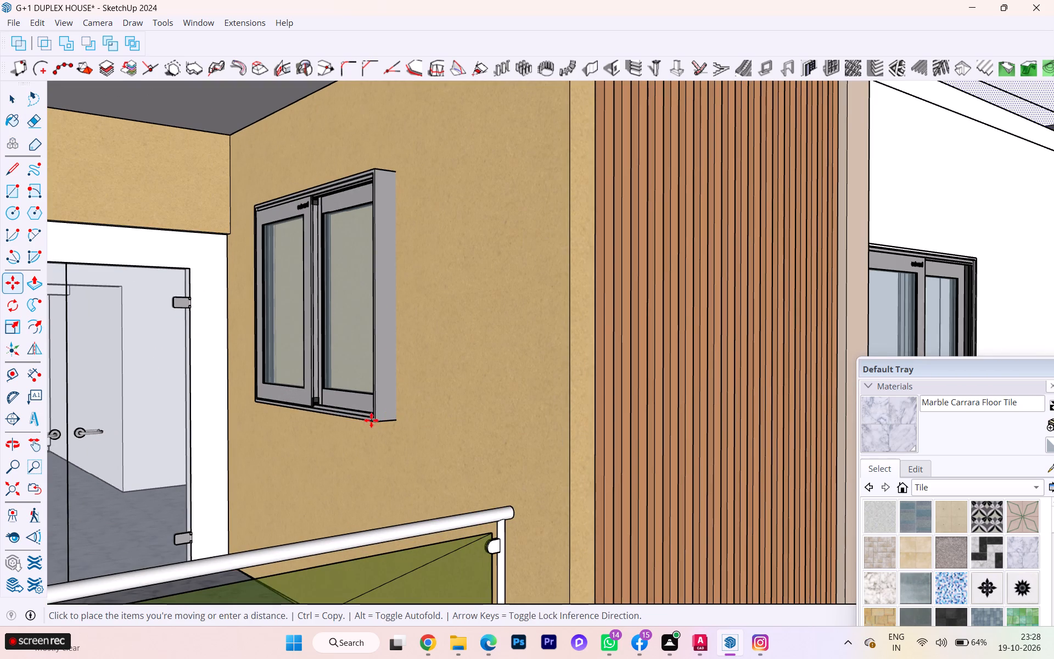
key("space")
Move the balcony side-wall window vertically down the tan wall, locked to the blue axis.
left_click(376, 408)
left_click(375, 418)
key("m")
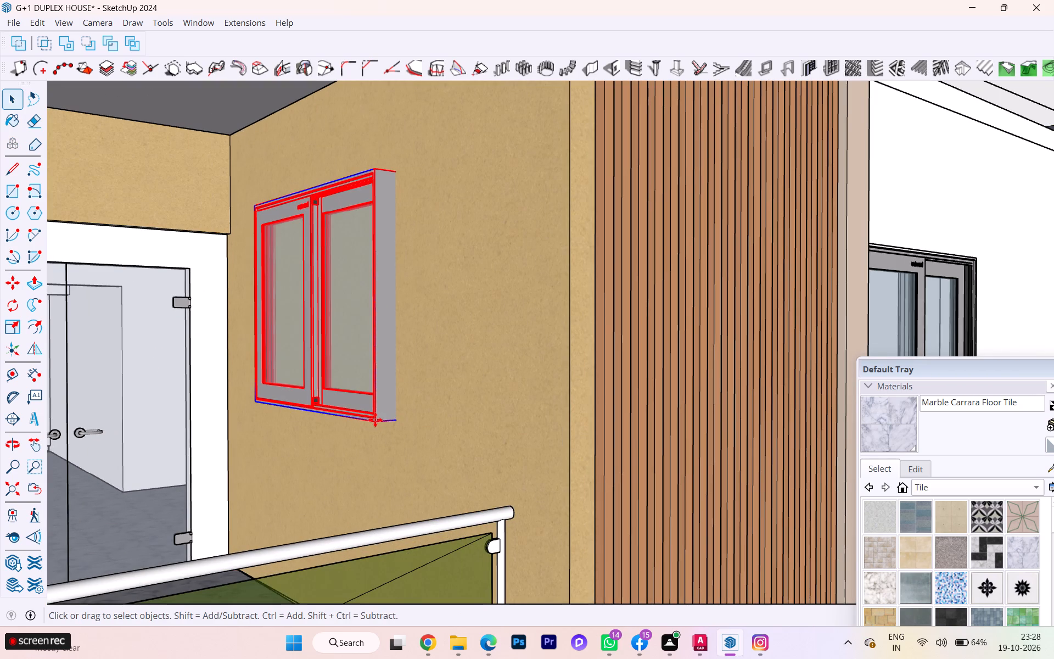
key("Return")
left_click(377, 425)
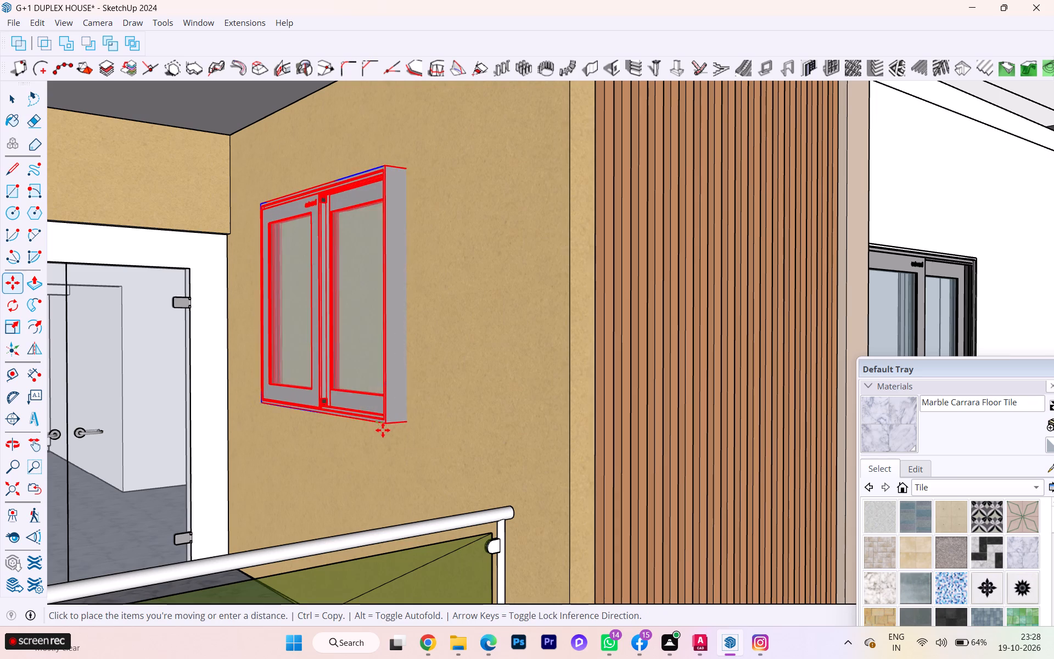
key("Up")
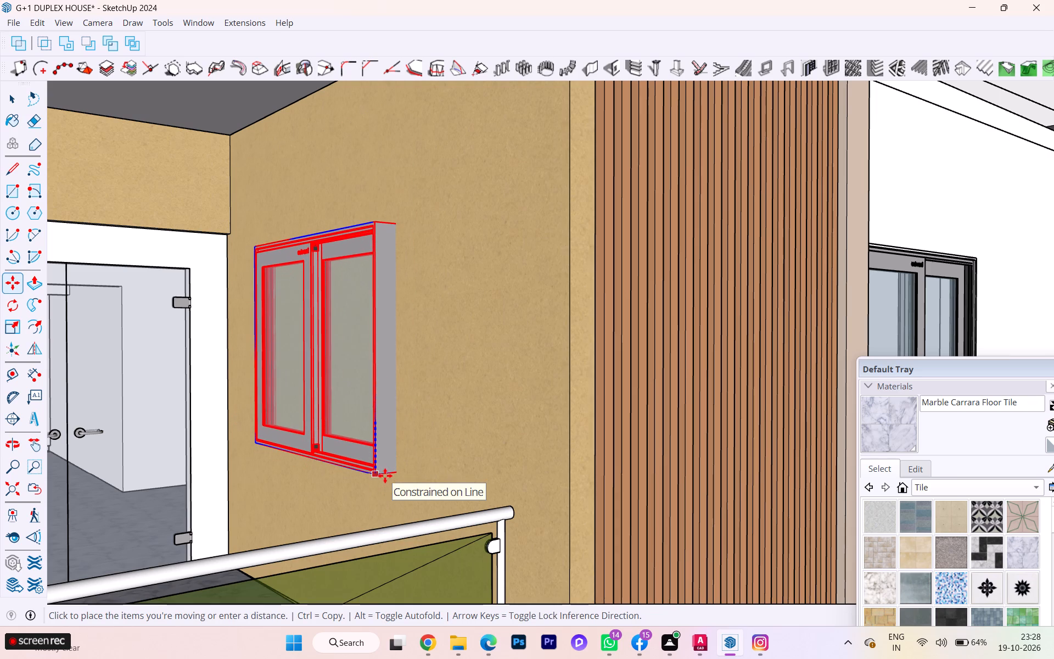
left_click(385, 475)
key("space")
Examine the balcony side-wall window's position relative to the glass door, the slat screen and the reference render.
scroll(386, 414, "down", 3)
scroll(454, 406, "down", 4)
scroll(460, 406, "up", 1)
scroll(499, 414, "down", 2)
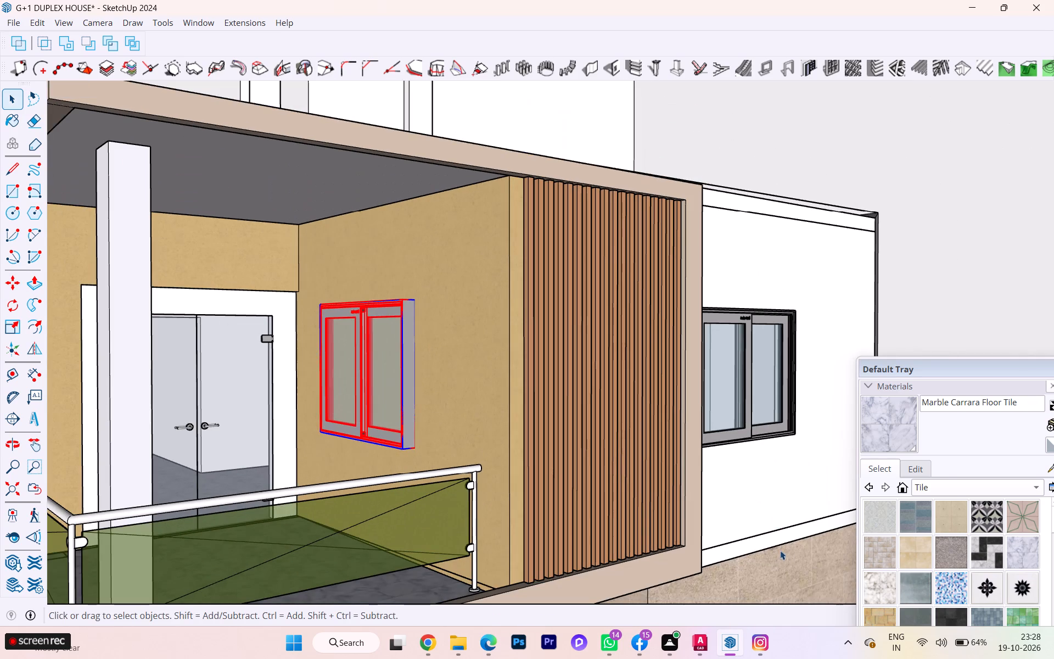
left_click(780, 551)
scroll(578, 439, "down", 1)
scroll(578, 439, "up", 2)
scroll(578, 439, "down", 6)
scroll(541, 438, "up", 1)
scroll(395, 434, "down", 4)
scroll(550, 432, "down", 2)
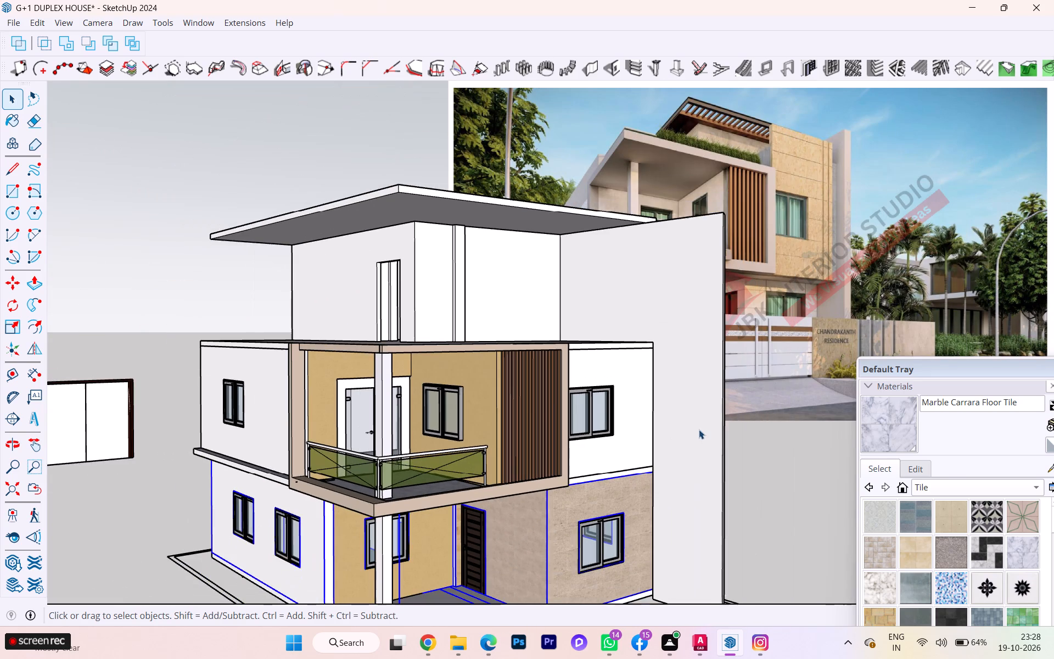
left_click(727, 421)
scroll(638, 422, "down", 1)
middle_click_drag(593, 425, 473, 437)
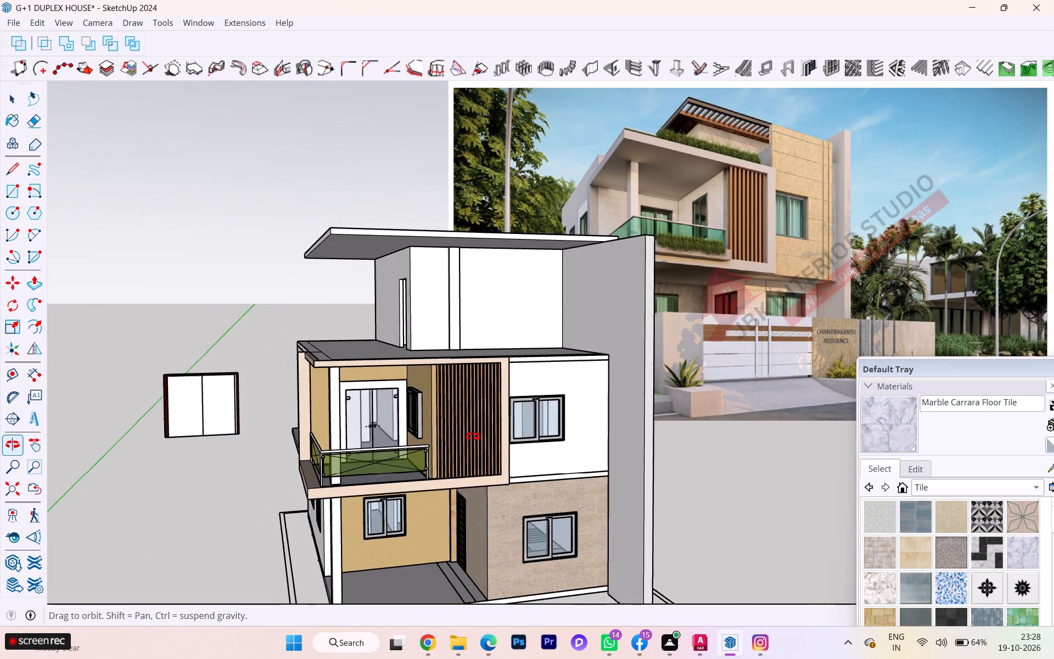
middle_click_drag(473, 437, 473, 437)
scroll(473, 437, "down", 8)
scroll(432, 454, "up", 1)
middle_click_drag(429, 455, 487, 442)
scroll(429, 455, "down", 1)
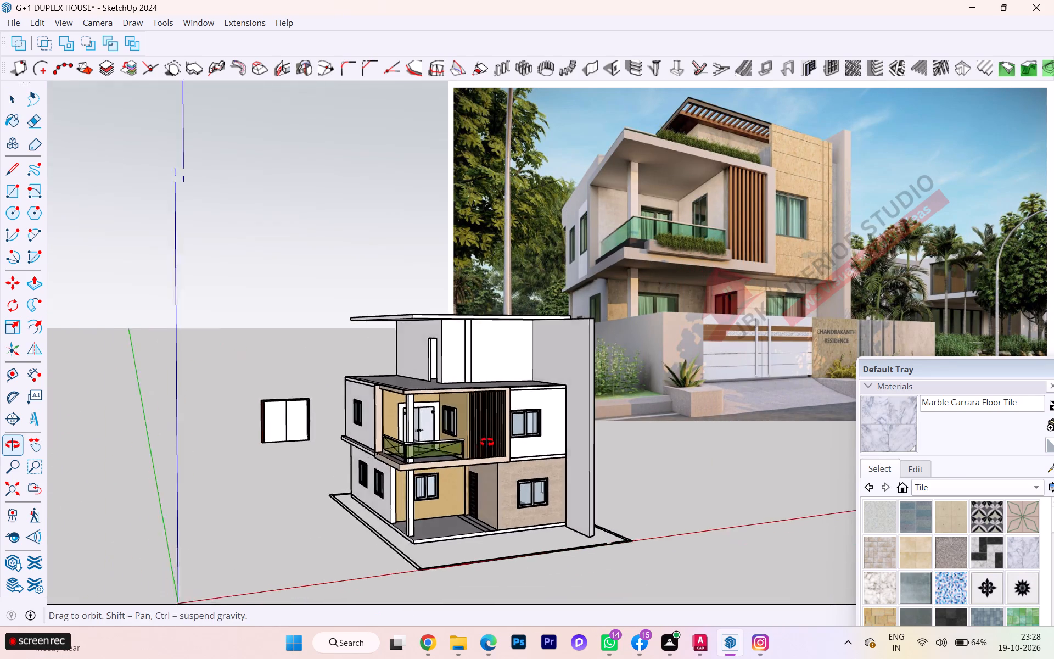
middle_click_drag(487, 442, 528, 433)
scroll(481, 427, "up", 10)
scroll(477, 422, "down", 1)
scroll(477, 422, "up", 15)
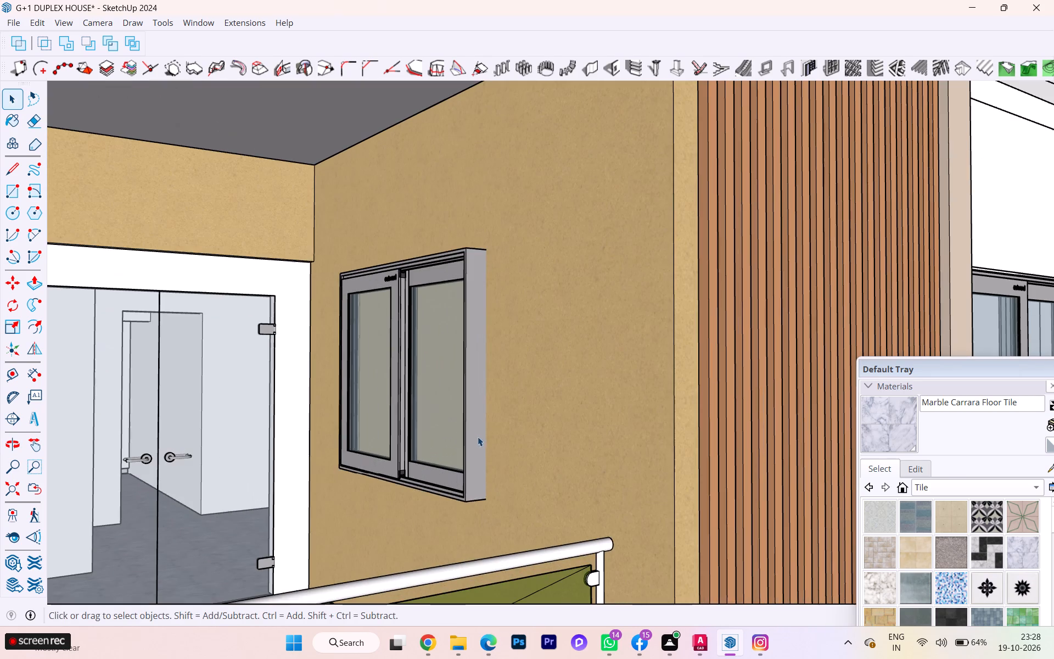
Move the balcony side-wall window slightly back into the tan wall so less of its frame projects.
left_click(480, 442)
key("m")
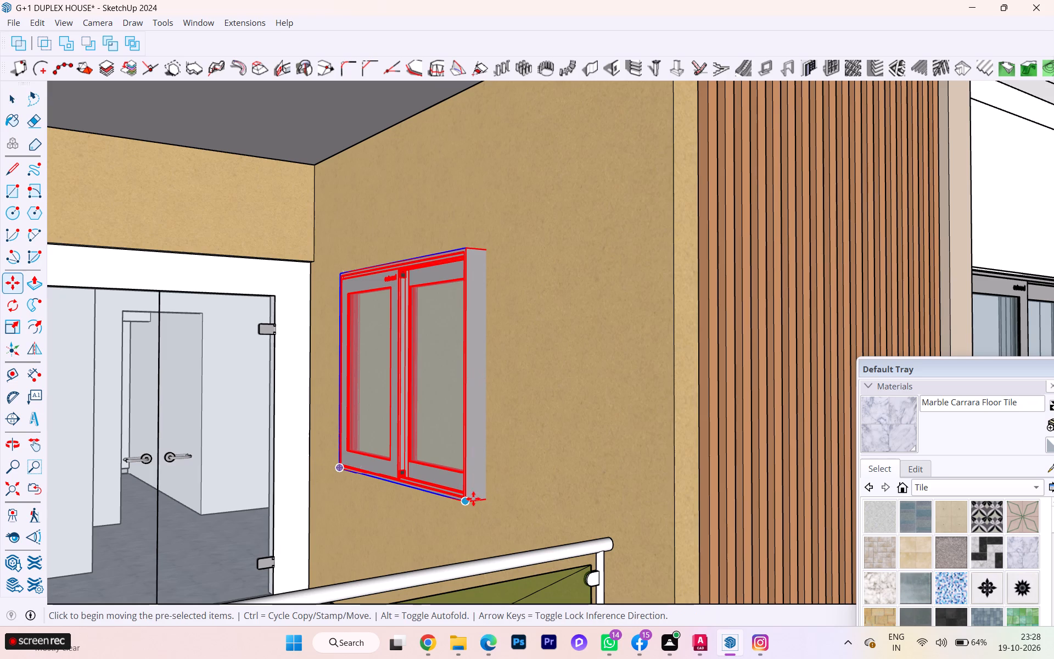
left_click(468, 503)
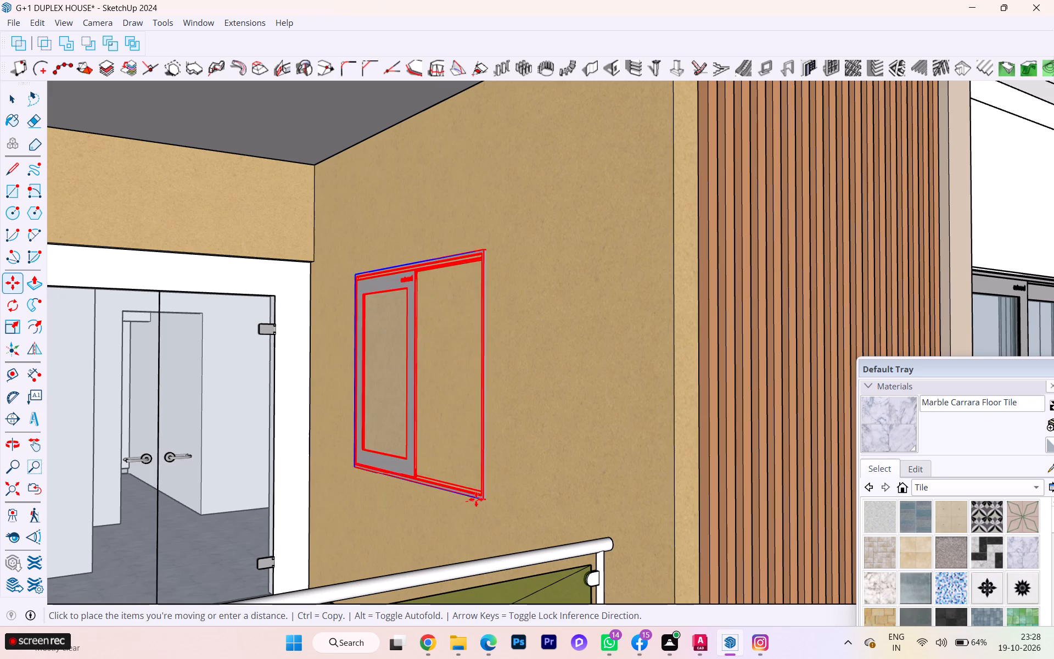
left_click(470, 502)
key("space")
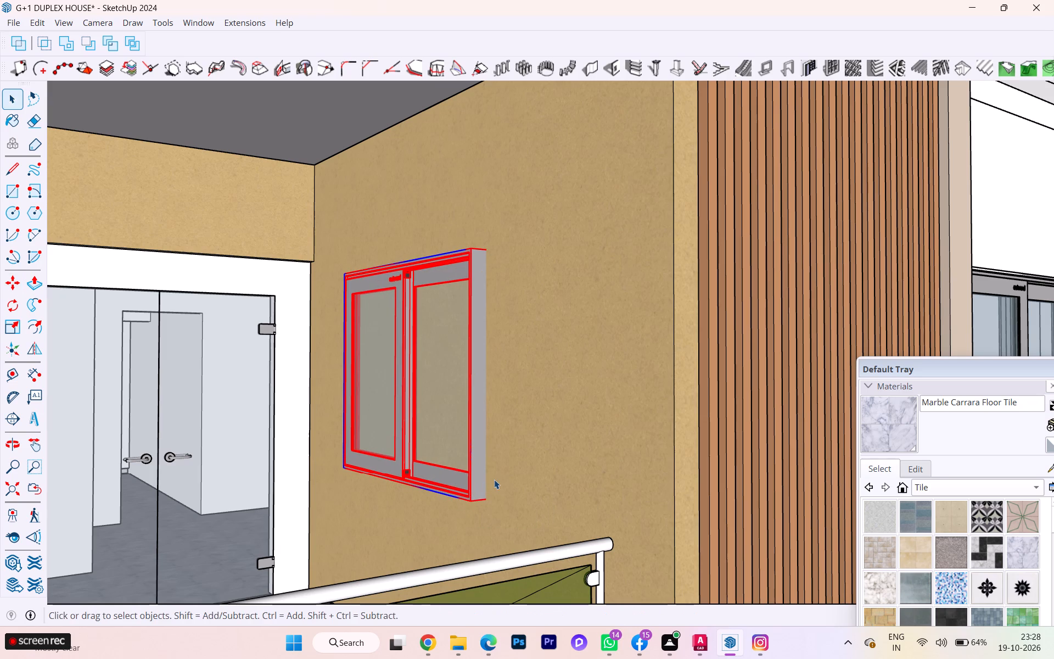
left_click(495, 479)
Delete the spare two-panel object standing on its own beside the house.
scroll(467, 458, "up", 4)
scroll(467, 458, "down", 3)
scroll(467, 458, "up", 1)
scroll(467, 458, "down", 2)
scroll(467, 459, "up", 1)
scroll(467, 459, "down", 9)
scroll(507, 451, "up", 1)
scroll(513, 449, "down", 3)
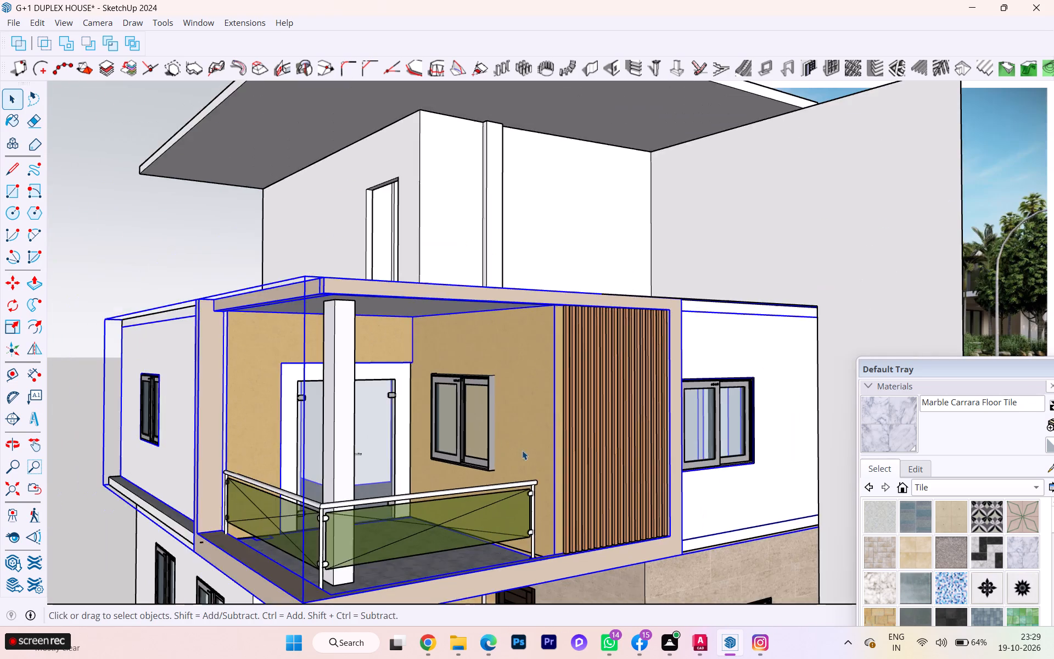
scroll(522, 450, "down", 3)
scroll(655, 448, "down", 3)
scroll(613, 466, "down", 4)
left_click(281, 502)
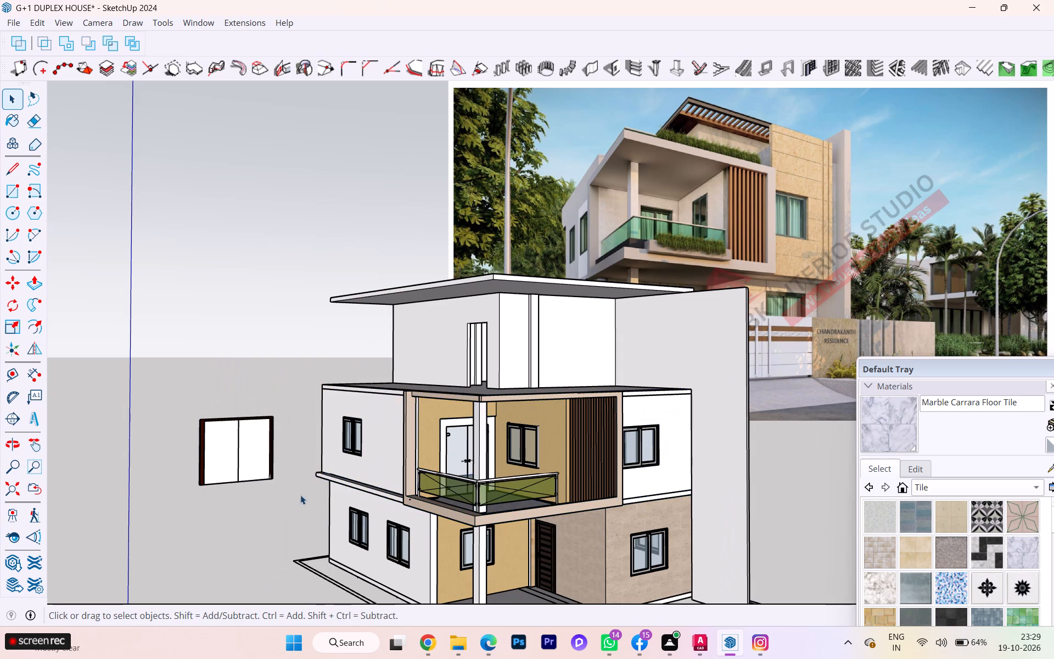
scroll(403, 489, "down", 2)
middle_click_drag(501, 483, 709, 460)
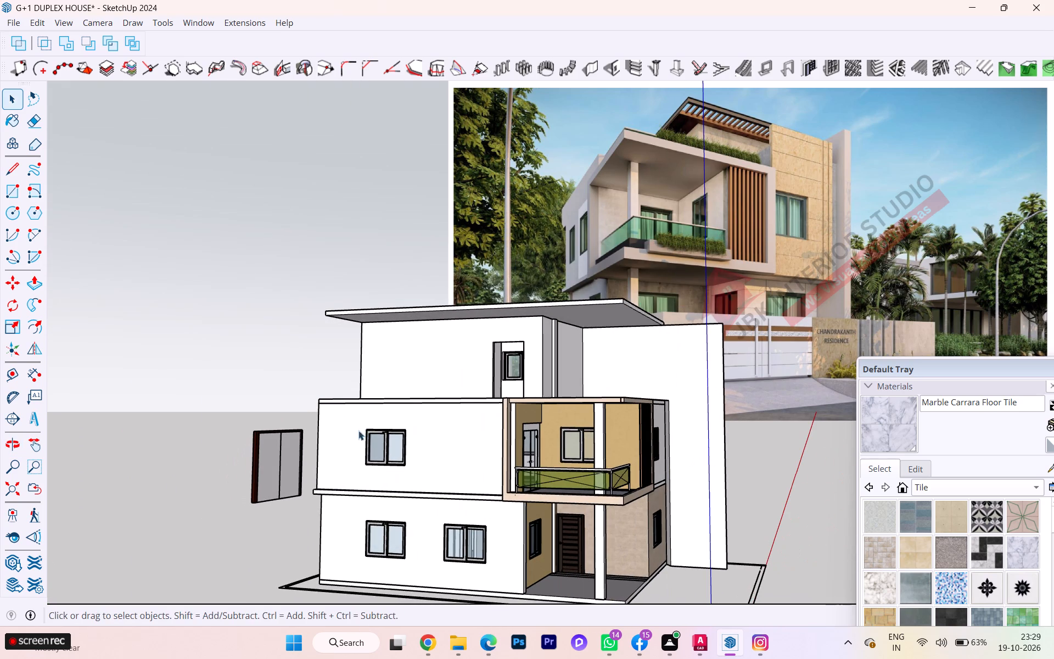
left_click(268, 438)
key("Delete")
Examine the house's roof slab, terrace and side elevations from several angles alongside the reference render.
scroll(377, 429, "down", 1)
scroll(377, 430, "up", 2)
scroll(378, 430, "down", 1)
scroll(382, 434, "up", 2)
scroll(397, 422, "down", 2)
scroll(400, 422, "up", 1)
scroll(400, 422, "down", 1)
scroll(487, 453, "down", 1)
middle_click_drag(494, 457, 122, 490)
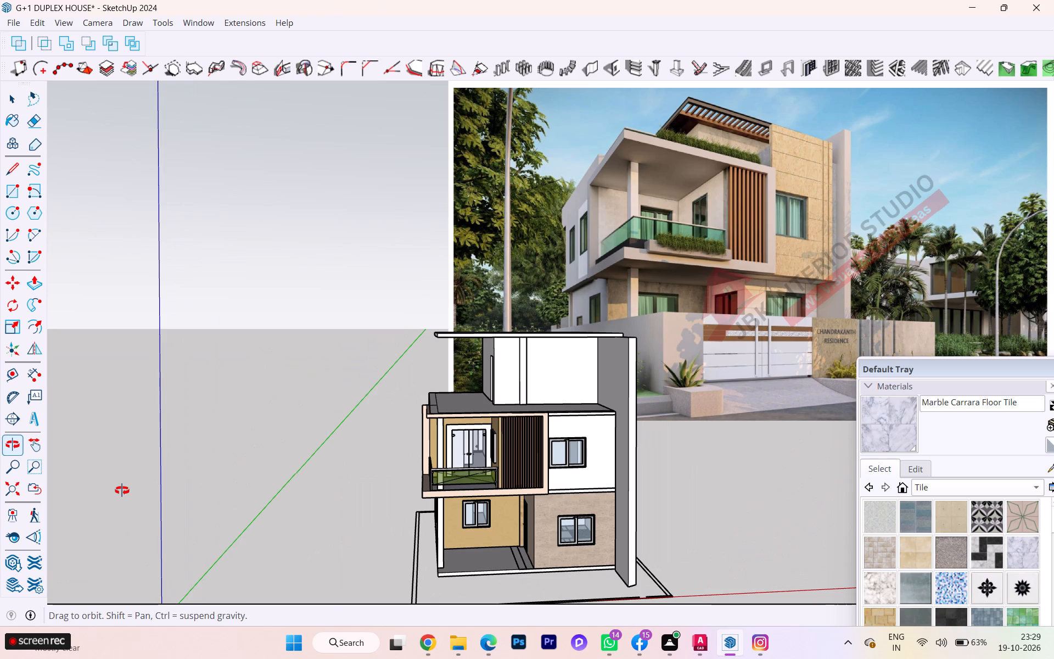
middle_click_drag(122, 490, 130, 488)
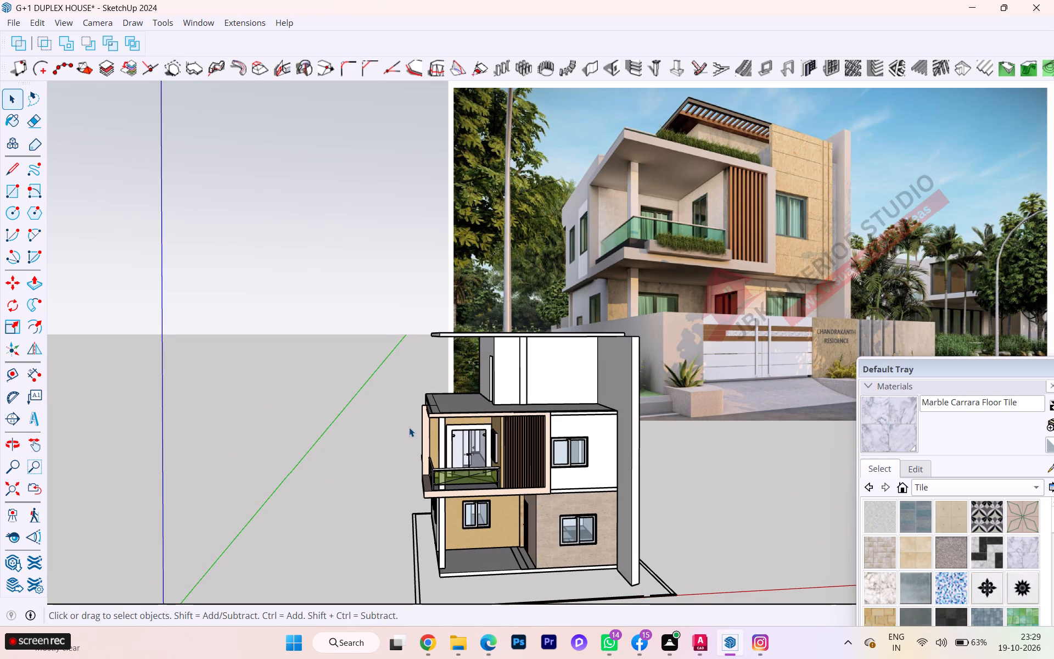
scroll(411, 428, "down", 2)
middle_click_drag(405, 440, 391, 550)
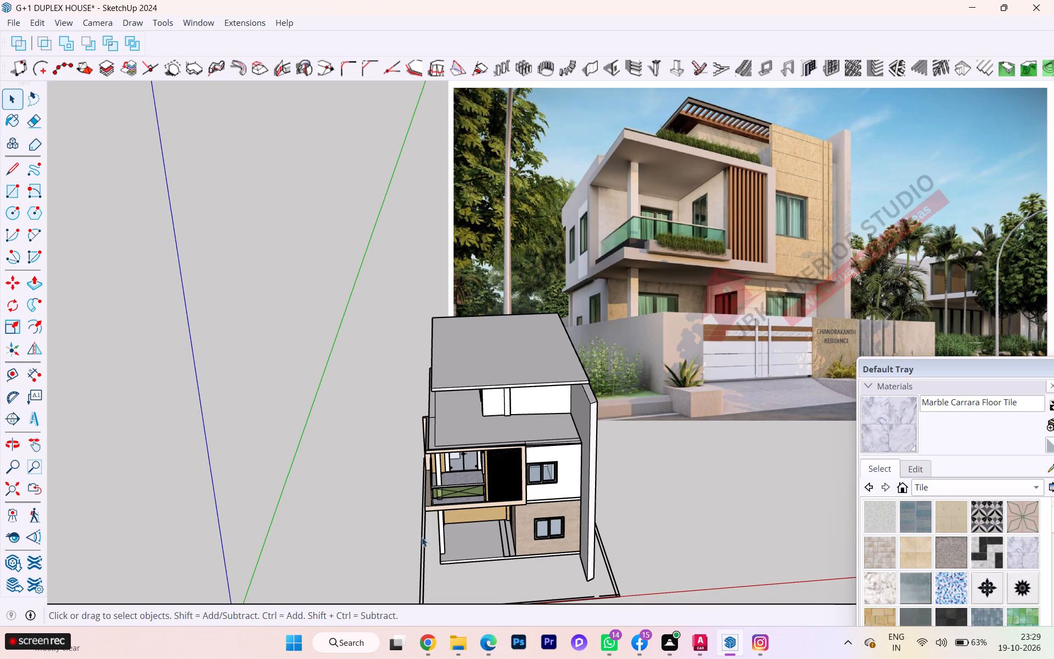
middle_click_drag(414, 539, 437, 523)
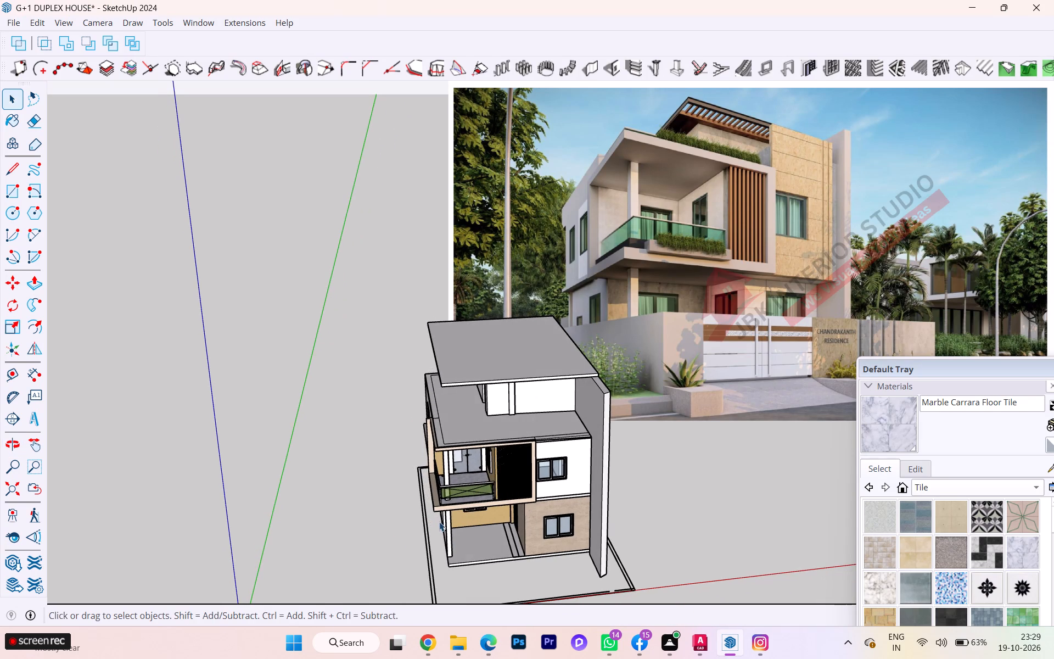
scroll(439, 522, "down", 1)
middle_click_drag(452, 524, 618, 517)
scroll(569, 506, "up", 1)
scroll(568, 506, "down", 1)
scroll(568, 506, "up", 2)
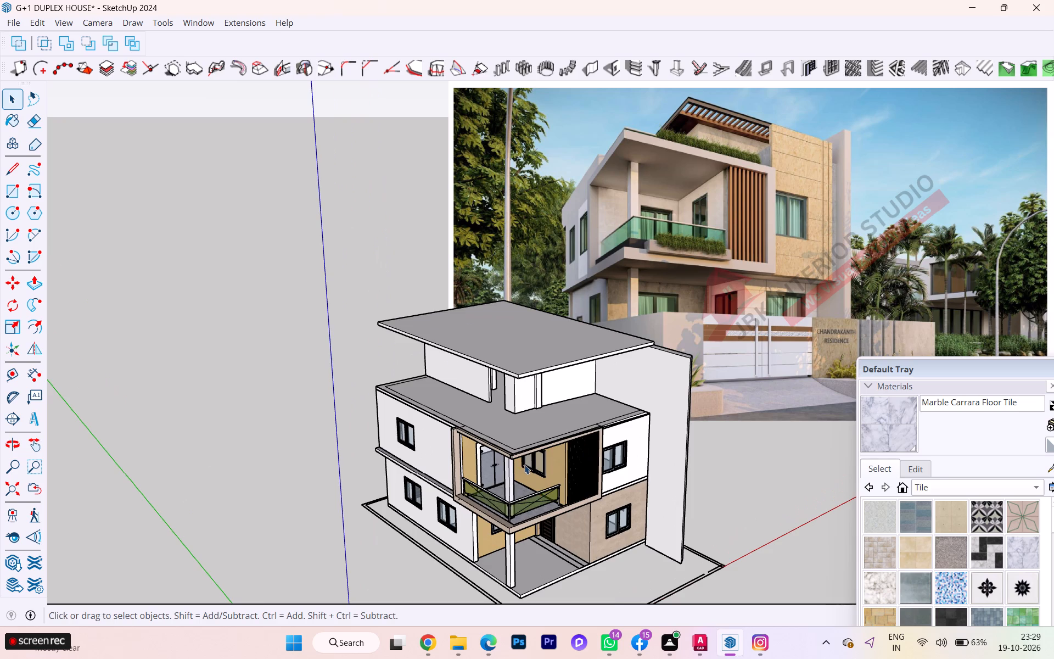
scroll(474, 442, "down", 1)
middle_click_drag(479, 440, 699, 449)
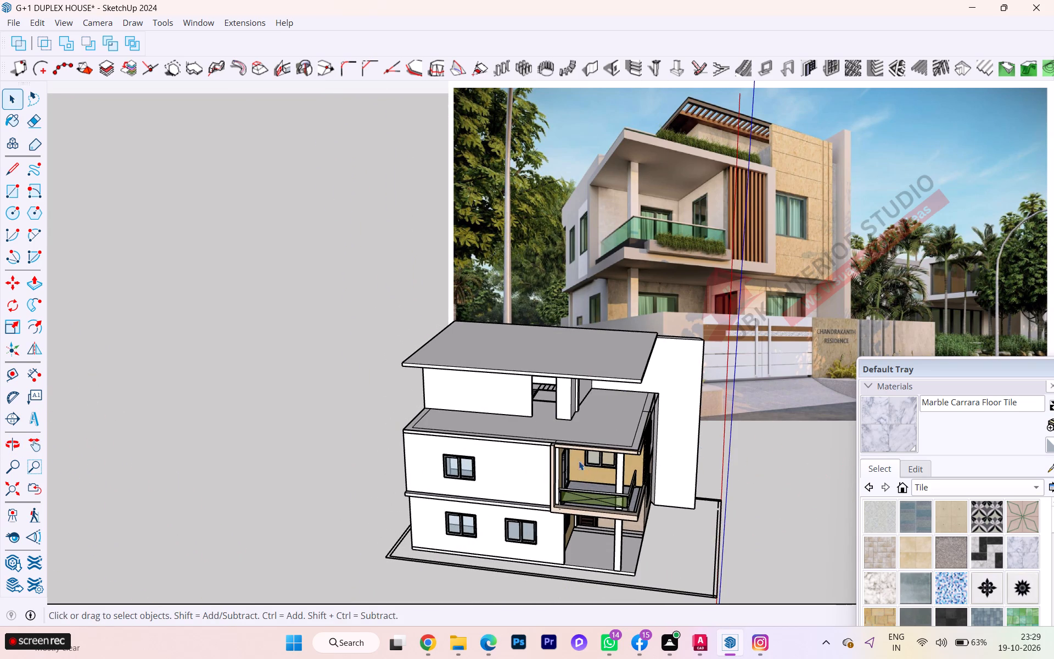
scroll(506, 453, "down", 1)
middle_click_drag(508, 453, 611, 457)
scroll(548, 451, "up", 8)
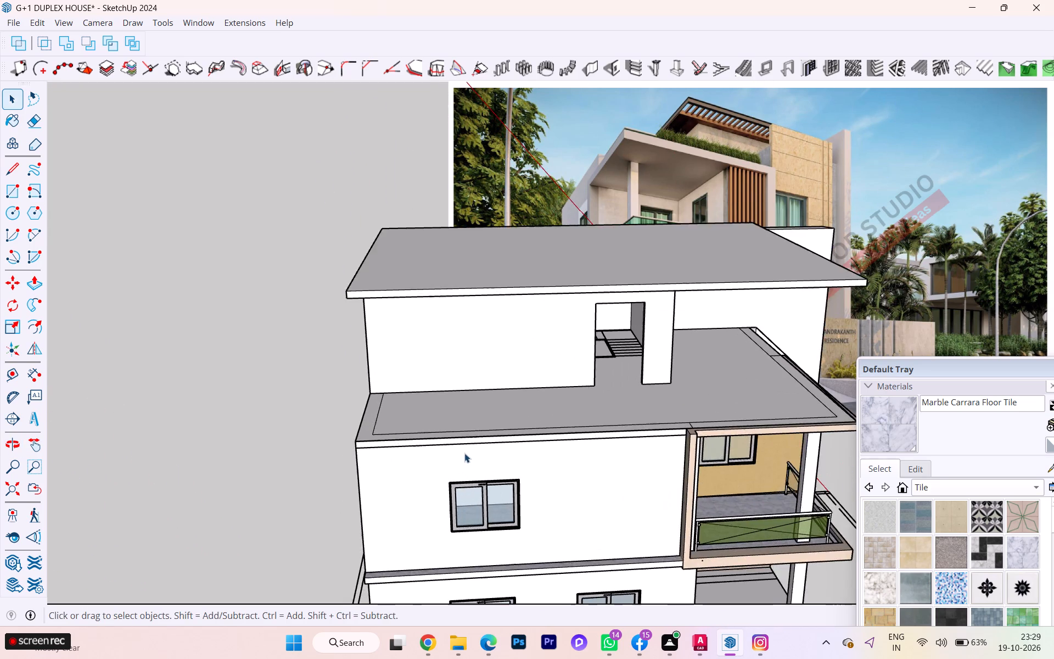
scroll(446, 456, "down", 1)
middle_click_drag(444, 454, 568, 456)
scroll(490, 444, "up", 2)
scroll(485, 444, "down", 1)
middle_click_drag(484, 444, 593, 437)
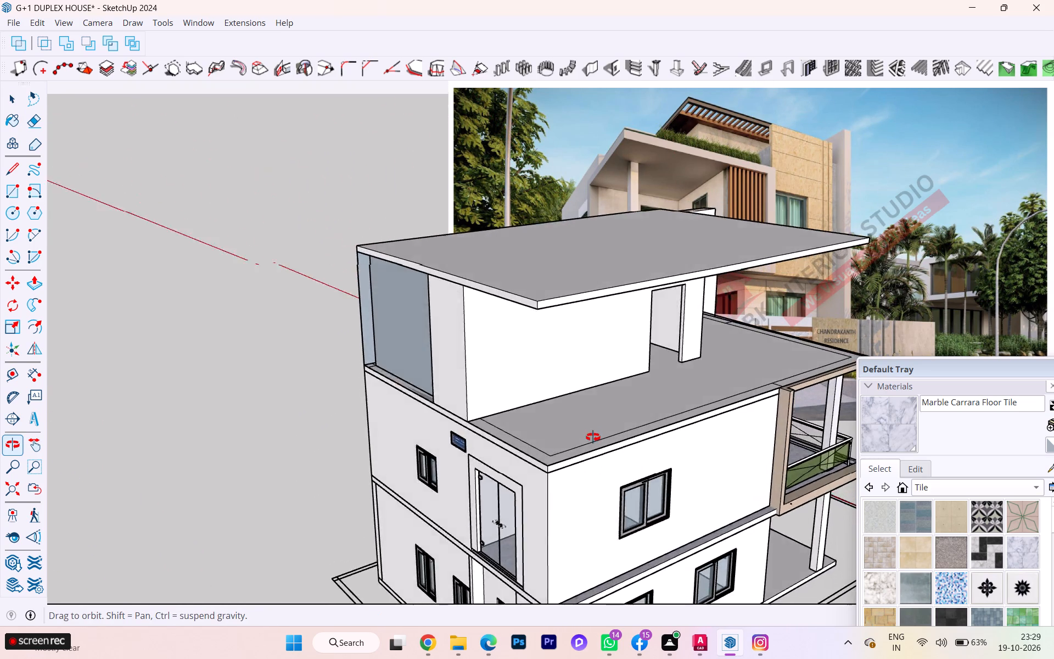
Draw a rectangle over the open bay in the top floor's rear wall, from the slab corner to the adjoining wall's base.
middle_click_drag(593, 437, 699, 427)
middle_click_drag(485, 428, 590, 379)
middle_click_drag(485, 259, 468, 200)
scroll(468, 200, "up", 1)
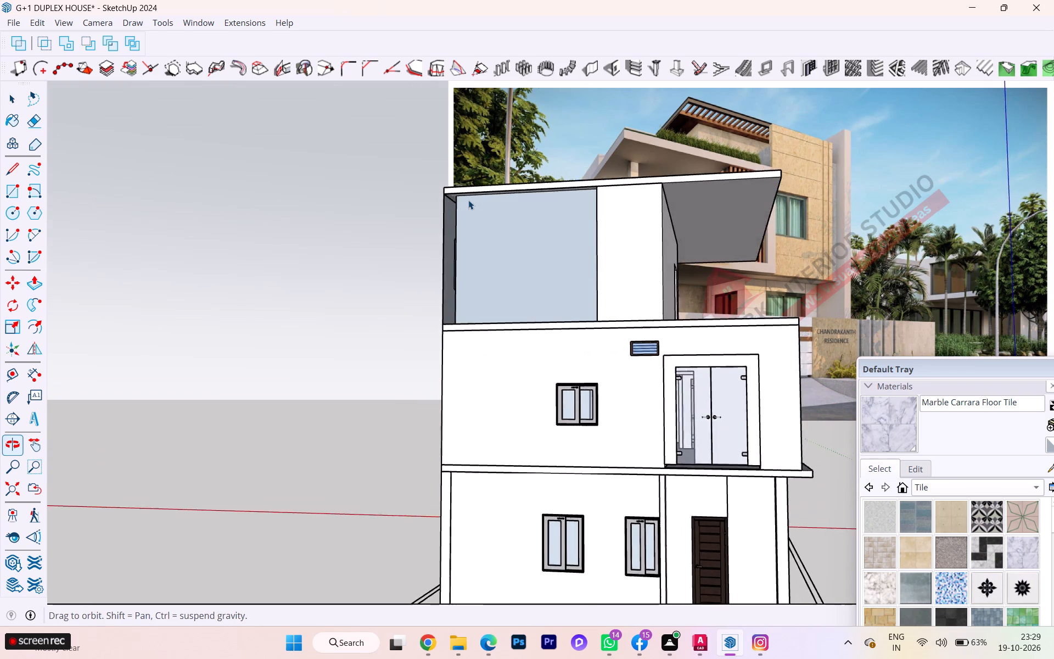
scroll(468, 200, "up", 3)
key("r")
scroll(456, 199, "up", 1)
scroll(456, 199, "down", 1)
scroll(455, 198, "up", 1)
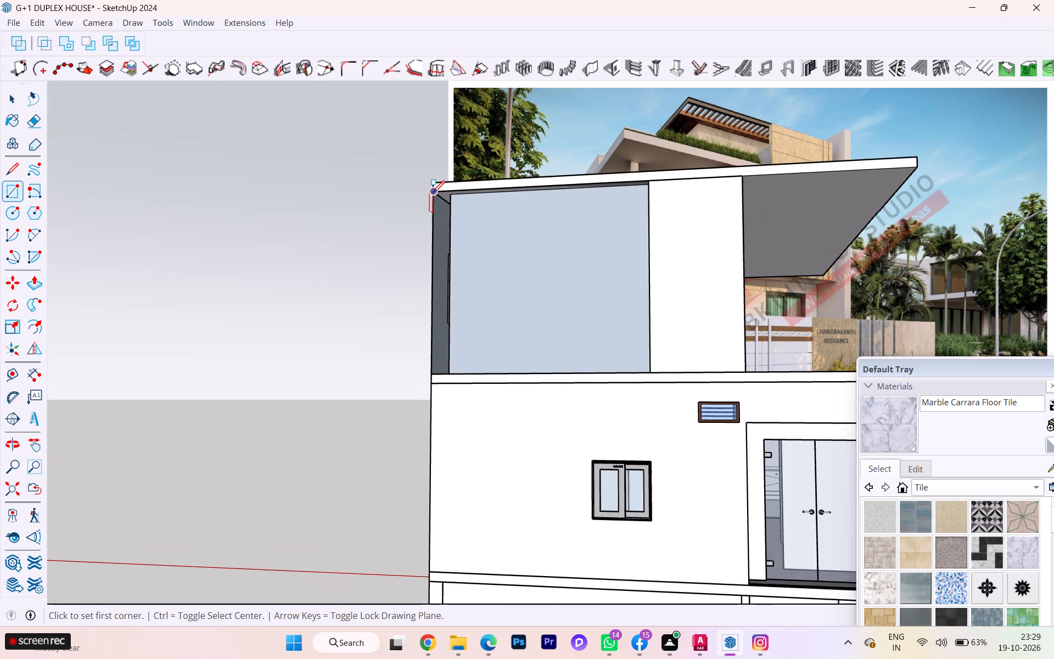
left_click(433, 193)
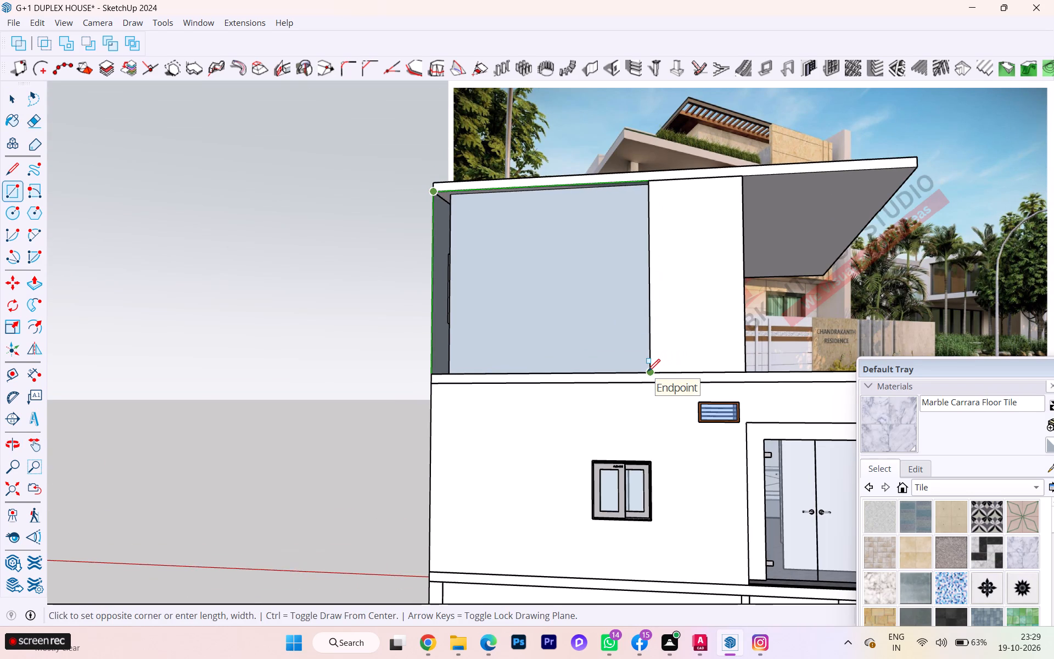
key("Left")
left_click(648, 371)
key("space")
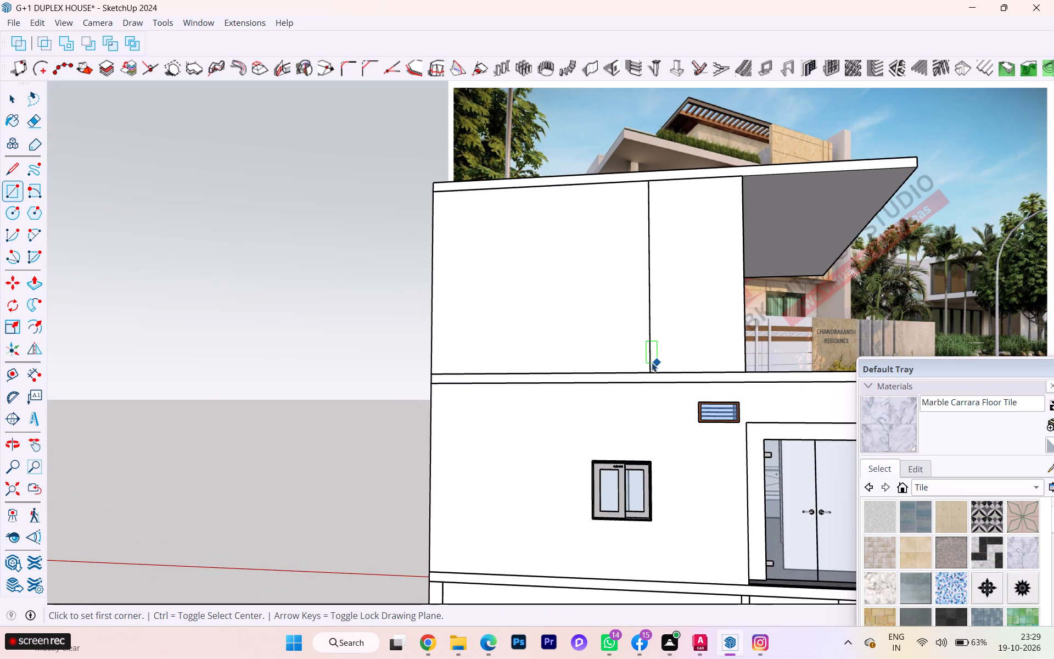
left_click(363, 373)
Examine the top-floor room's walls from the two-window elevation and from the terrace side.
middle_click_drag(526, 365, 870, 363)
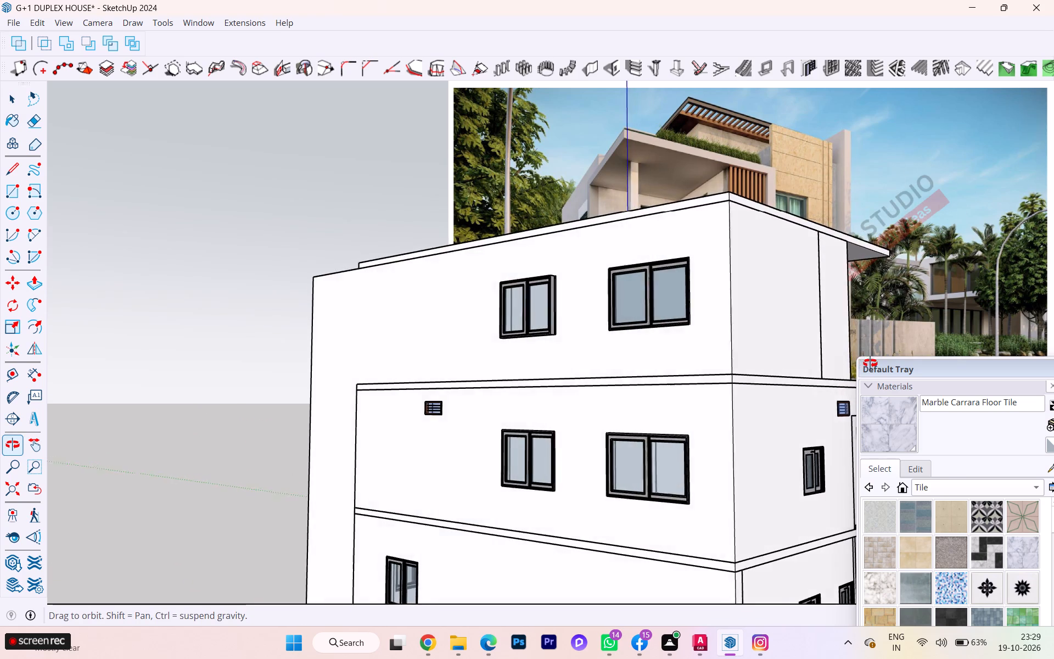
middle_click_drag(870, 363, 435, 408)
scroll(809, 376, "down", 1)
middle_click_drag(815, 377, 537, 377)
scroll(490, 368, "down", 2)
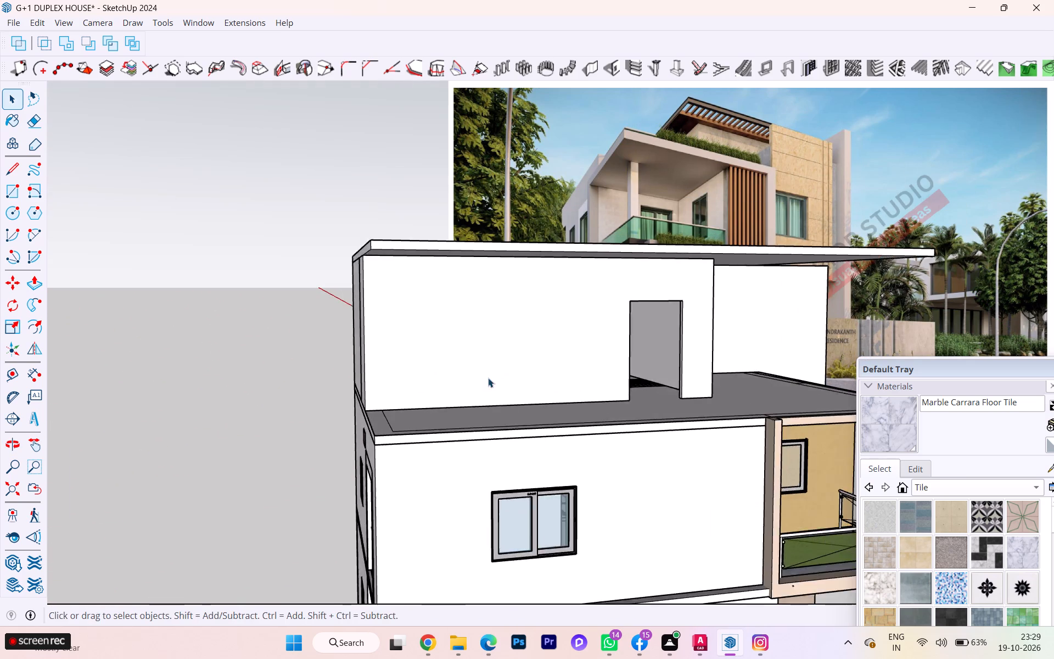
scroll(488, 378, "down", 2)
scroll(499, 407, "up", 1)
scroll(503, 411, "down", 1)
Push the roof slab's terrace-side edge back until it is flush with the top-floor room's doorway wall.
middle_click_drag(529, 432, 461, 606)
scroll(699, 449, "down", 1)
middle_click_drag(699, 449, 683, 458)
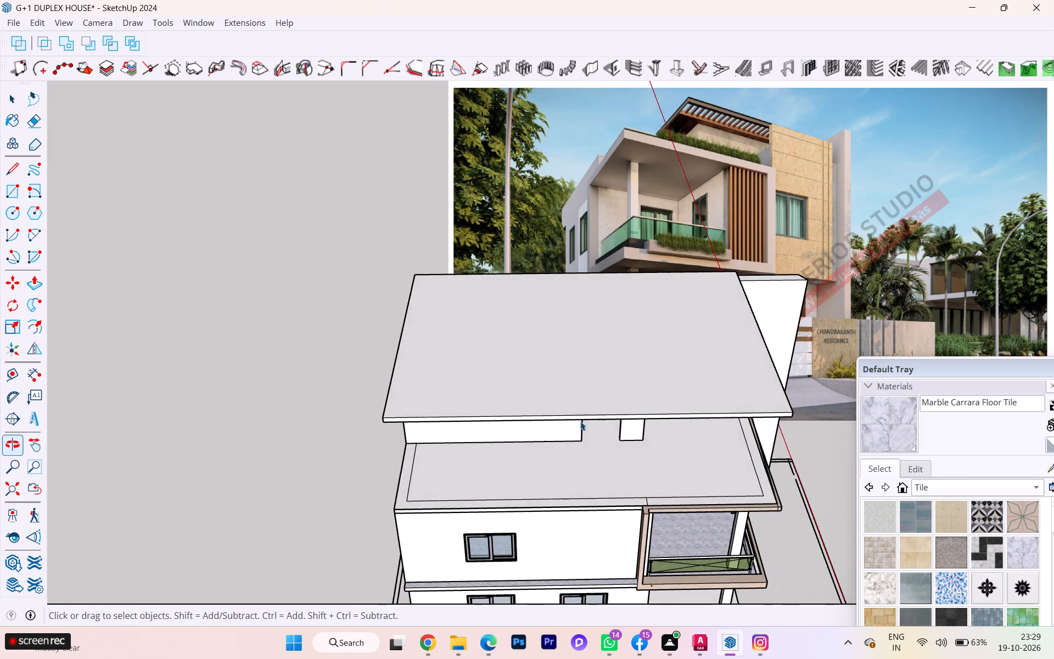
scroll(572, 421, "up", 3)
middle_click_drag(571, 415, 555, 331)
scroll(555, 331, "up", 4)
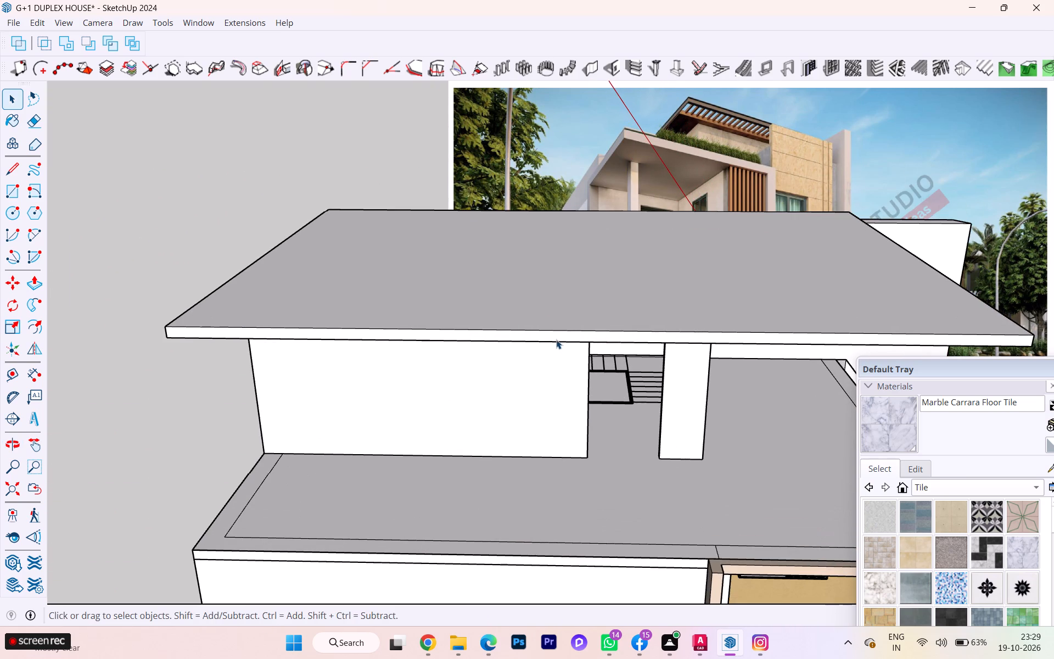
left_click(556, 336)
left_click(556, 336)
left_click(548, 338)
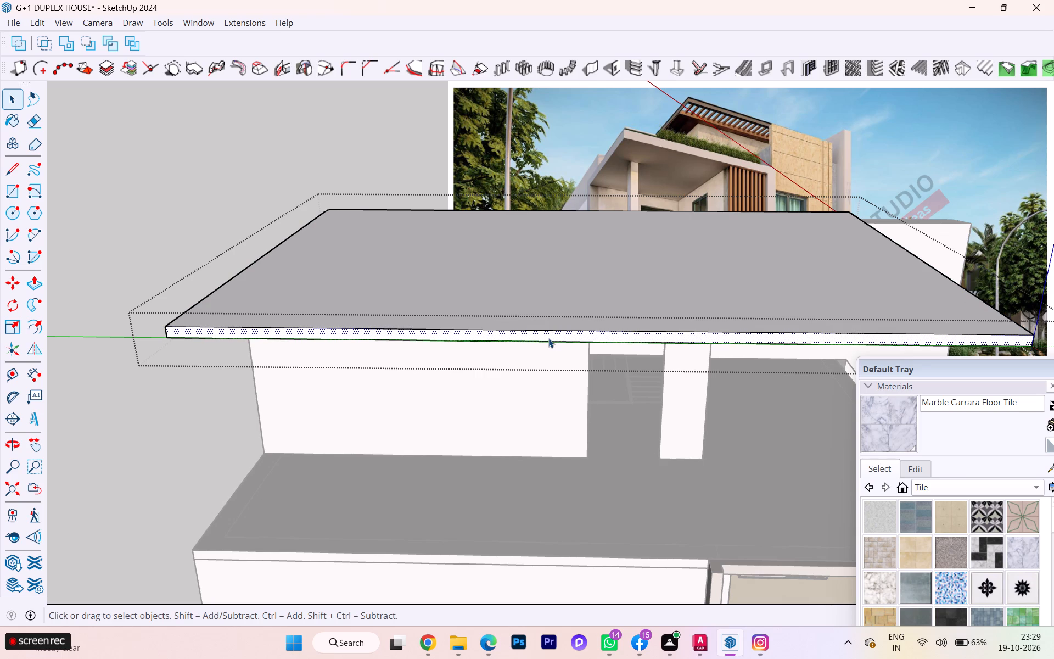
key("p")
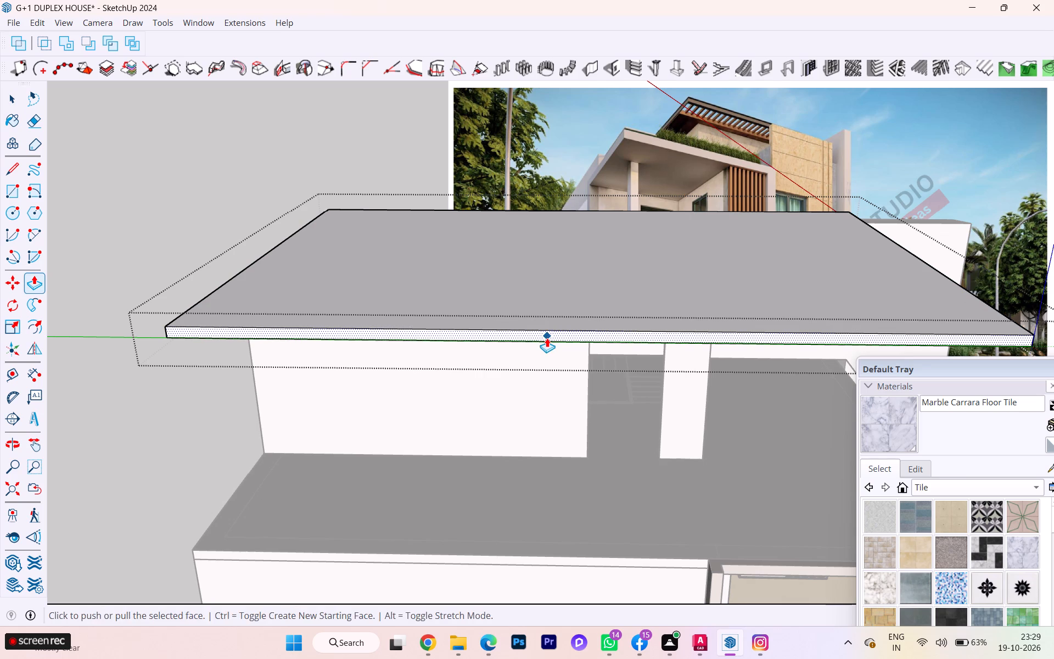
left_click(546, 338)
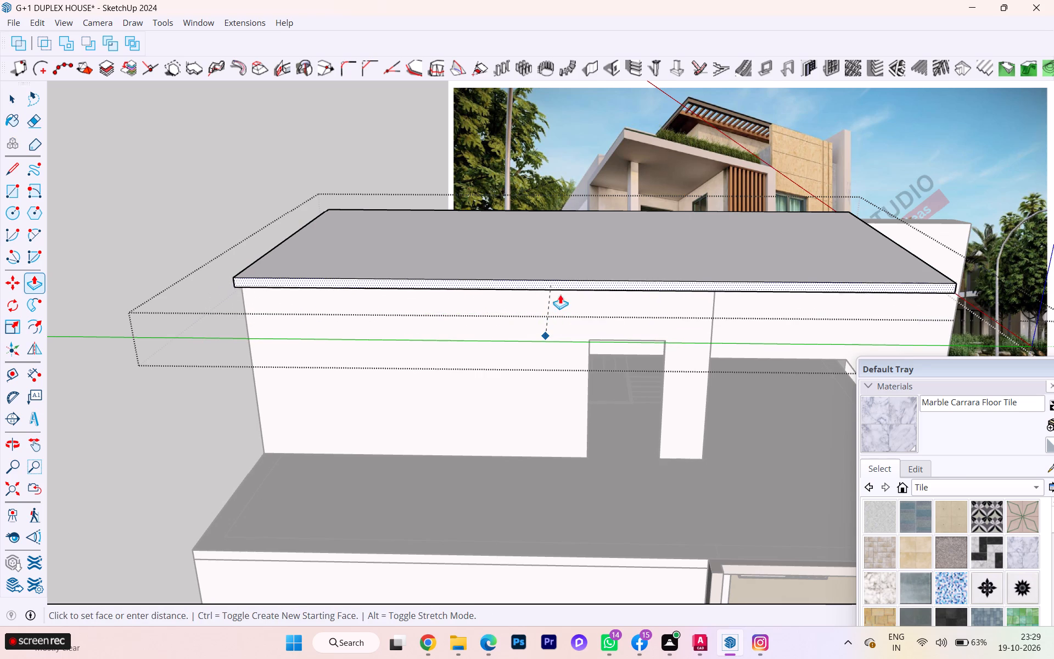
left_click(582, 370)
Push the roof slab's front edge inward to shorten its overhang beyond the top-floor room, and leave the slab group.
middle_click_drag(475, 364, 172, 436)
scroll(471, 395, "down", 1)
middle_click_drag(471, 395, 395, 378)
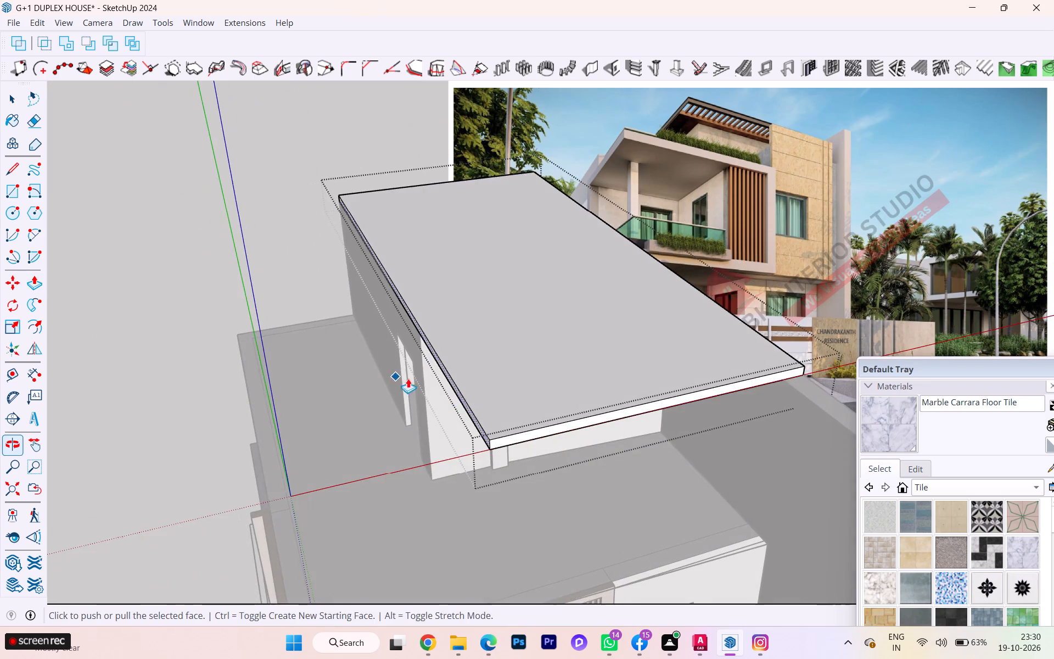
middle_click_drag(568, 407, 530, 350)
scroll(535, 336, "up", 3)
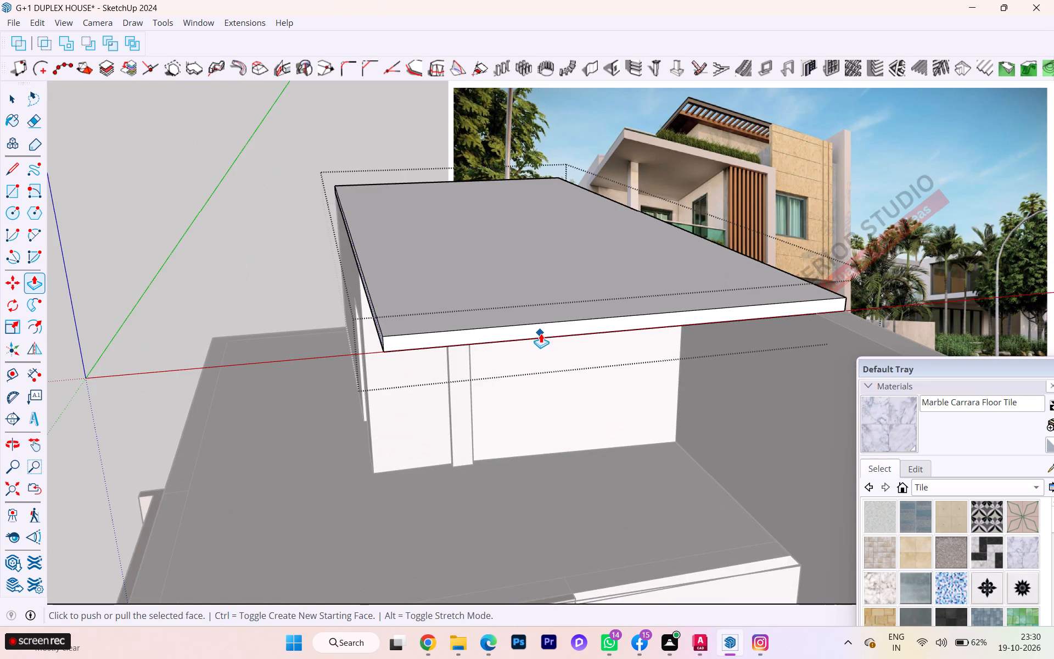
key("space")
left_click(539, 329)
key("p")
left_click(556, 312)
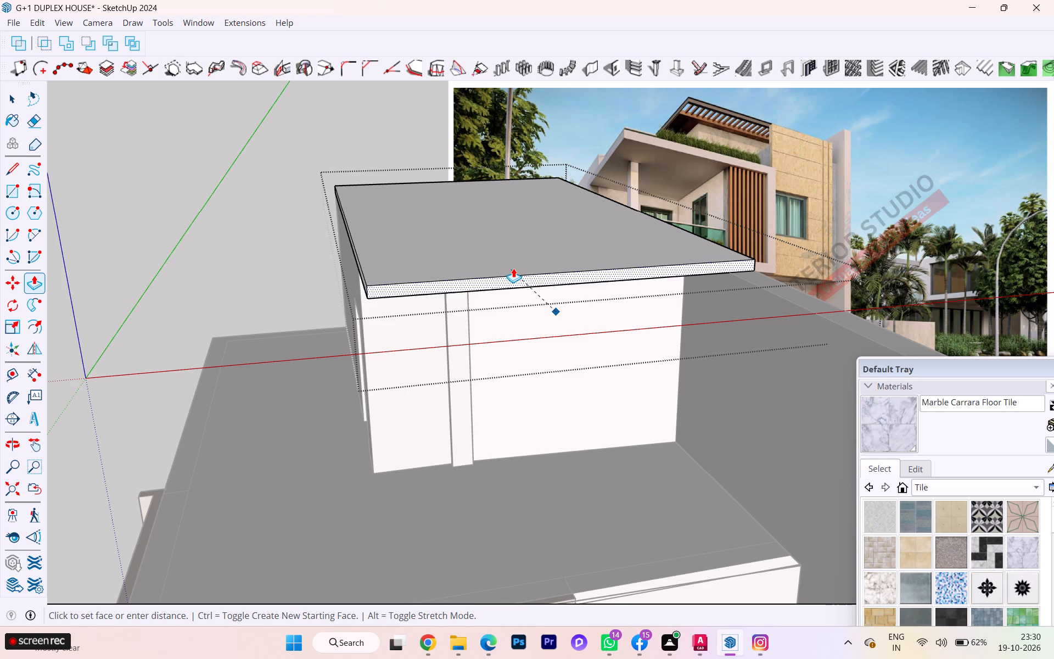
left_click(513, 268)
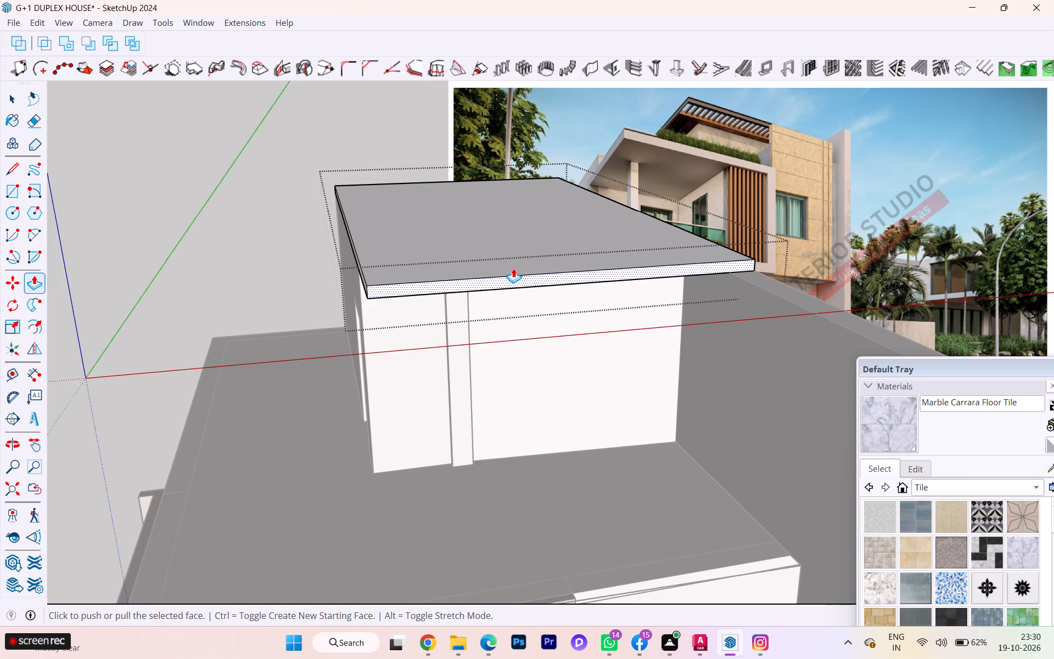
key("space")
scroll(523, 339, "down", 1)
scroll(723, 354, "down", 1)
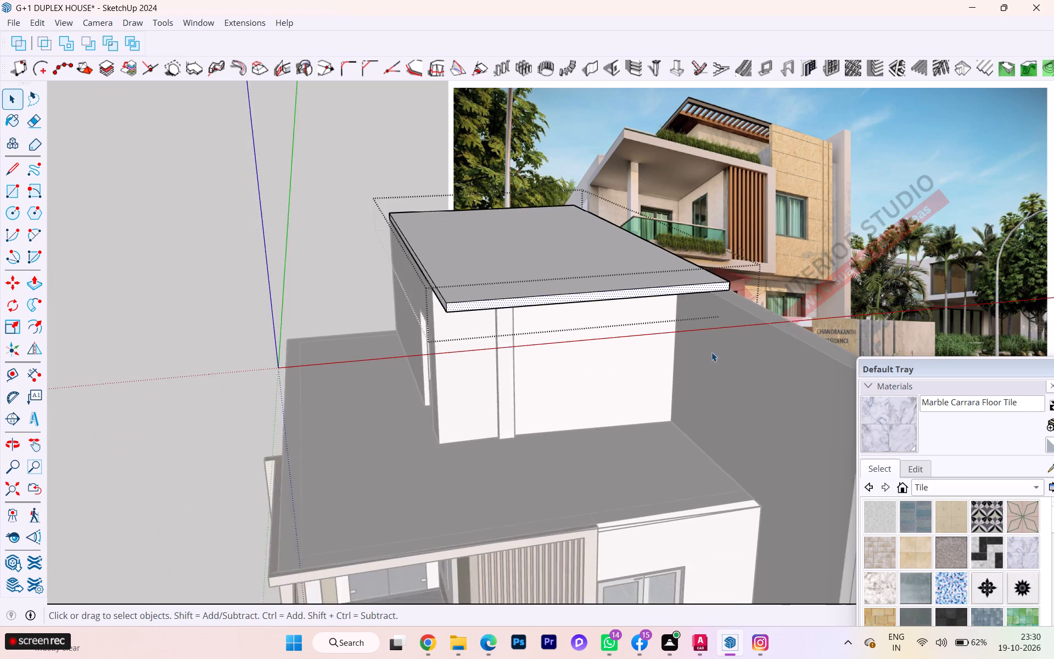
scroll(711, 352, "down", 3)
left_click(282, 471)
Inside the terrace slab group, move the long side's inner border line slightly outward to narrow the parapet strip.
scroll(445, 443, "down", 1)
middle_click_drag(446, 443, 450, 448)
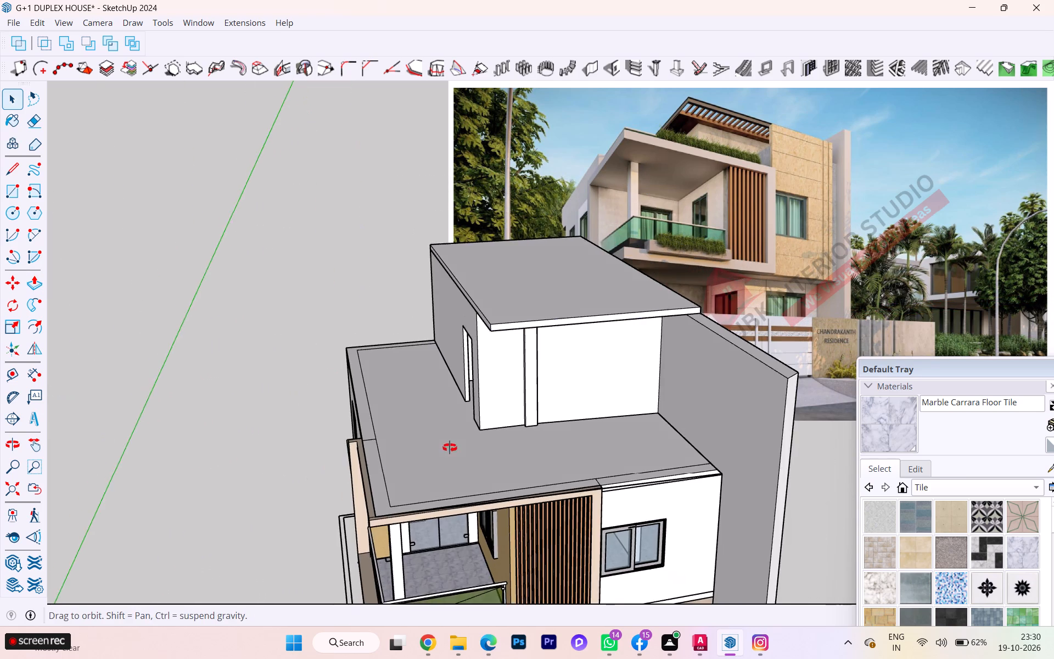
middle_click_drag(450, 448, 474, 492)
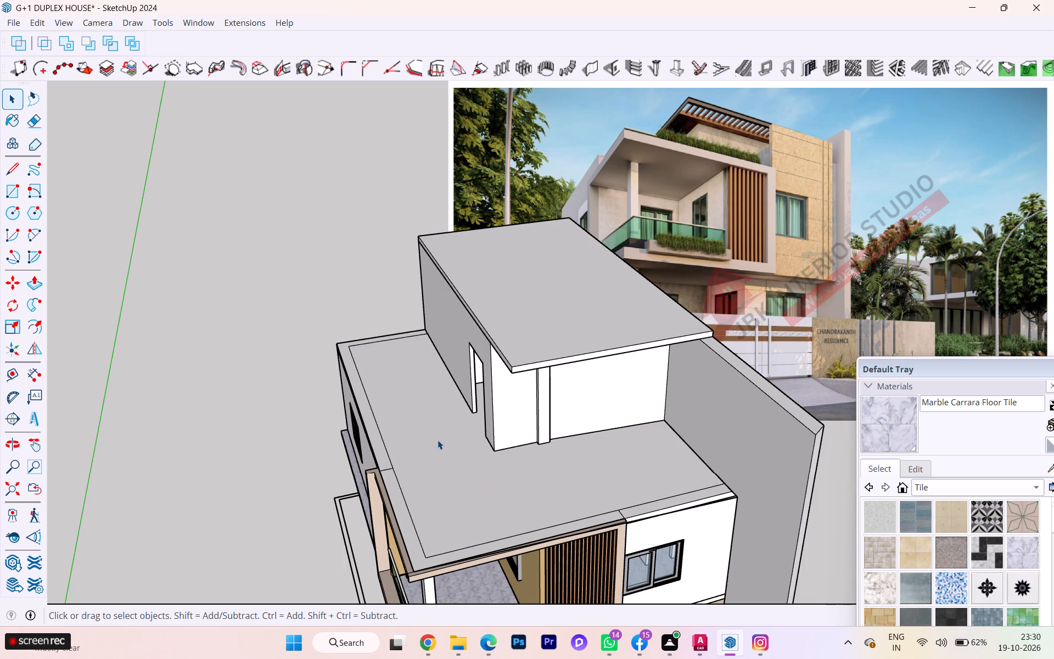
middle_click_drag(411, 477, 488, 487)
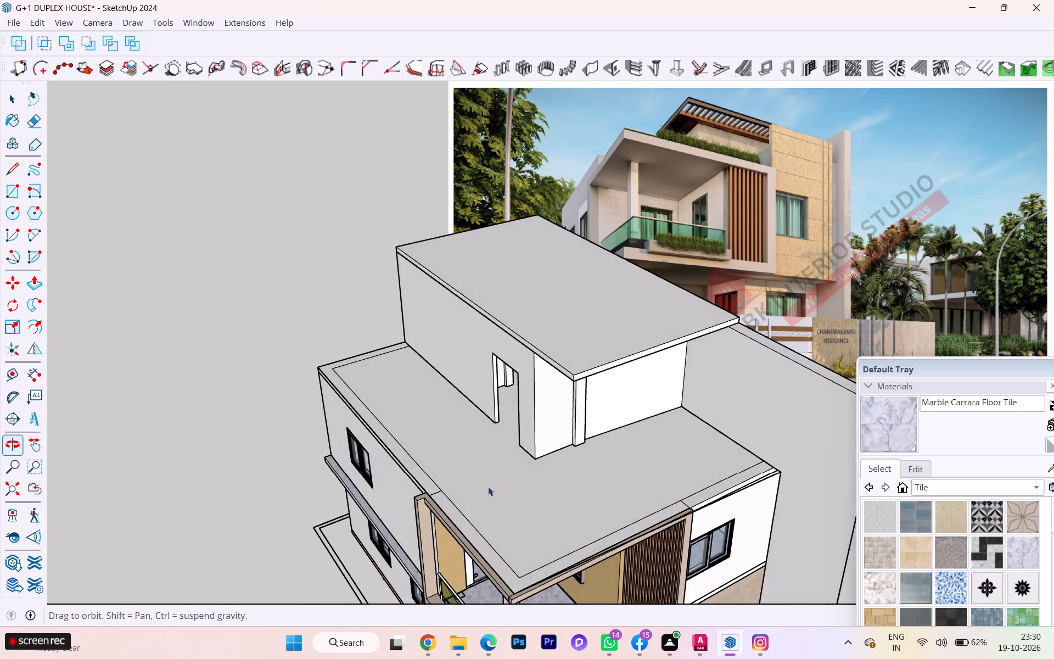
scroll(415, 486, "up", 1)
left_click(418, 470)
double_click(418, 470)
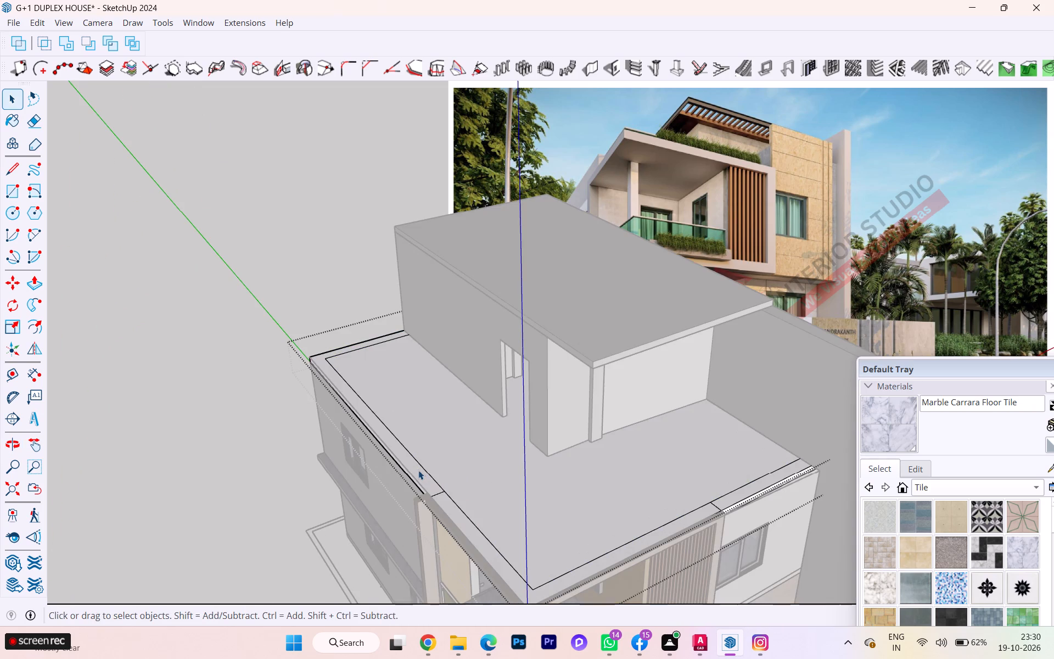
left_click(418, 471)
middle_click_drag(418, 473, 486, 484)
scroll(467, 495, "up", 3)
double_click(467, 492)
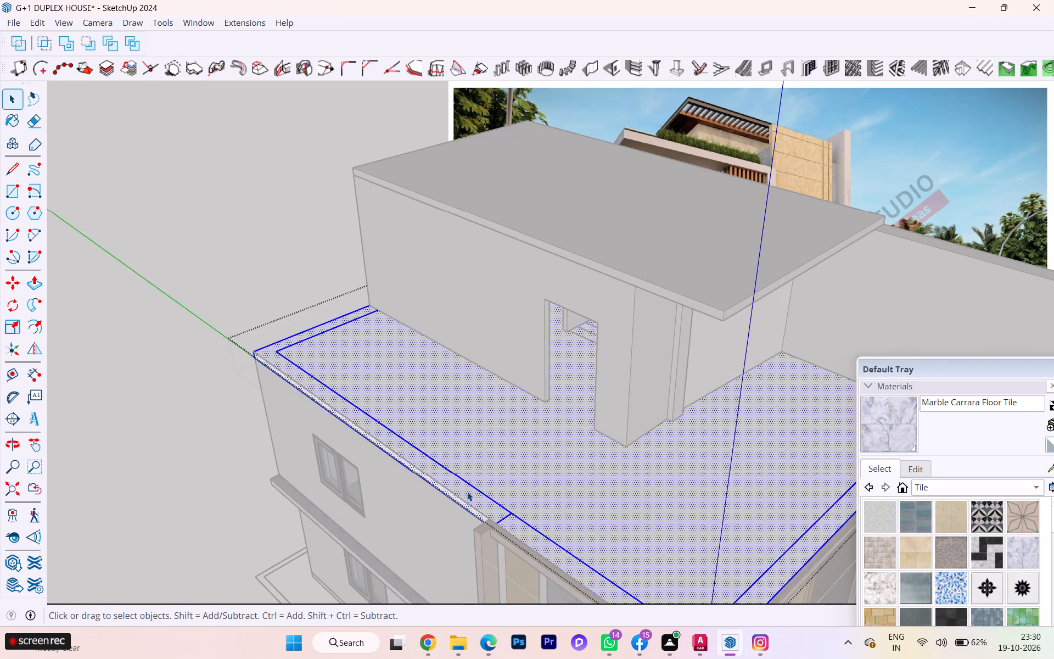
scroll(482, 497, "up", 4)
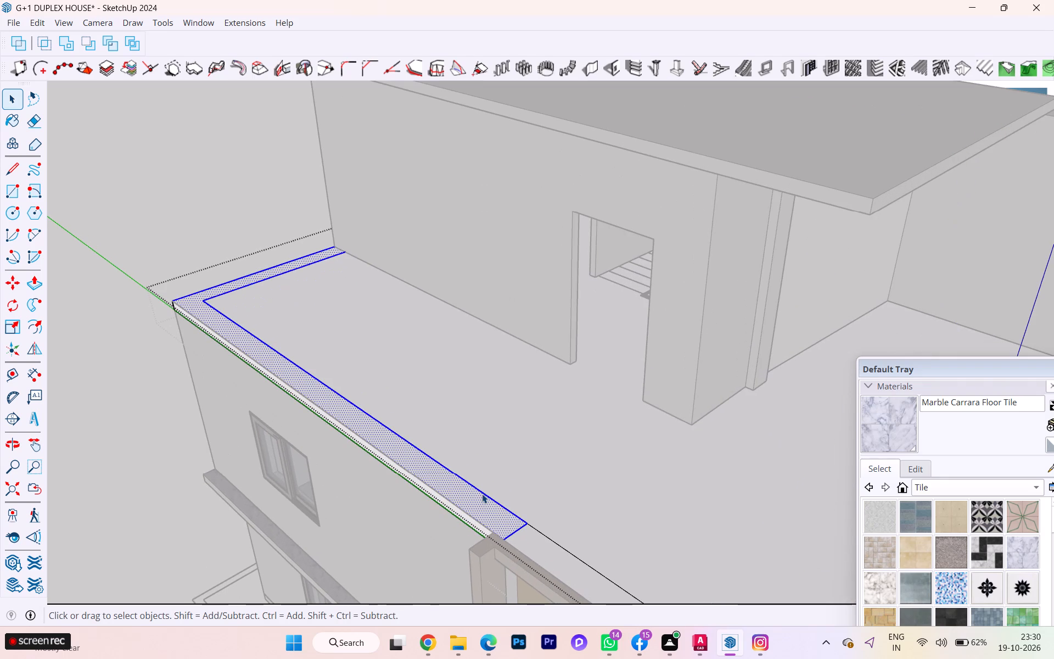
left_click(480, 493)
key("m")
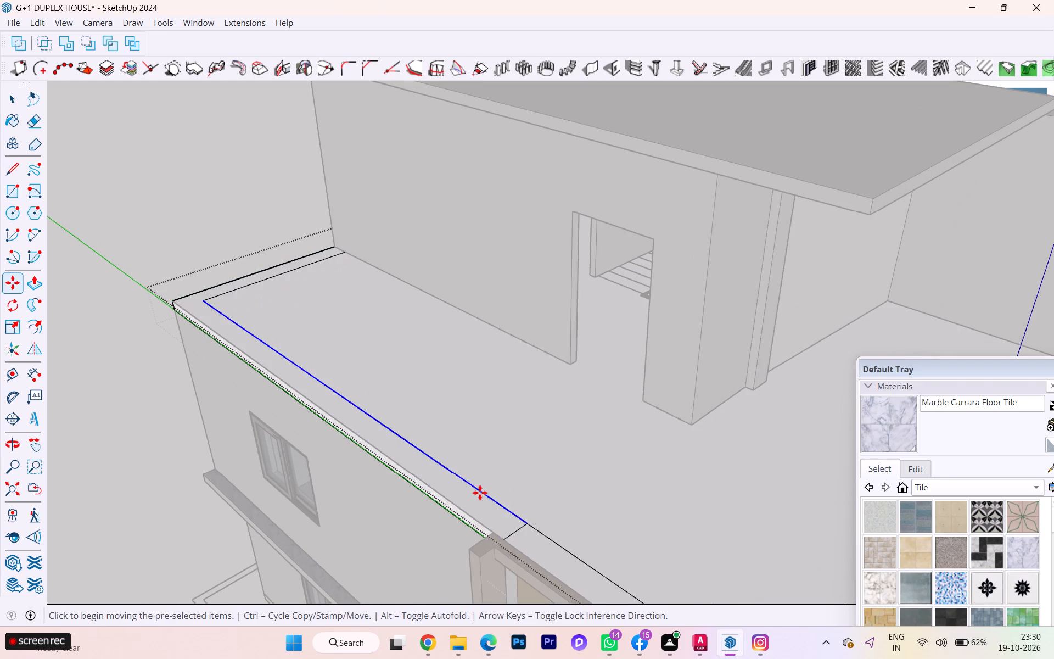
key("Return")
left_click(478, 492)
left_click(476, 496)
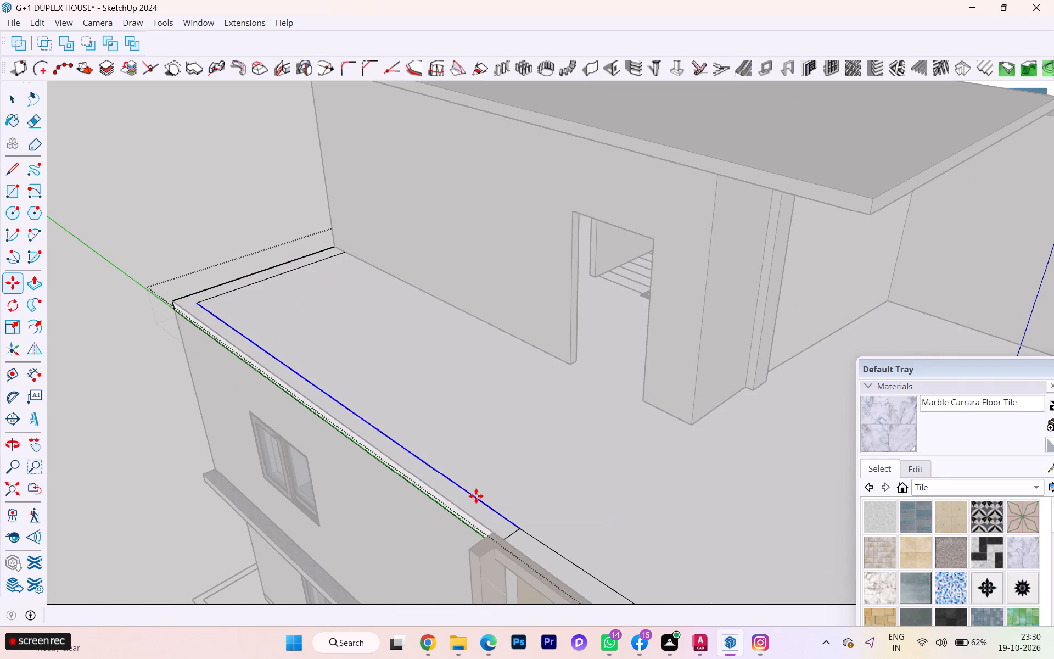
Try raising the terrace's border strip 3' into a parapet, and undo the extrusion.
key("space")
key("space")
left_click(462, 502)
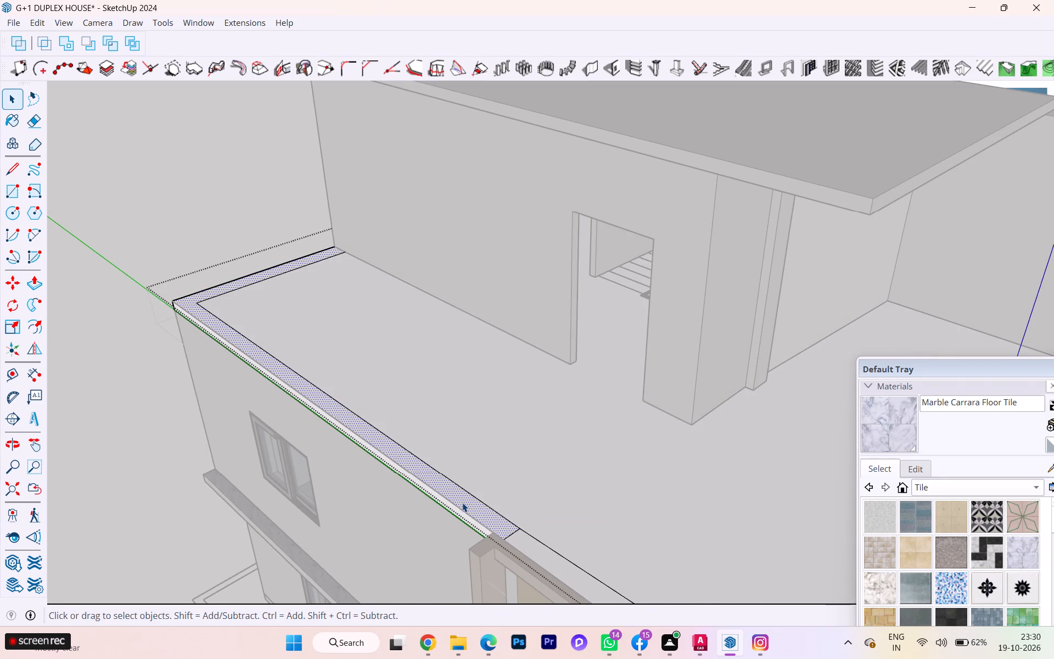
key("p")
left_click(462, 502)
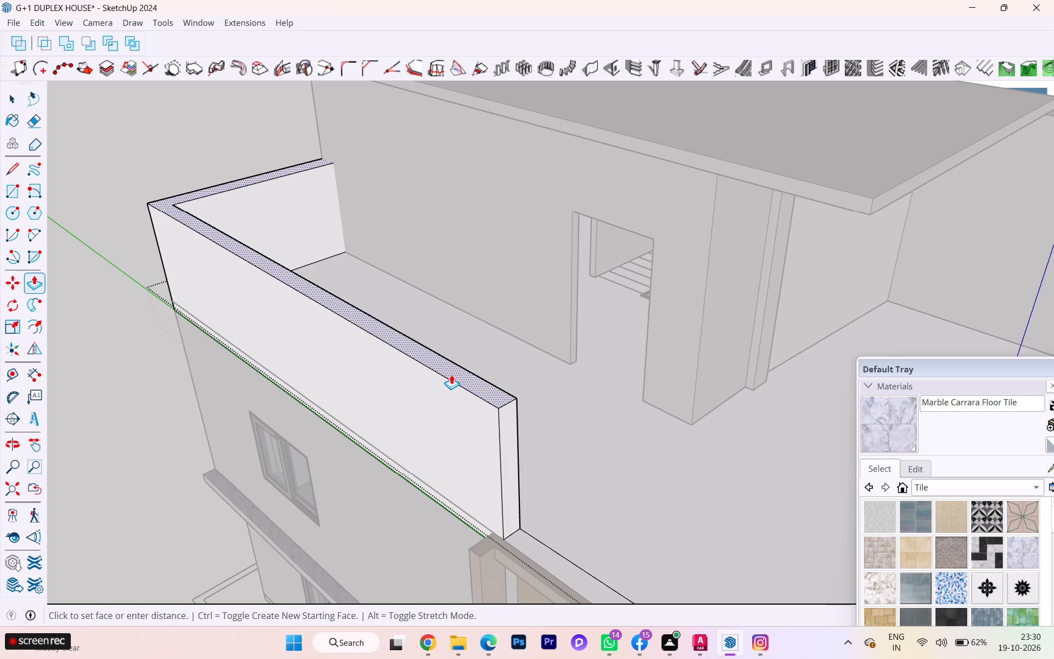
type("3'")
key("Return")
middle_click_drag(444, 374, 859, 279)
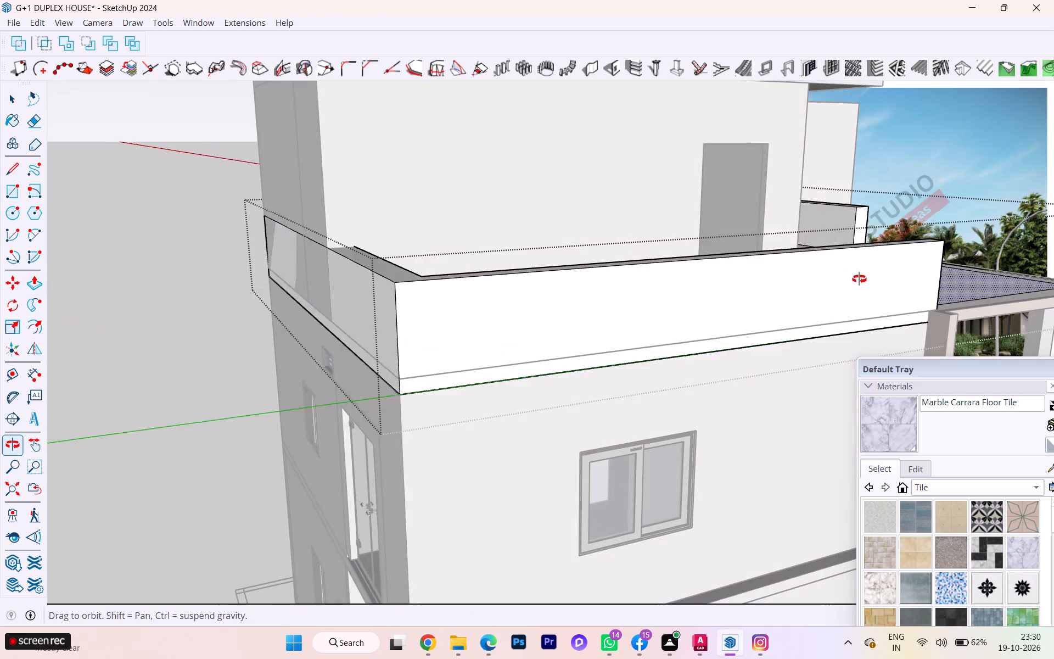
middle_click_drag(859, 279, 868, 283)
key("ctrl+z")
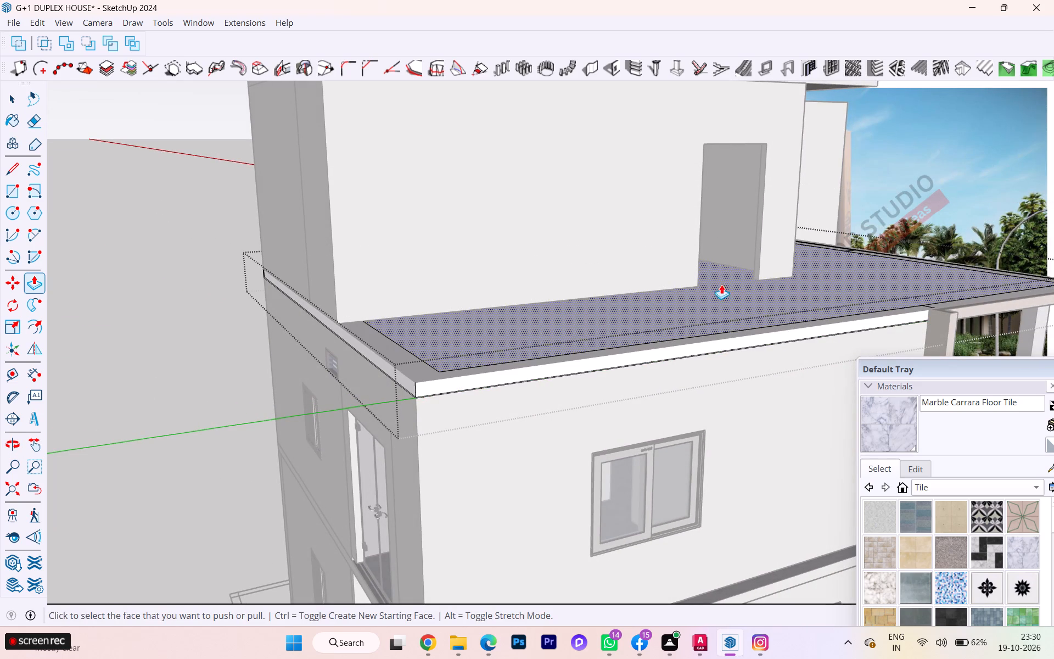
Draw a short line along the top-floor wall's base, from the slab's outer edge to the inner border line.
key("space")
scroll(487, 326, "down", 1)
middle_click_drag(461, 377, 412, 500)
key("space")
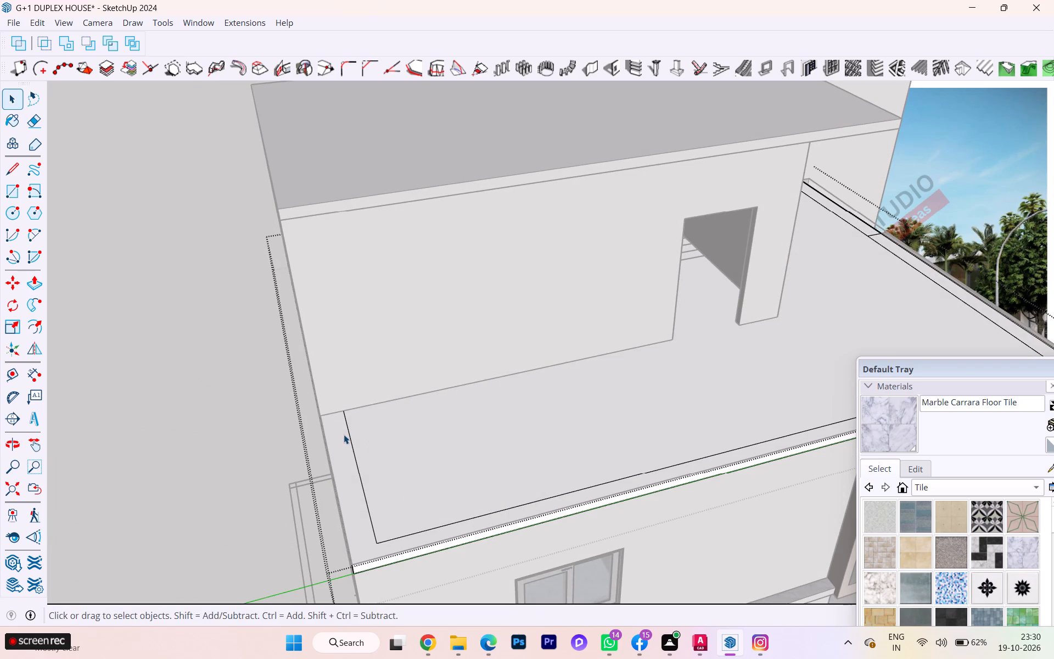
key("l")
scroll(323, 434, "up", 2)
left_click(319, 417)
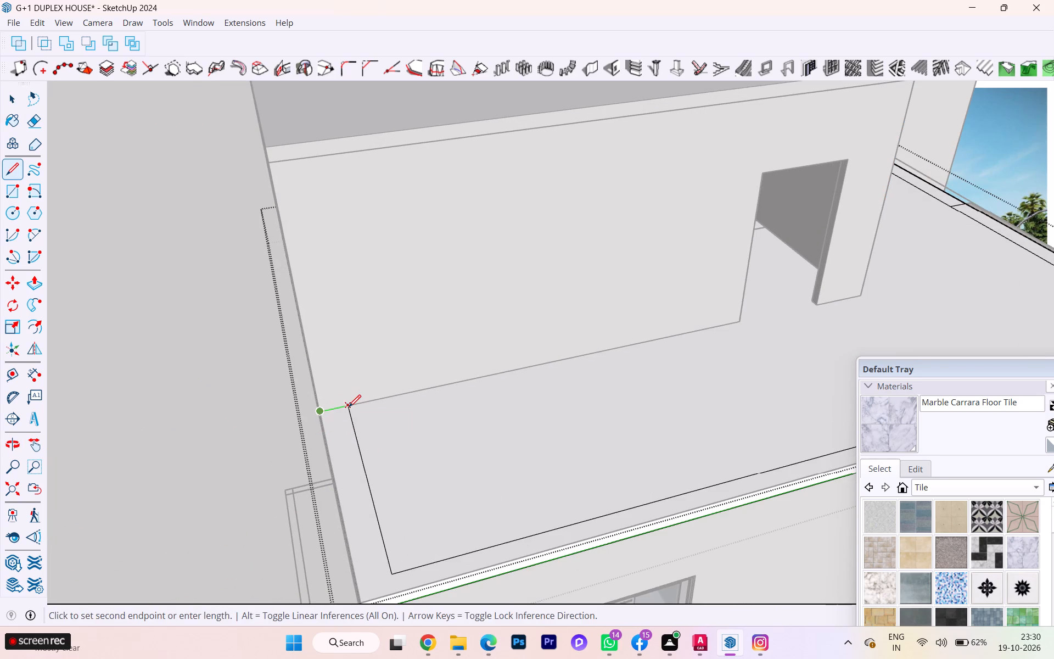
left_click(349, 407)
Move the short rear side's inner border line slightly toward the slab's outer edge to narrow the strip.
key("space")
left_click(371, 489)
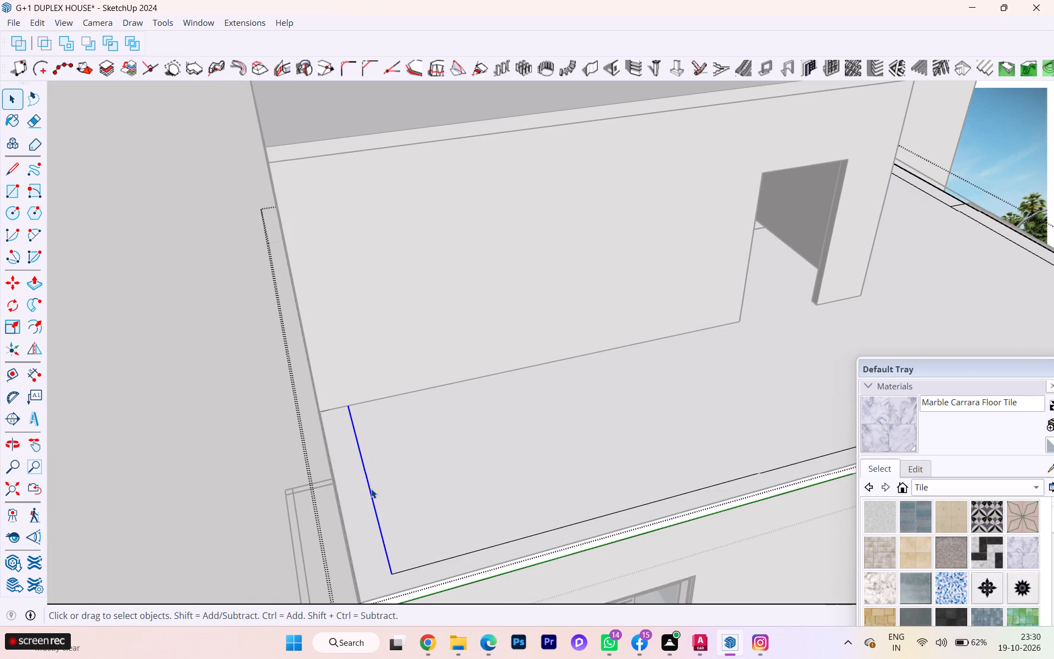
key("m")
left_click(371, 489)
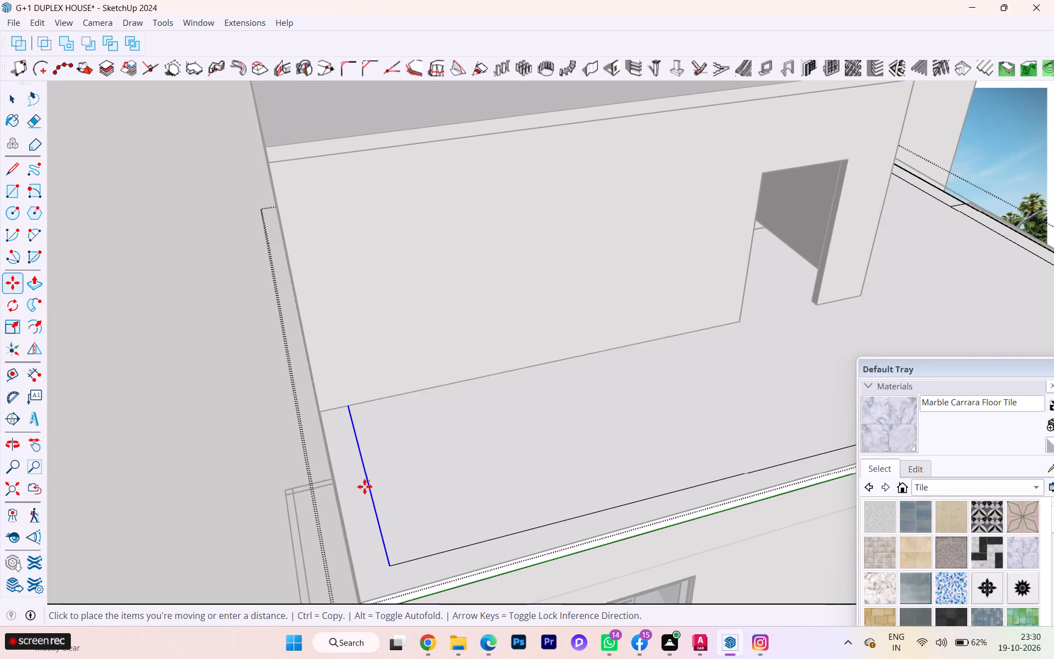
left_click(362, 489)
key("space")
Extrude the L-shaped terrace border strip up 3' as a parapet wall and leave the slab group.
left_click(356, 505)
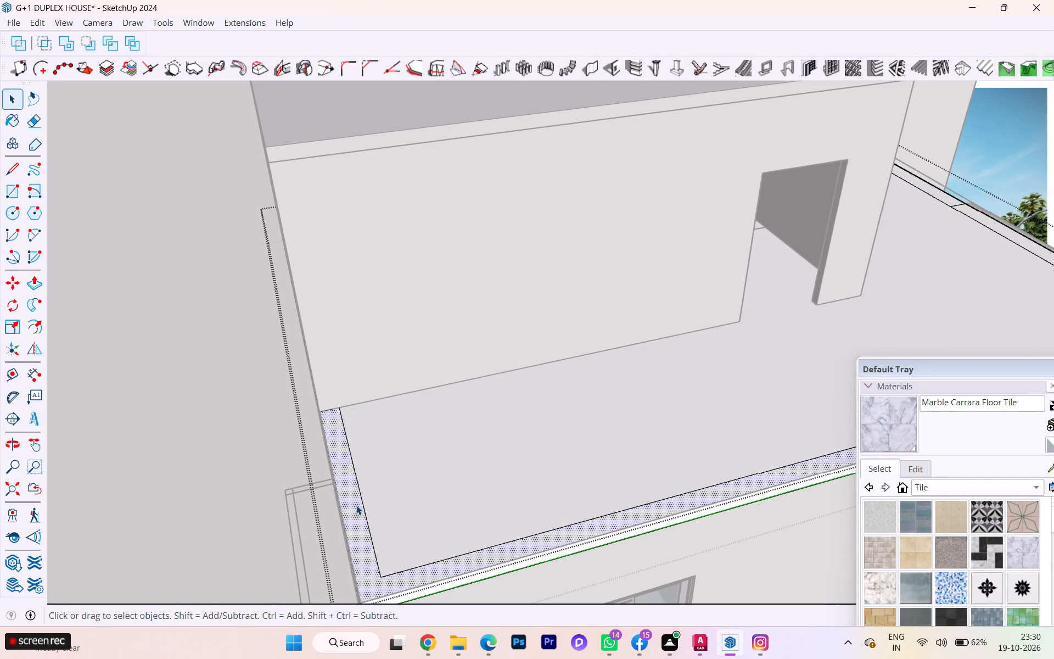
key("p")
left_click(356, 505)
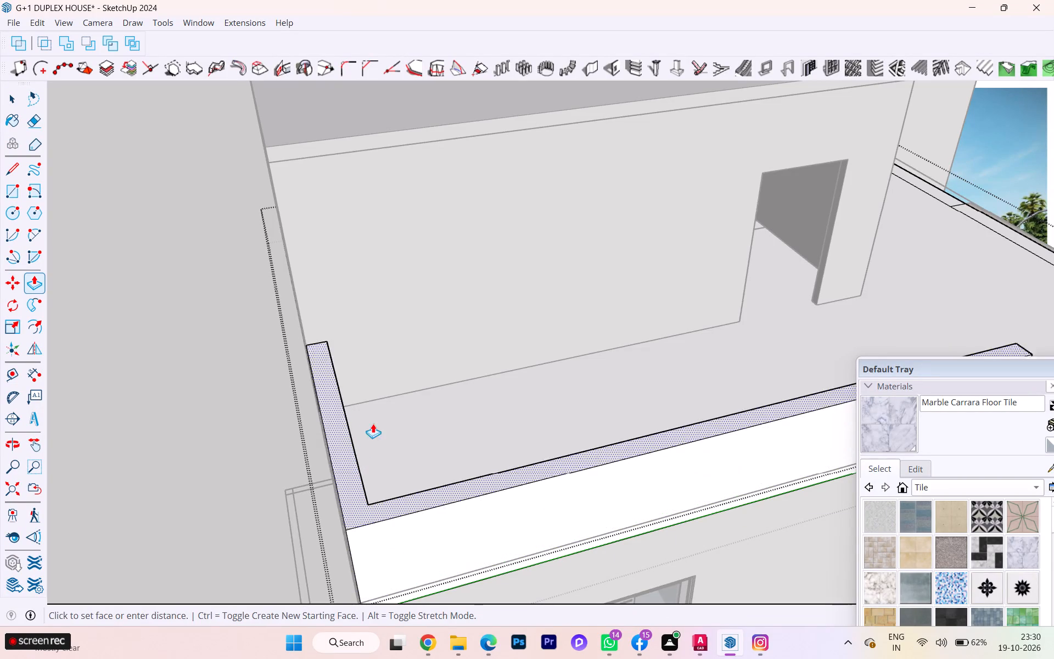
scroll(374, 422, "down", 1)
middle_click_drag(375, 420, 594, 333)
scroll(519, 303, "down", 1)
scroll(465, 333, "up", 1)
scroll(465, 333, "down", 4)
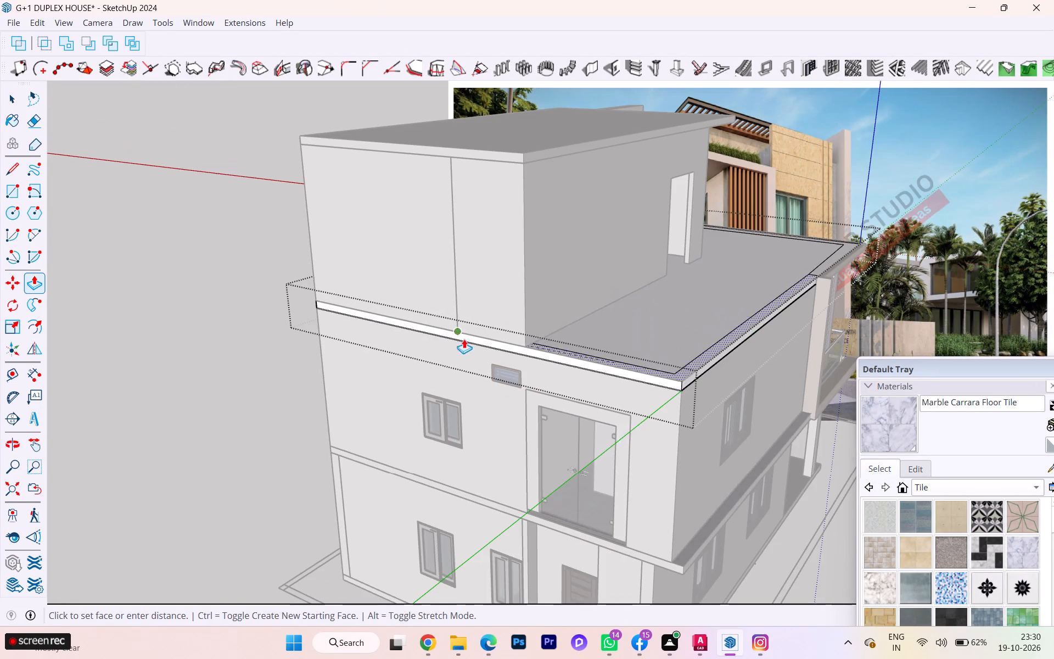
type("3'")
key("Return")
key("space")
left_click(212, 349)
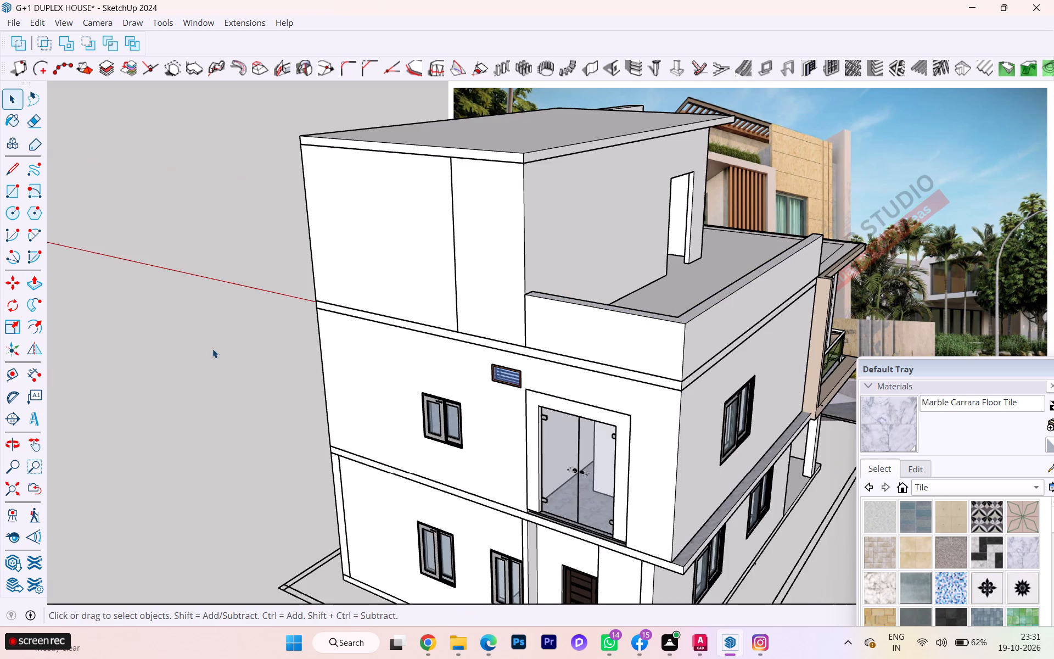
Examine the terrace parapet, roof slab and front balcony from the front corner alongside the reference render.
scroll(724, 406, "down", 1)
middle_click_drag(562, 425, 90, 429)
scroll(529, 380, "down", 1)
middle_click_drag(532, 380, 259, 411)
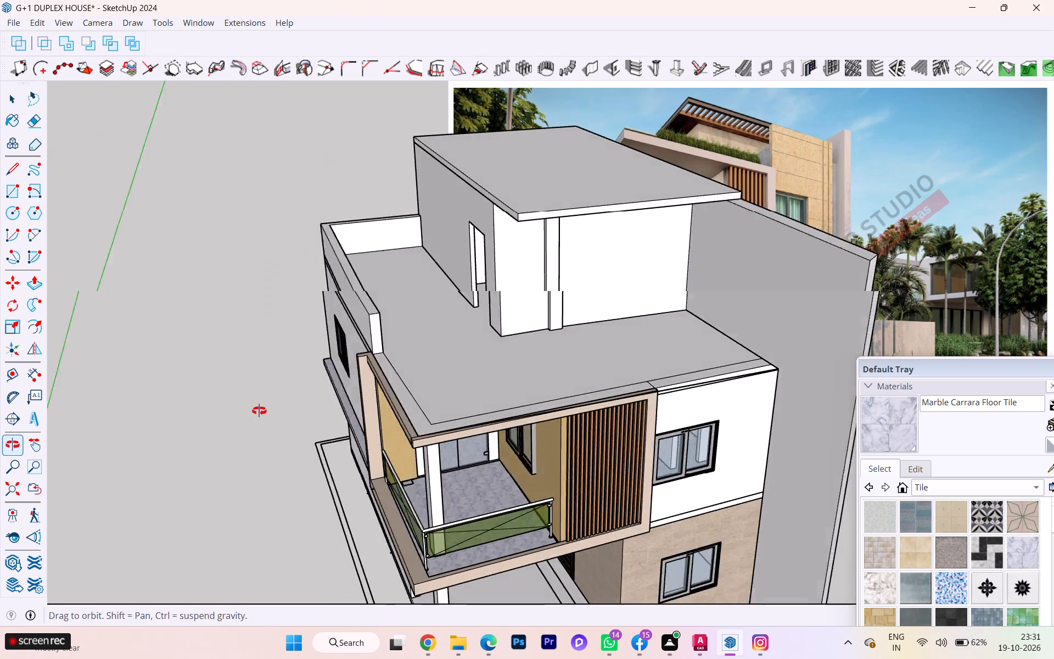
middle_click_drag(259, 411, 208, 416)
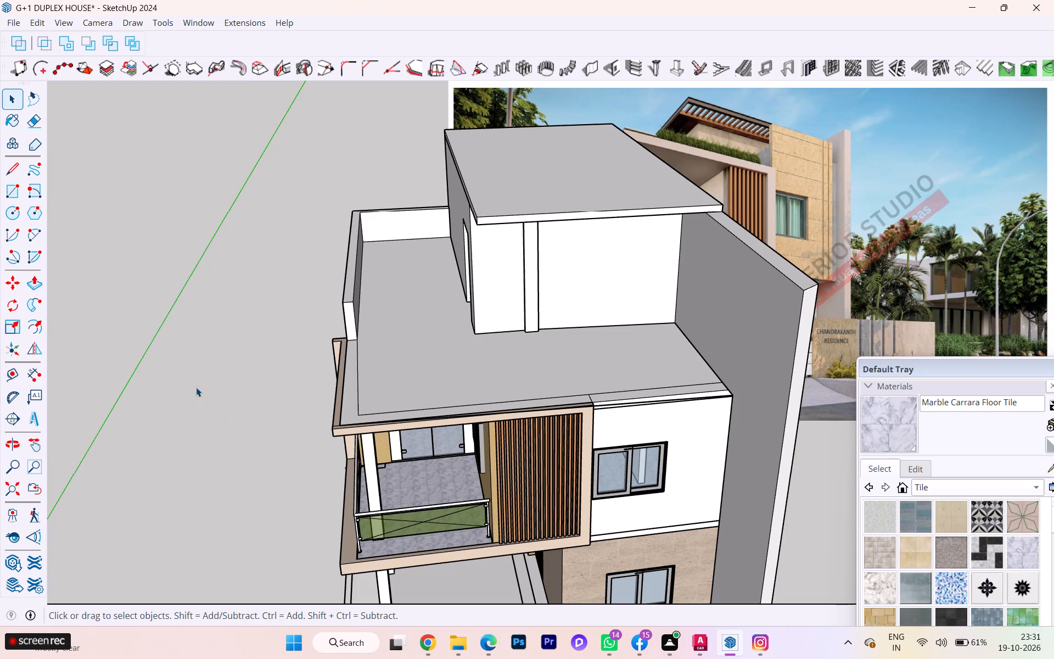
scroll(245, 474, "down", 2)
middle_click_drag(302, 492, 418, 484)
scroll(440, 609, "up", 3)
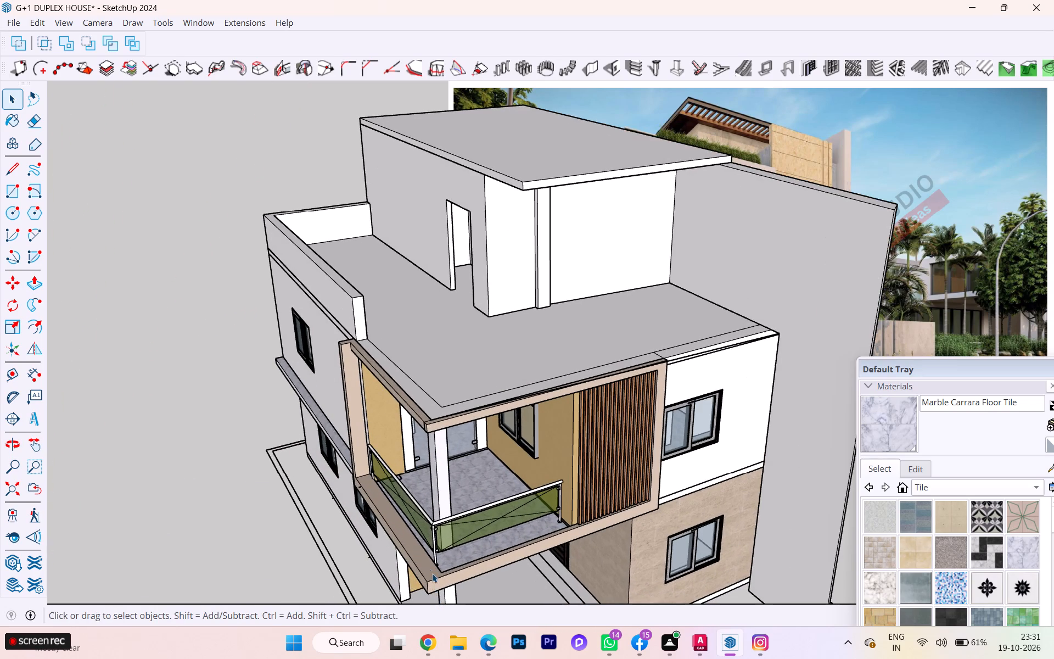
scroll(385, 543, "up", 5)
scroll(378, 521, "down", 1)
scroll(378, 521, "up", 5)
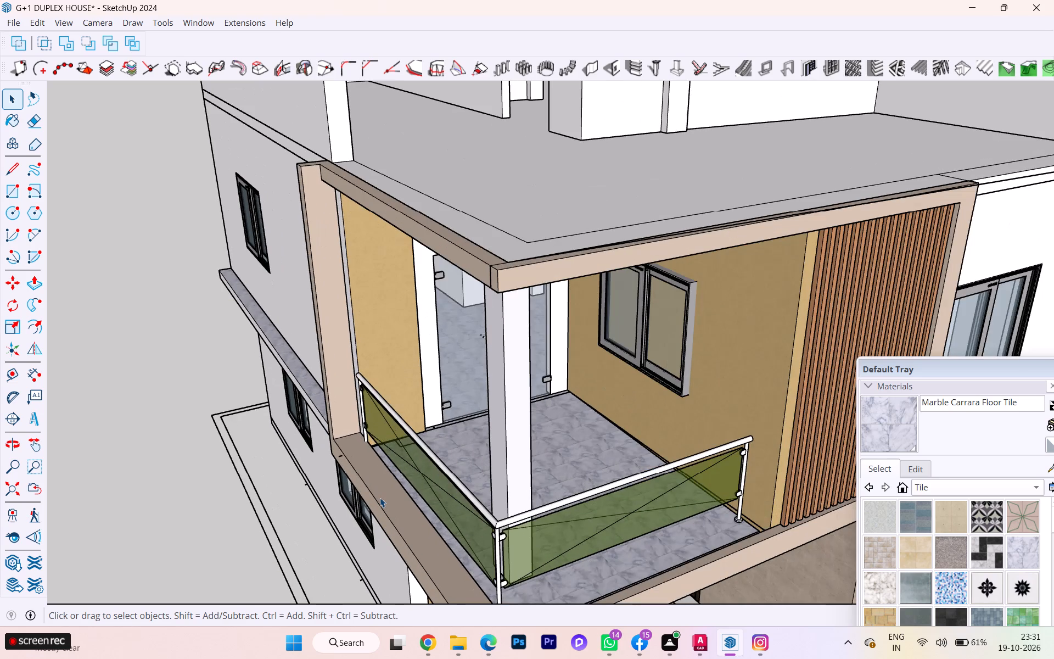
Examine the front balcony, its beige frame and the side wall from several angles alongside the reference render.
scroll(374, 483, "down", 1)
scroll(335, 442, "down", 2)
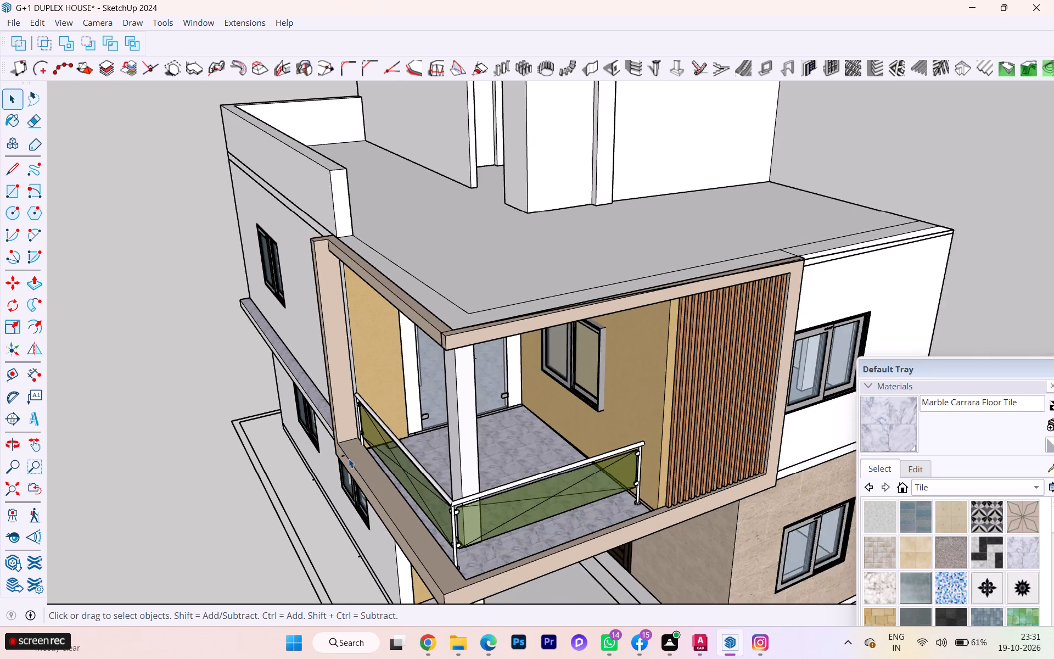
middle_click_drag(351, 461, 491, 442)
scroll(413, 474, "up", 8)
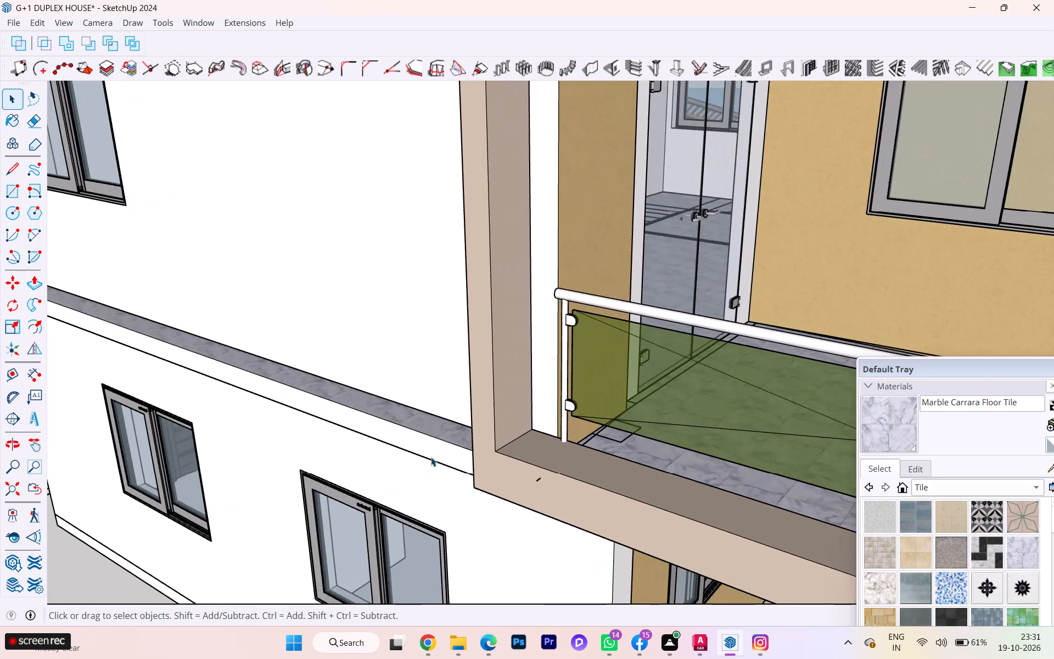
scroll(431, 457, "down", 5)
scroll(399, 438, "up", 2)
scroll(397, 439, "down", 4)
scroll(380, 442, "up", 1)
scroll(340, 453, "down", 2)
scroll(340, 453, "up", 3)
scroll(340, 452, "down", 4)
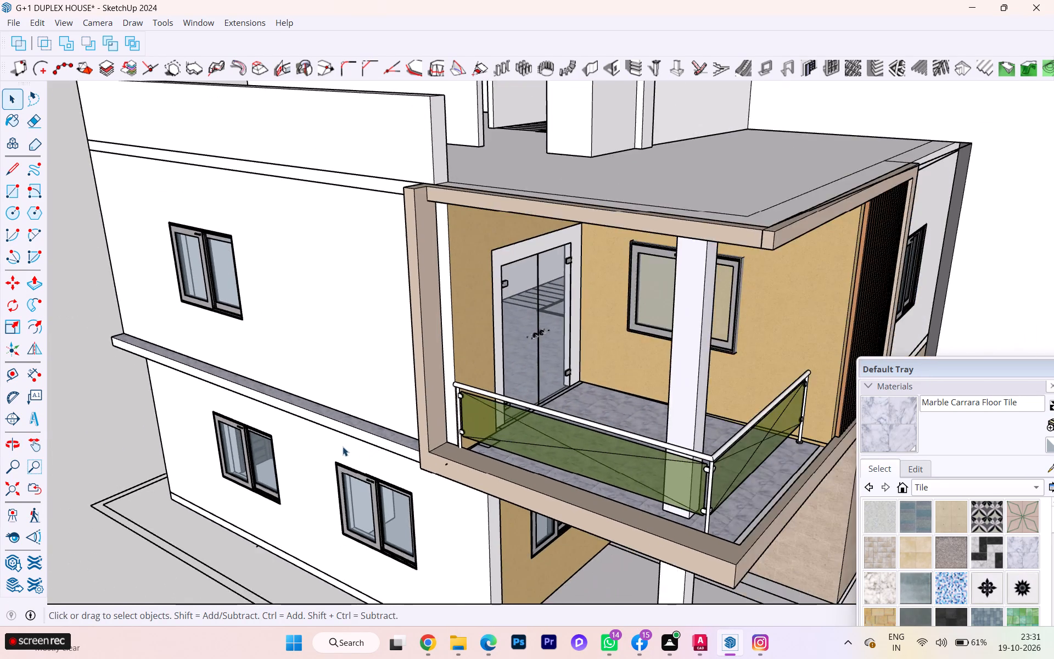
scroll(342, 446, "down", 8)
middle_click_drag(402, 454, 116, 437)
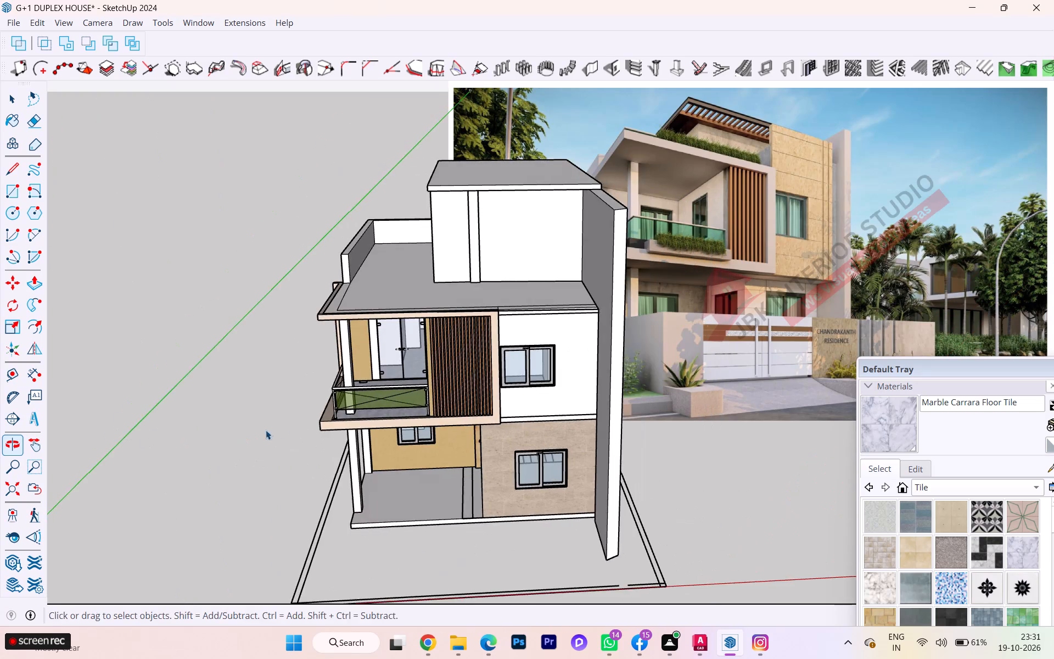
scroll(288, 425, "down", 1)
middle_click_drag(293, 425, 413, 411)
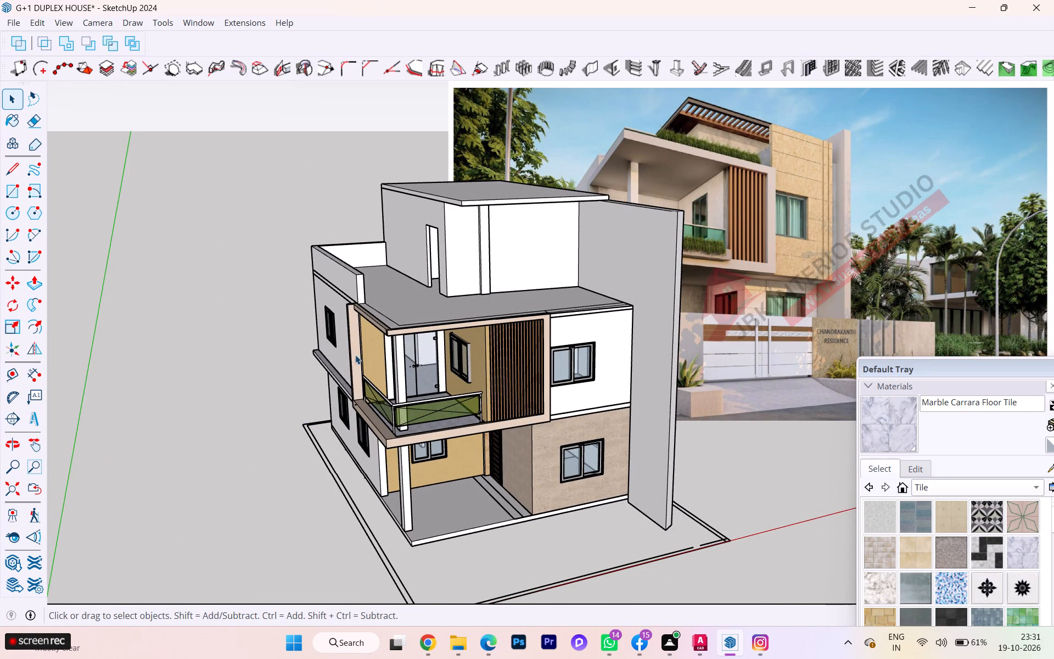
Examine the beige balcony frame and the slab's underside from below the front corner.
scroll(375, 336, "up", 2)
middle_click_drag(385, 332, 416, 145)
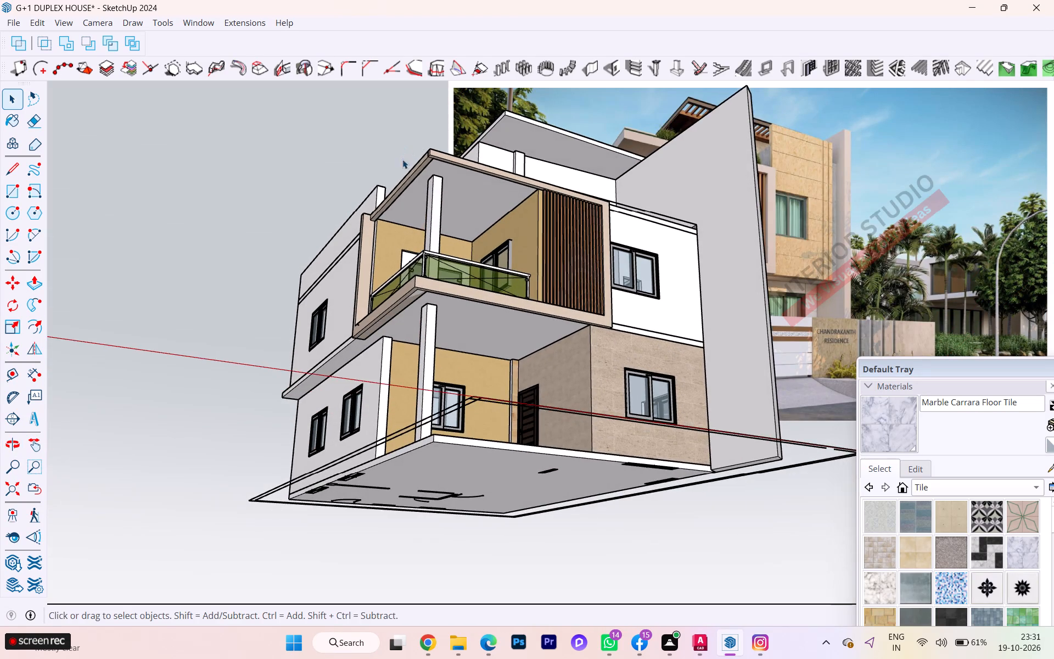
scroll(433, 167, "up", 1)
scroll(384, 232, "down", 1)
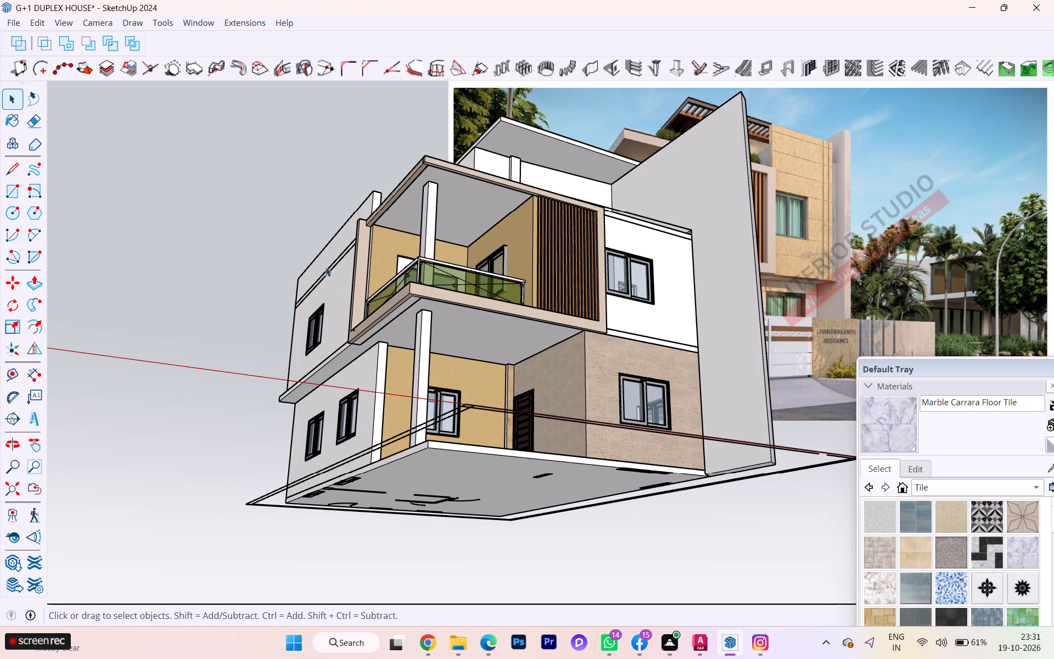
scroll(367, 300, "down", 1)
middle_click_drag(420, 311, 352, 258)
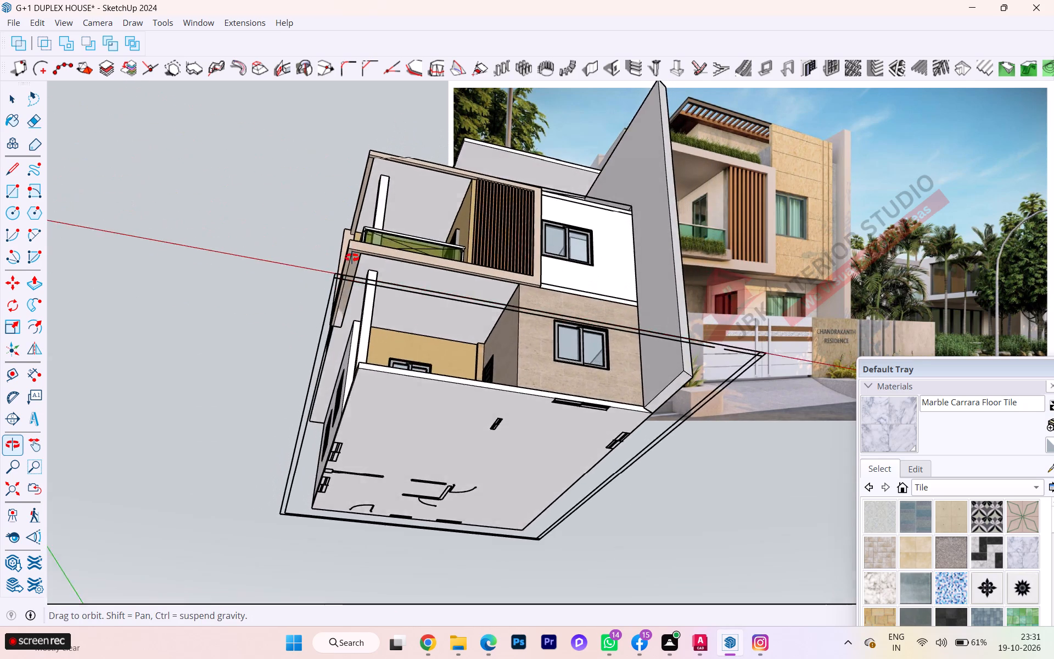
middle_click_drag(352, 258, 345, 304)
scroll(345, 299, "up", 1)
scroll(345, 298, "down", 1)
scroll(345, 298, "up", 8)
scroll(368, 306, "down", 1)
scroll(368, 306, "up", 4)
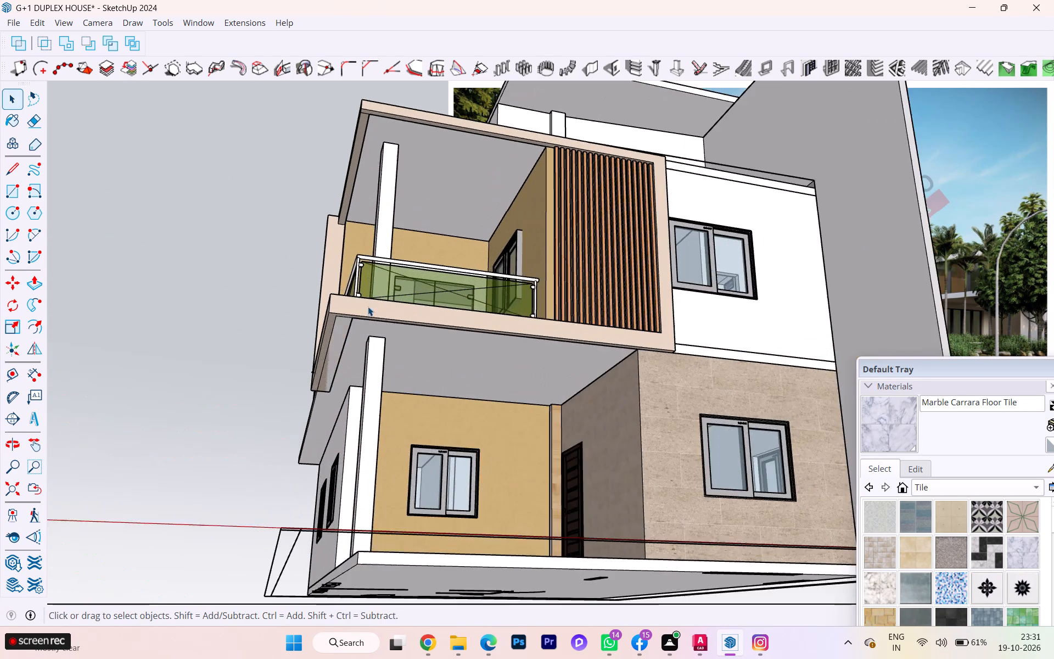
scroll(368, 306, "up", 3)
scroll(357, 327, "down", 4)
scroll(357, 327, "up", 4)
scroll(352, 327, "down", 2)
scroll(352, 327, "up", 6)
scroll(352, 327, "down", 4)
scroll(352, 327, "up", 2)
middle_click_drag(341, 309, 495, 294)
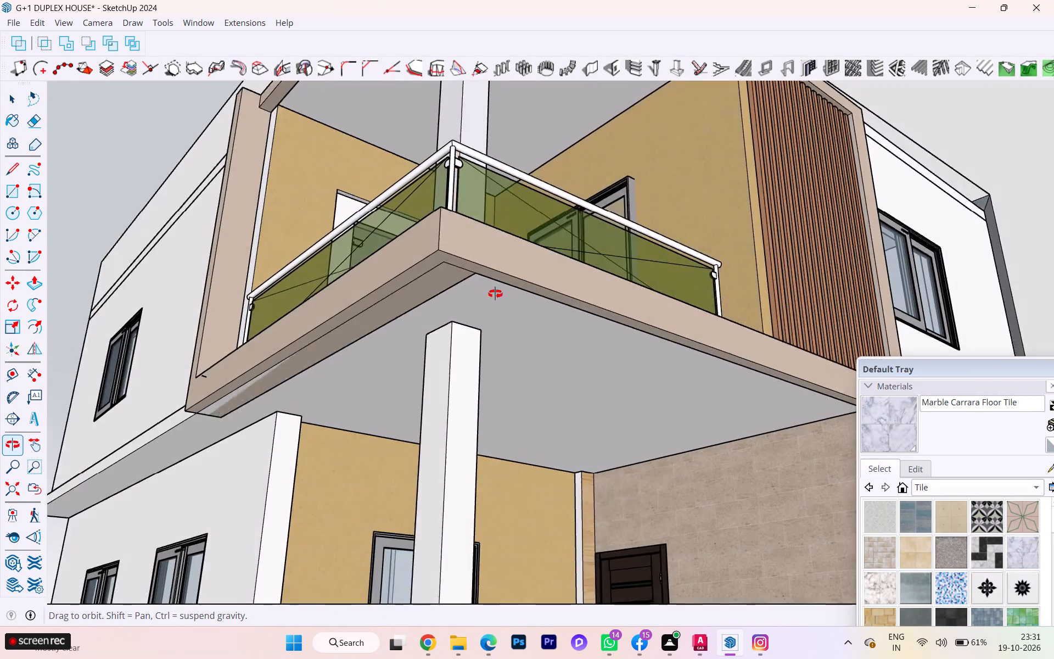
middle_click_drag(495, 294, 537, 259)
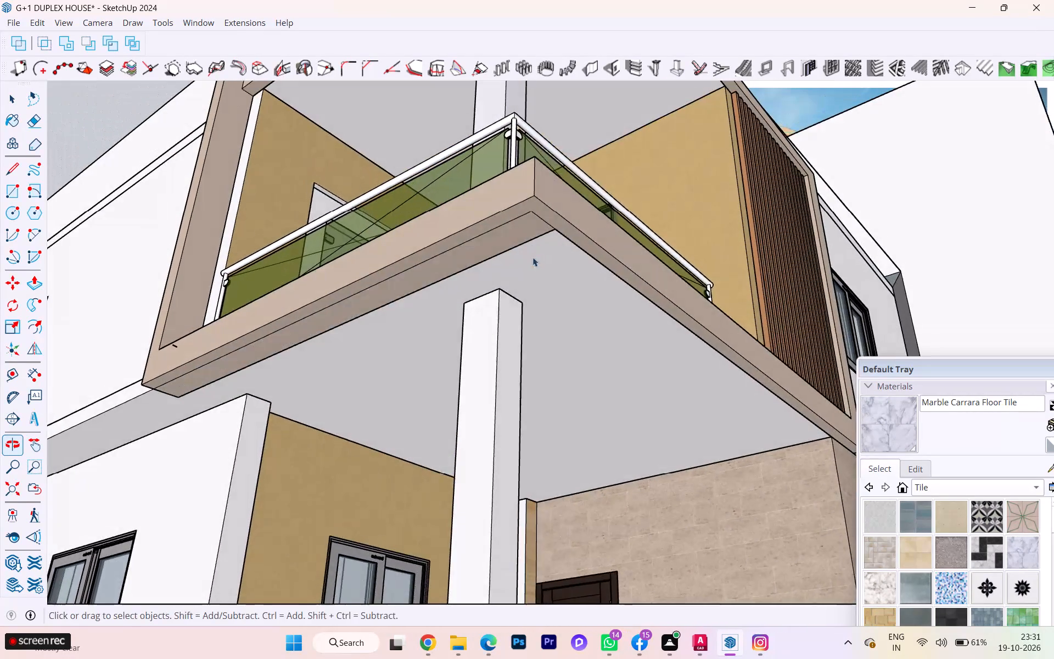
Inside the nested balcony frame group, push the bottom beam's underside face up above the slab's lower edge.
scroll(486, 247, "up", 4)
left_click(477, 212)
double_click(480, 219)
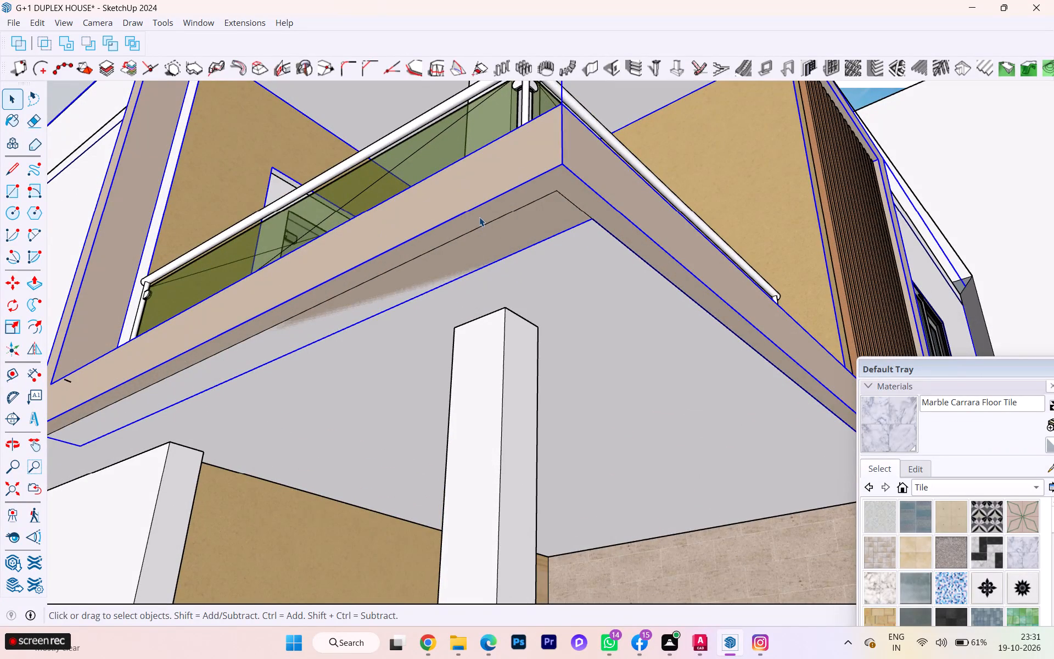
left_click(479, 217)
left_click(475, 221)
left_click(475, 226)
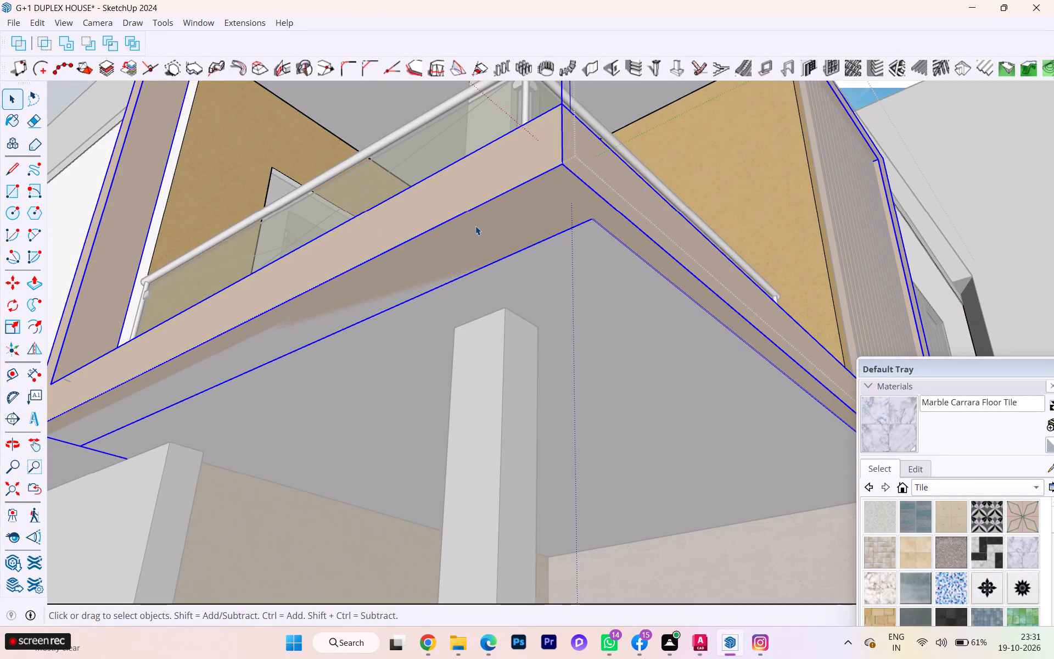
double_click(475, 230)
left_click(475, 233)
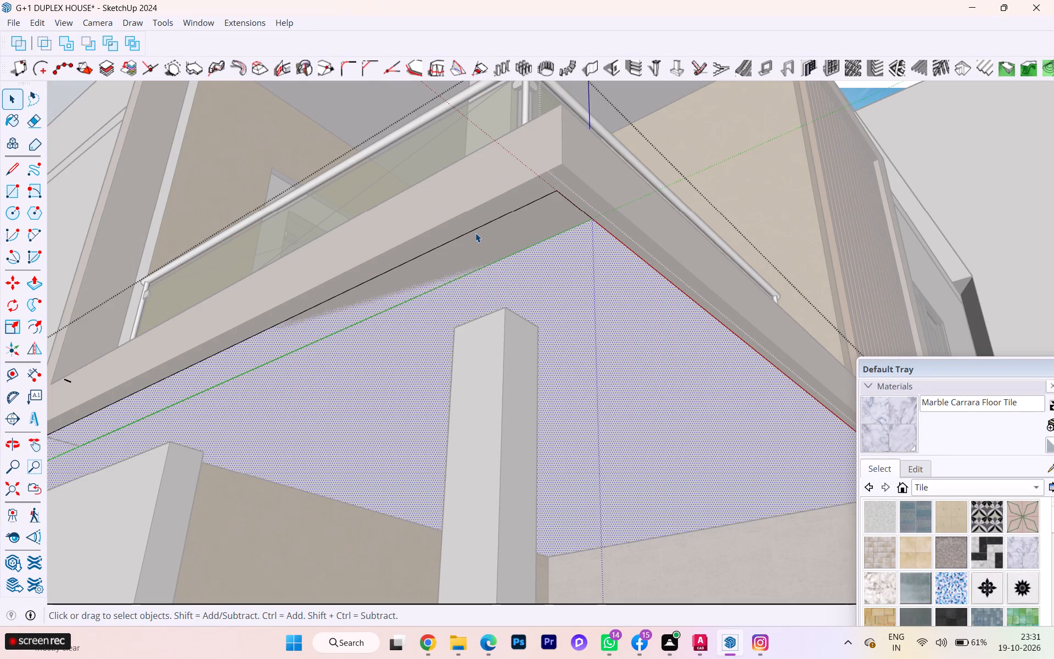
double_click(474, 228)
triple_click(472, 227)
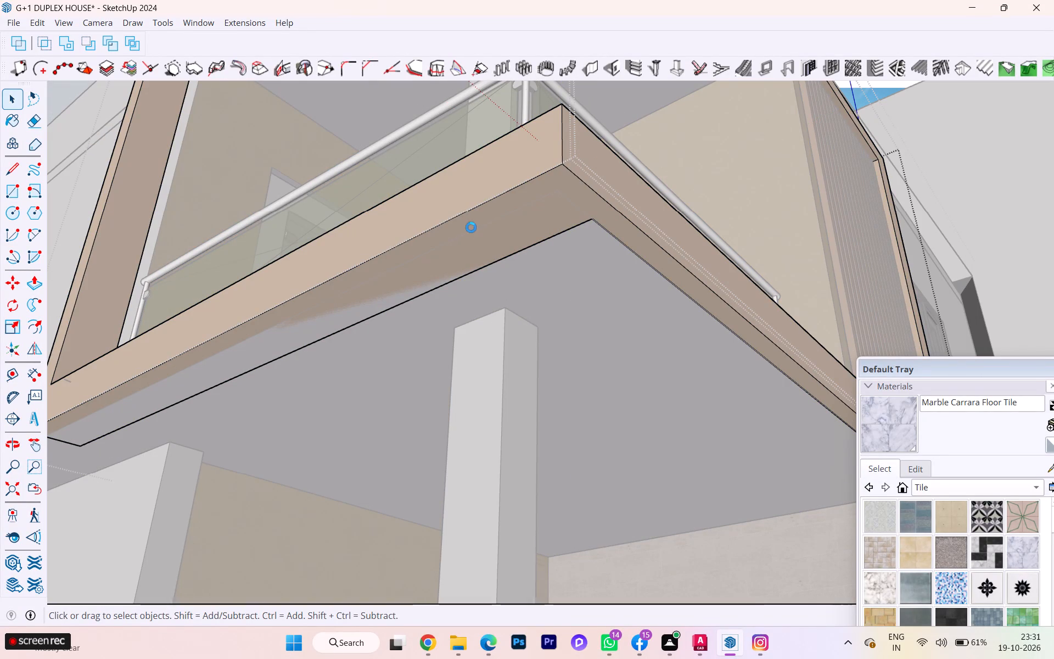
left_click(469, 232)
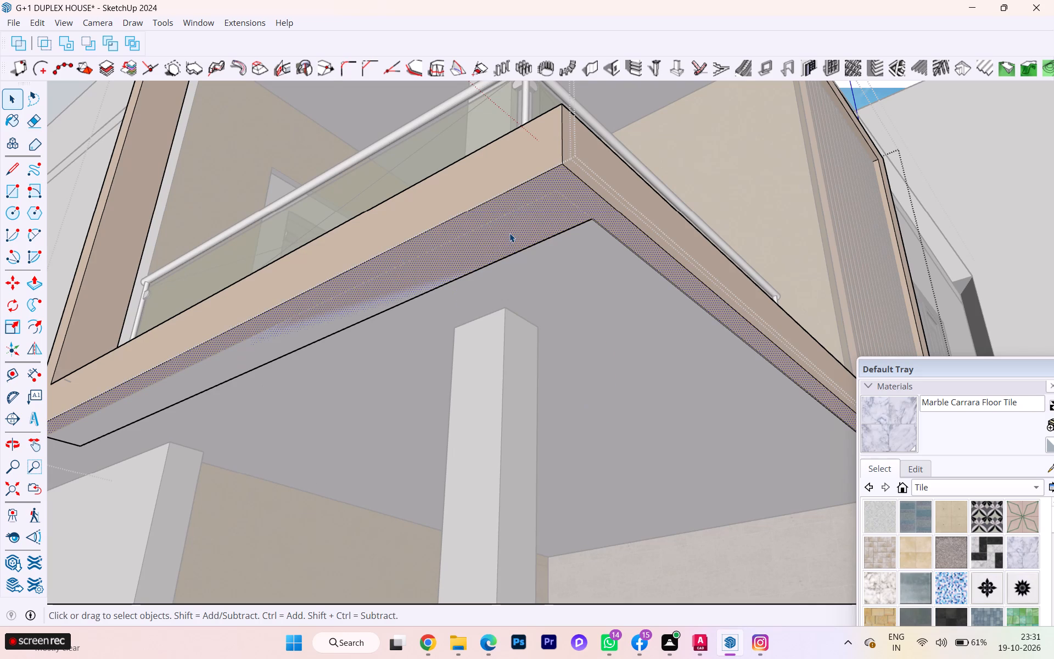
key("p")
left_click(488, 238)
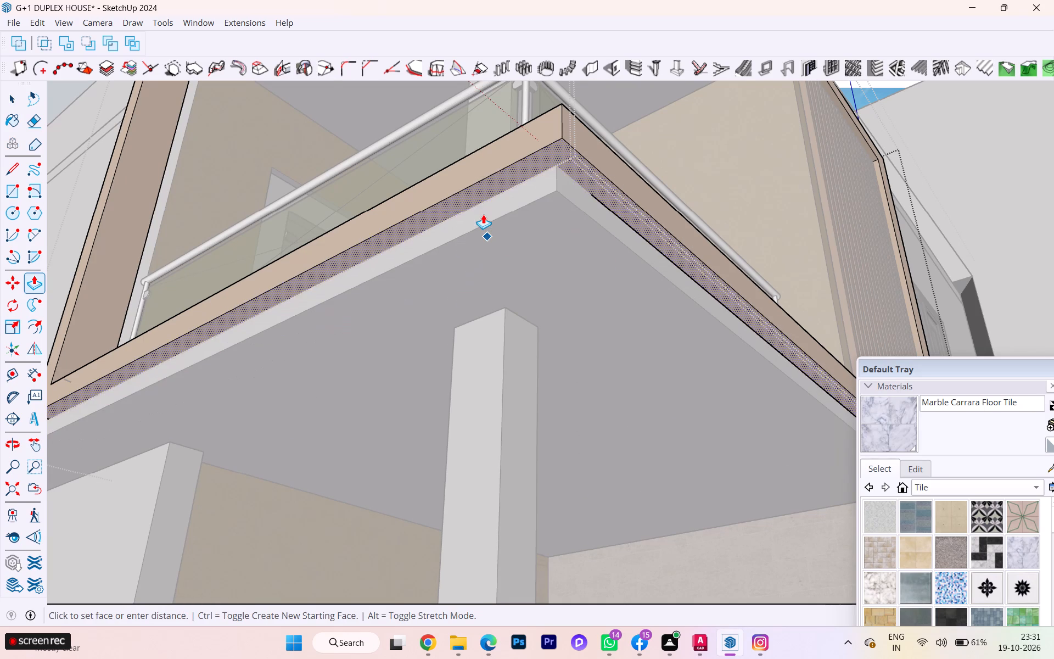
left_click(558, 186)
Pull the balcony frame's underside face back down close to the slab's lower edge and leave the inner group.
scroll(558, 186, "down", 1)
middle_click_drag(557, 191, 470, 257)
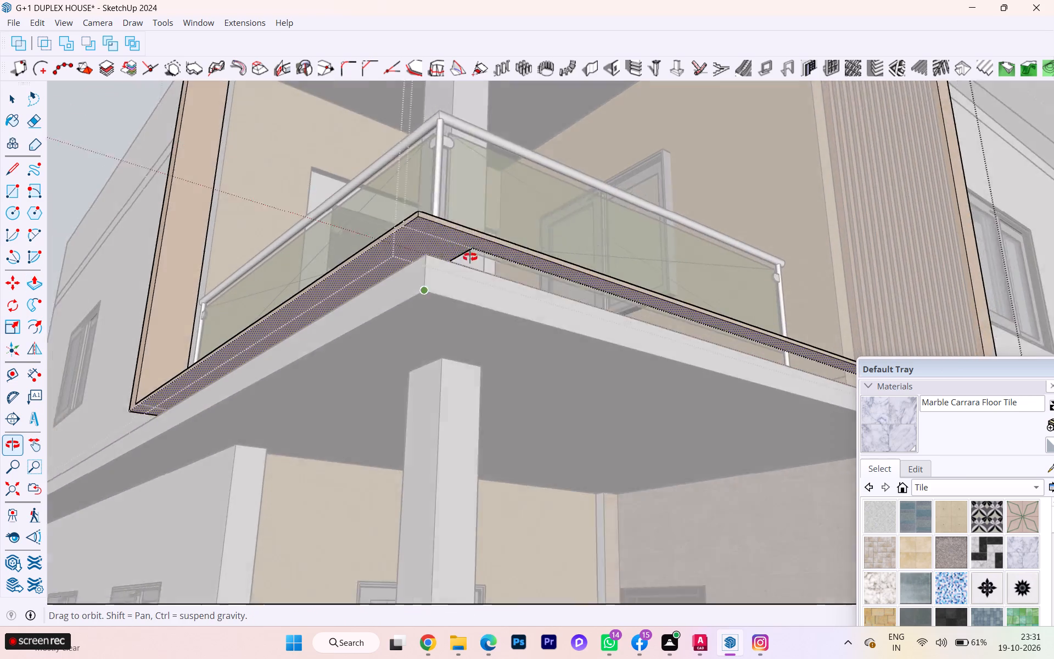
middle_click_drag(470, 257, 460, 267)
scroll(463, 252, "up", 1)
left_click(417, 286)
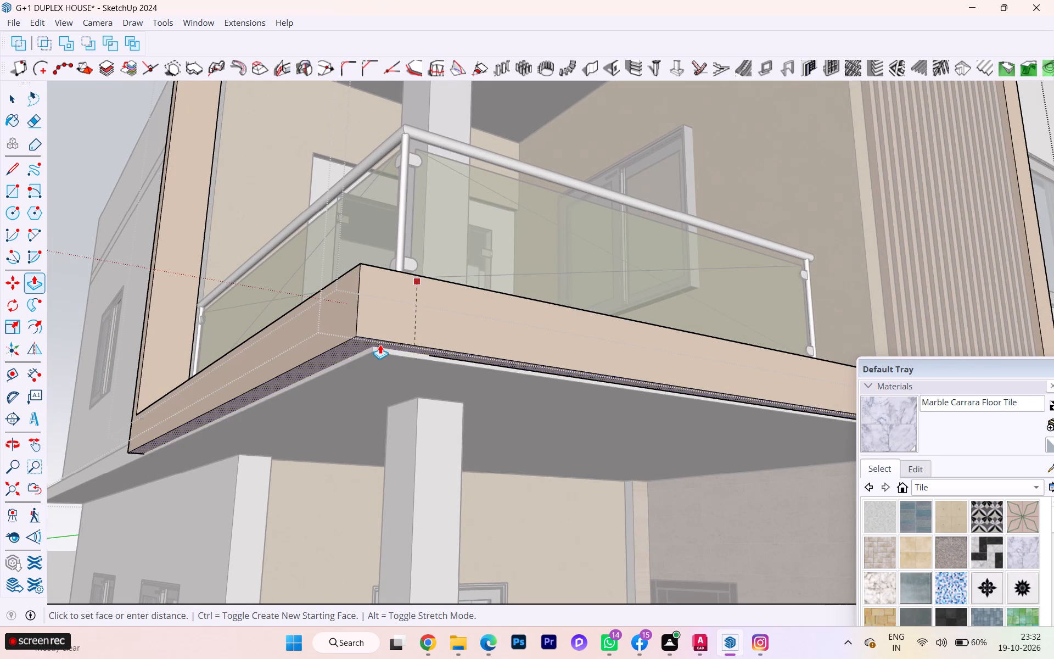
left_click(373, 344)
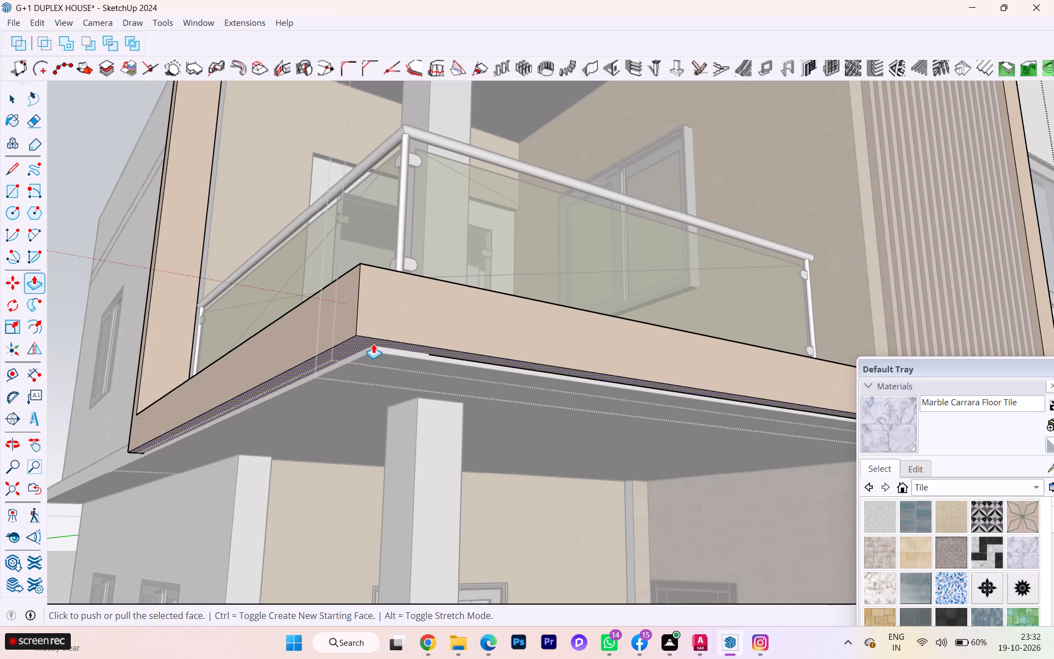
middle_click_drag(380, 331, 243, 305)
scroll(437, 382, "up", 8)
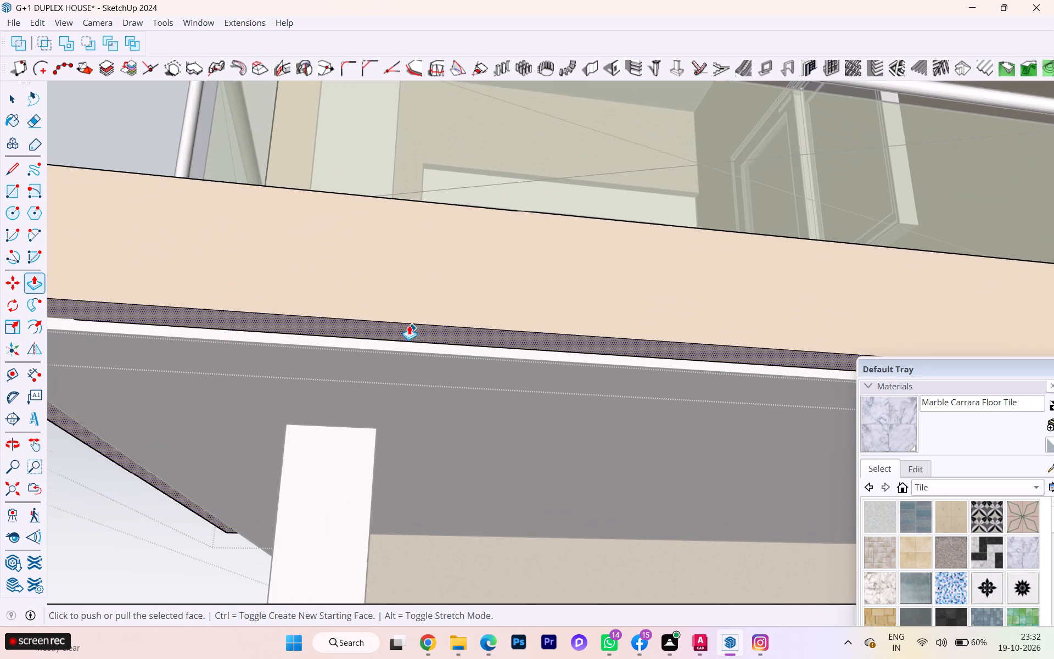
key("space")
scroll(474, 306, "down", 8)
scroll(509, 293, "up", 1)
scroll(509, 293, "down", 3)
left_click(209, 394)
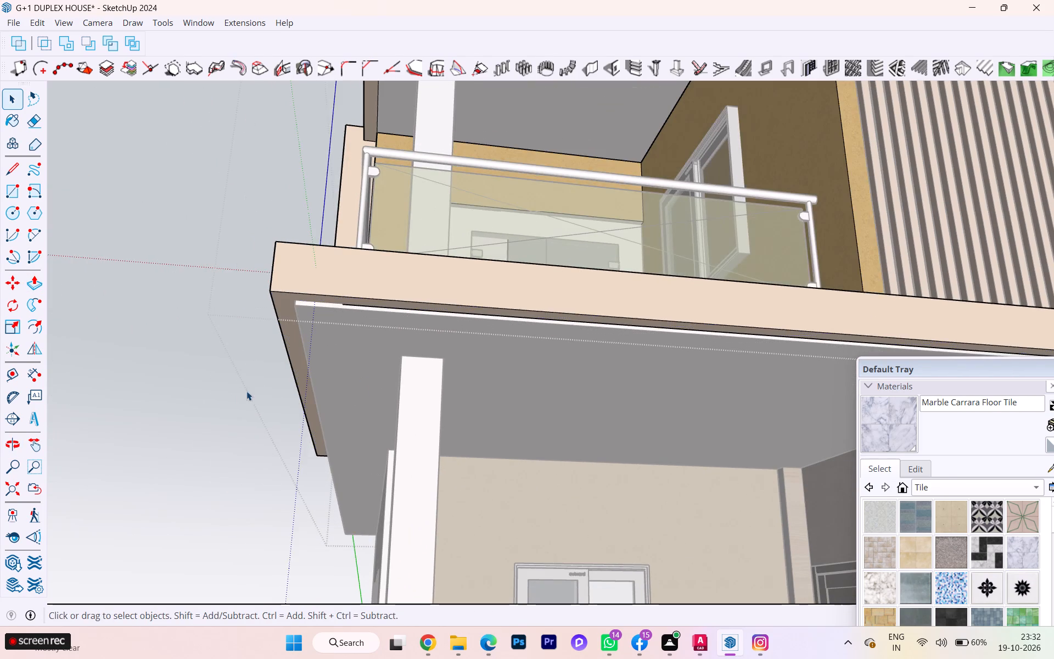
Examine the balcony frame and slab edge from below, above and the front corner, comparing with the reference render.
scroll(465, 361, "down", 1)
middle_click_drag(466, 361, 557, 428)
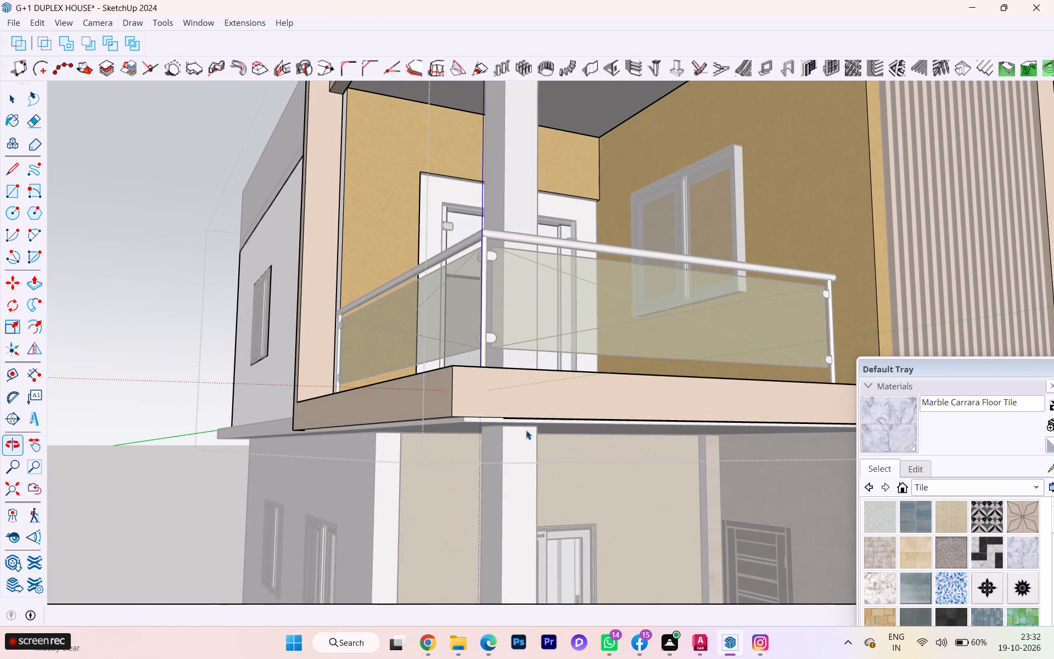
scroll(335, 383, "down", 2)
middle_click_drag(310, 362, 301, 270)
scroll(305, 266, "up", 4)
scroll(306, 265, "down", 2)
scroll(310, 263, "up", 3)
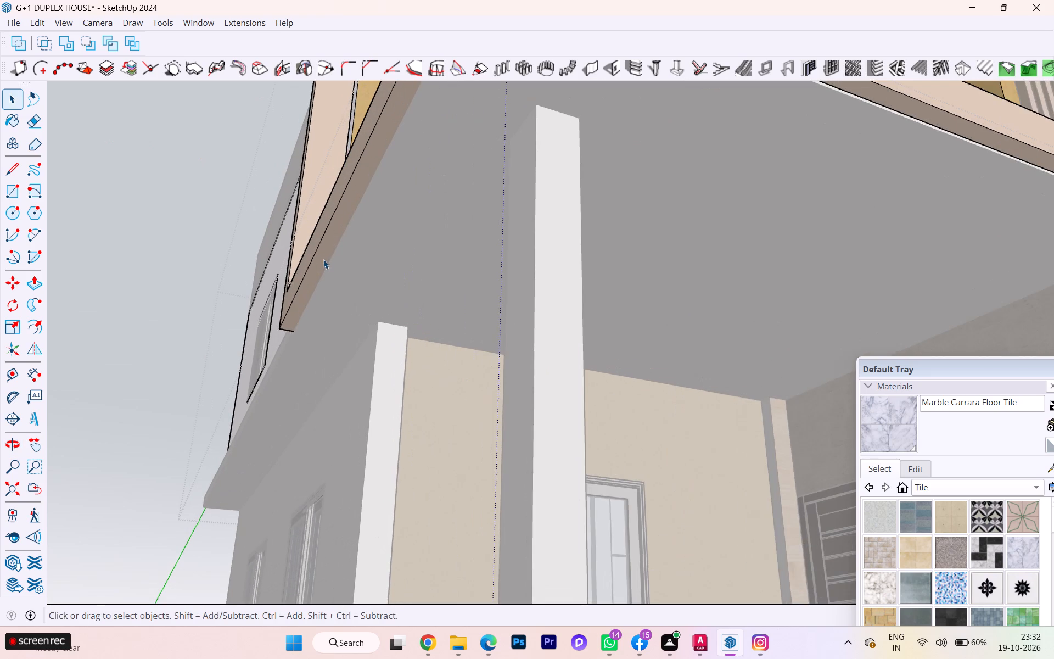
middle_click_drag(323, 259, 313, 461)
scroll(316, 447, "down", 1)
scroll(313, 461, "up", 1)
scroll(190, 351, "down", 2)
scroll(173, 349, "up", 1)
scroll(171, 349, "down", 1)
scroll(168, 349, "up", 3)
scroll(166, 349, "down", 1)
scroll(53, 343, "down", 1)
scroll(53, 343, "up", 1)
scroll(53, 343, "down", 1)
scroll(53, 343, "up", 3)
scroll(53, 343, "down", 1)
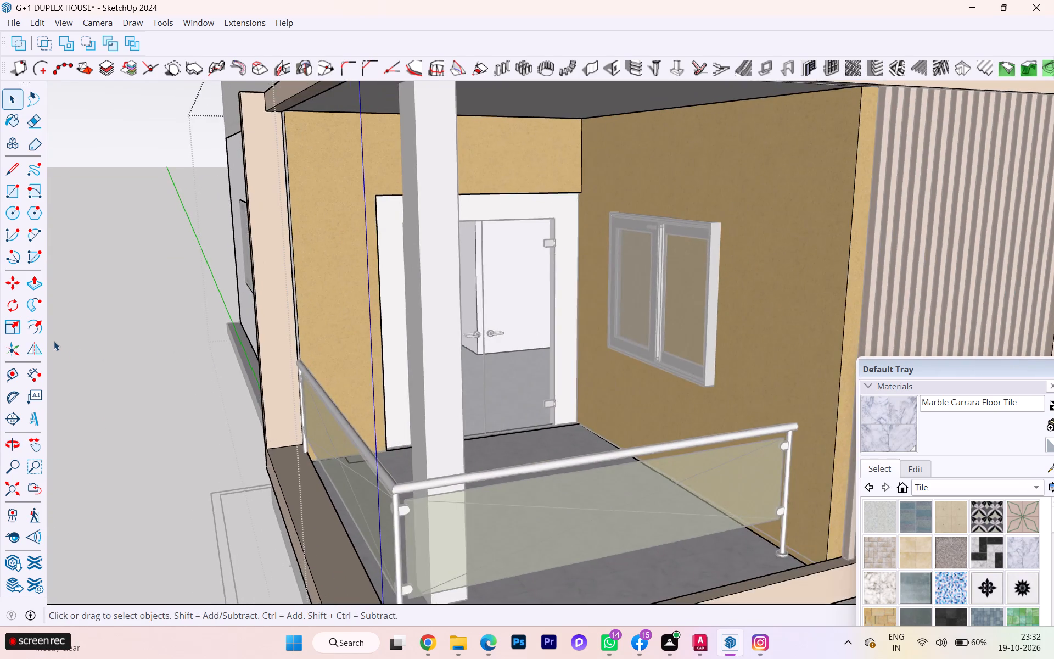
scroll(54, 341, "down", 1)
scroll(54, 340, "up", 1)
scroll(55, 340, "down", 1)
scroll(192, 337, "down", 8)
scroll(204, 348, "up", 3)
scroll(204, 348, "down", 7)
scroll(238, 365, "up", 1)
scroll(238, 365, "down", 2)
scroll(235, 372, "up", 1)
scroll(235, 372, "down", 2)
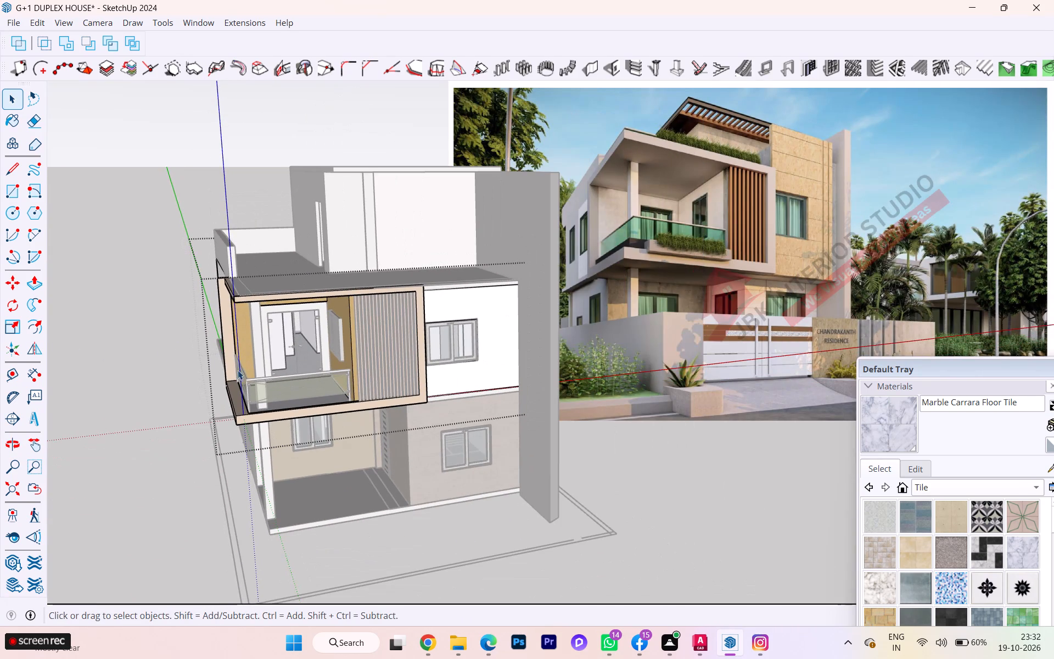
middle_click_drag(270, 375, 386, 227)
middle_click_drag(324, 348, 363, 283)
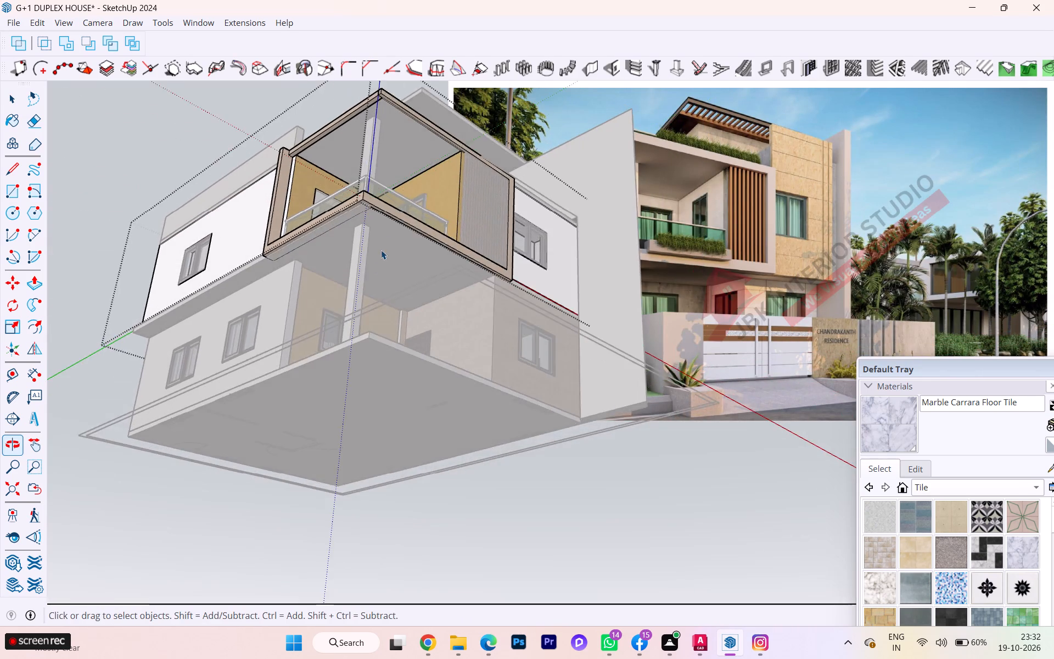
Reopen the balcony frame and pull its underside face down flush with the slab's bottom corner.
scroll(384, 235, "up", 10)
scroll(394, 203, "down", 1)
scroll(394, 203, "up", 6)
scroll(379, 208, "down", 3)
scroll(379, 208, "up", 5)
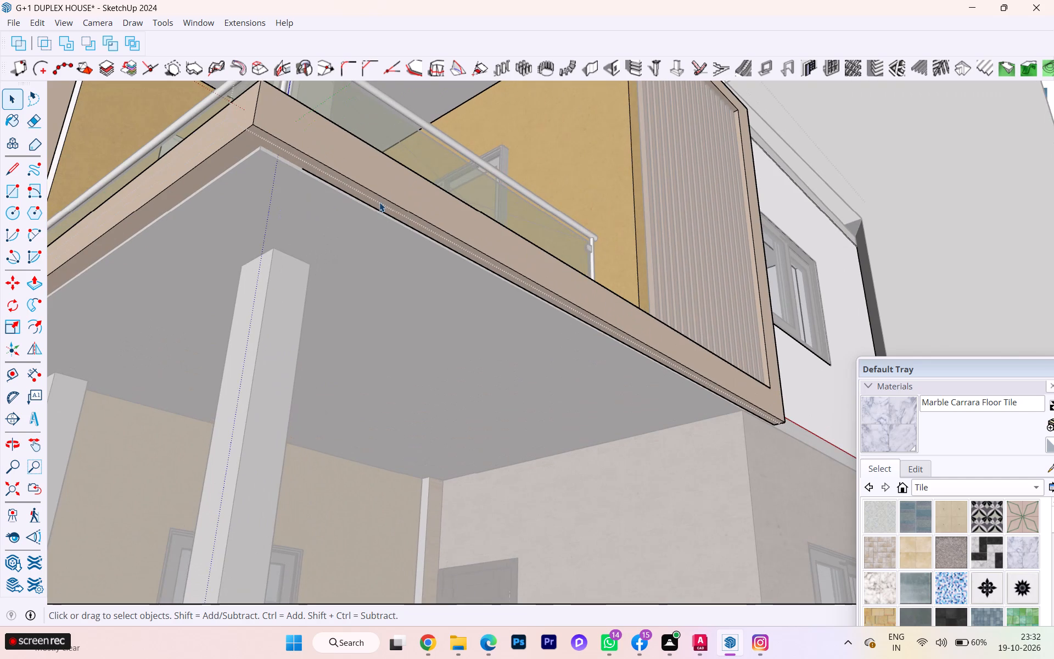
left_click(379, 201)
double_click(365, 201)
left_click(365, 199)
left_click(348, 193)
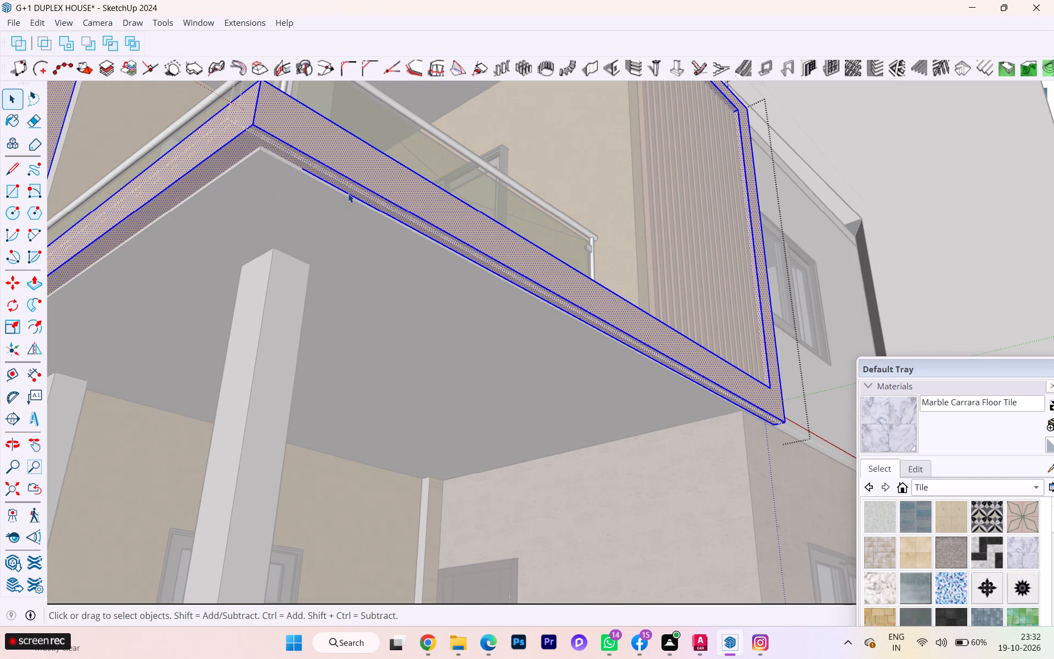
left_click(301, 165)
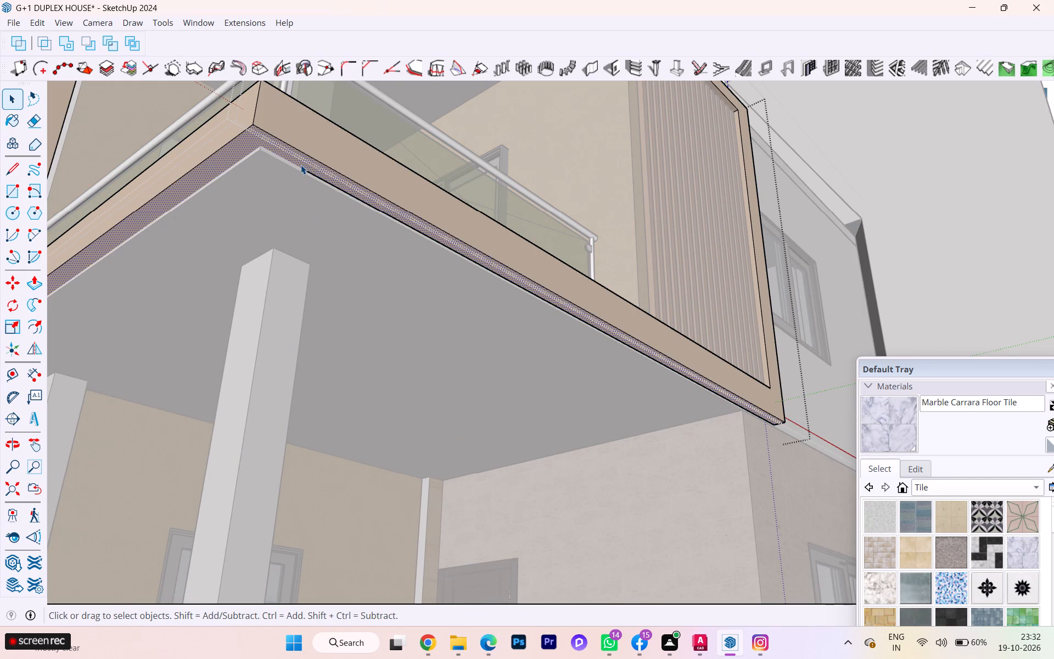
key("o")
left_click(301, 165)
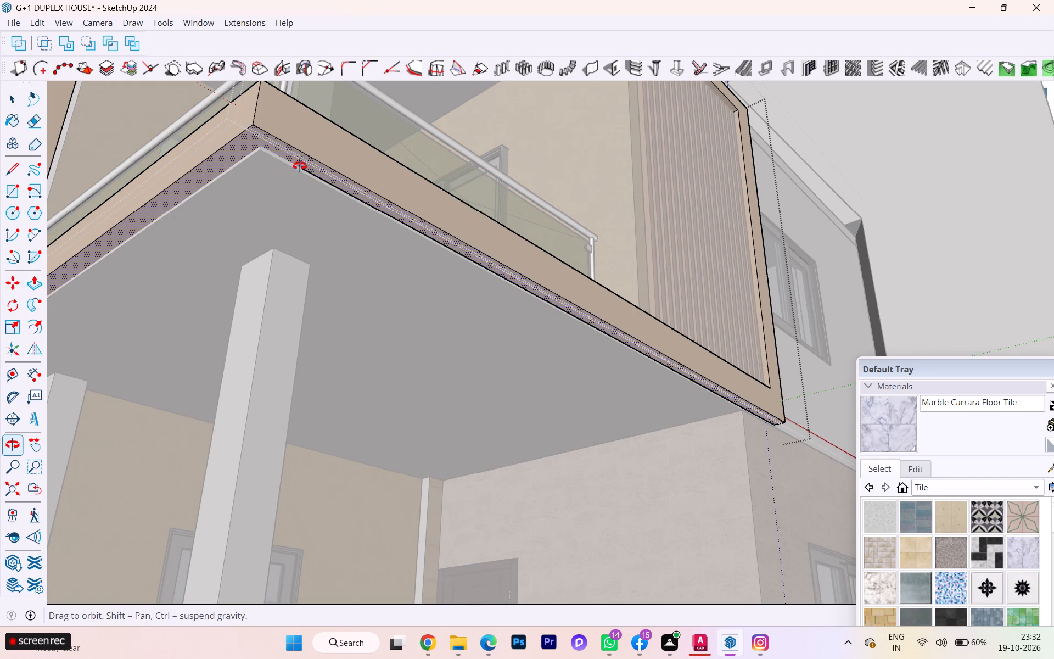
left_click(20, 103)
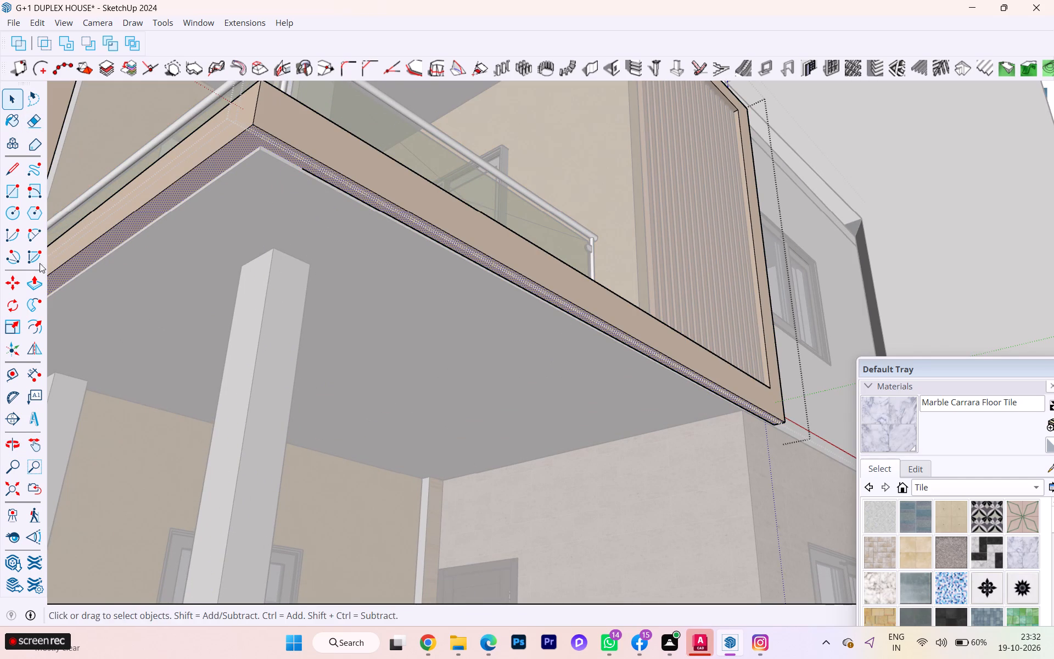
left_click(34, 287)
left_click(237, 142)
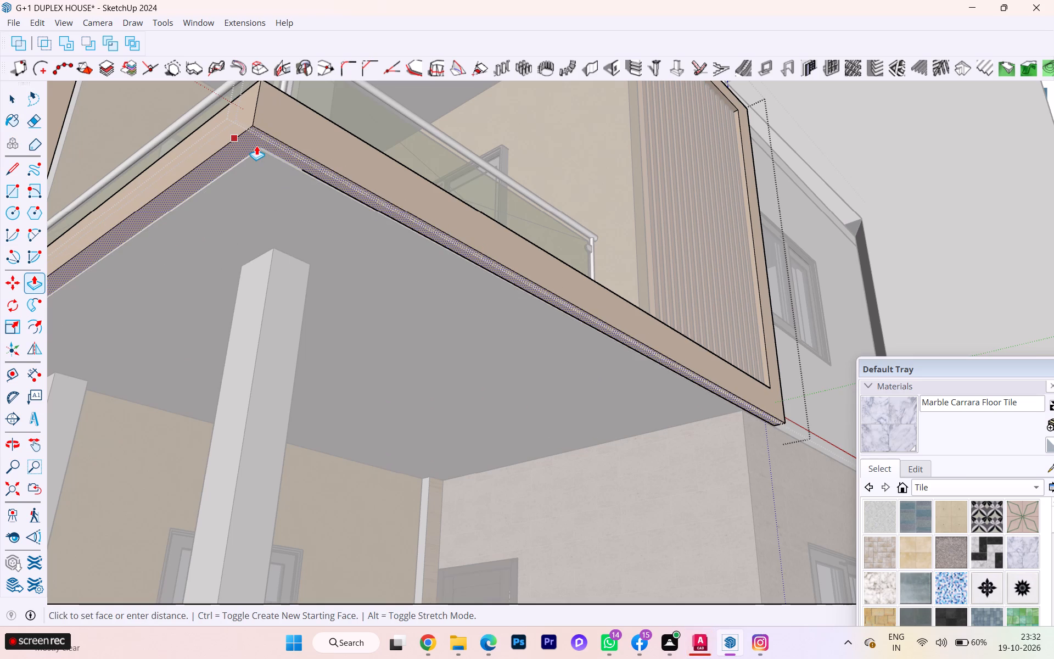
left_click(259, 147)
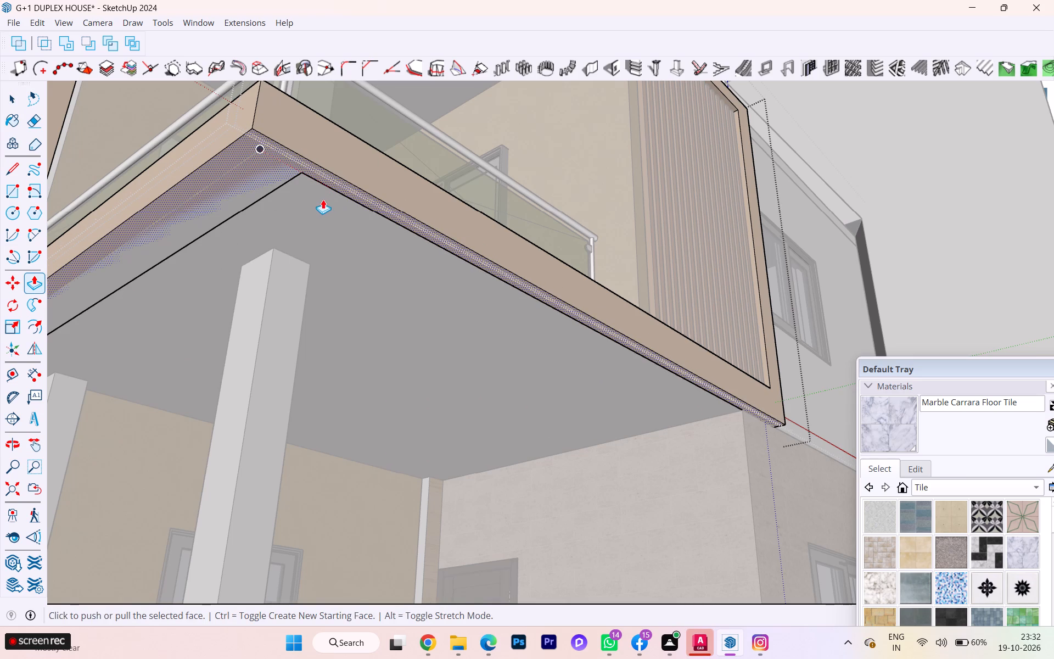
key("space")
scroll(329, 206, "down", 9)
scroll(353, 315, "down", 4)
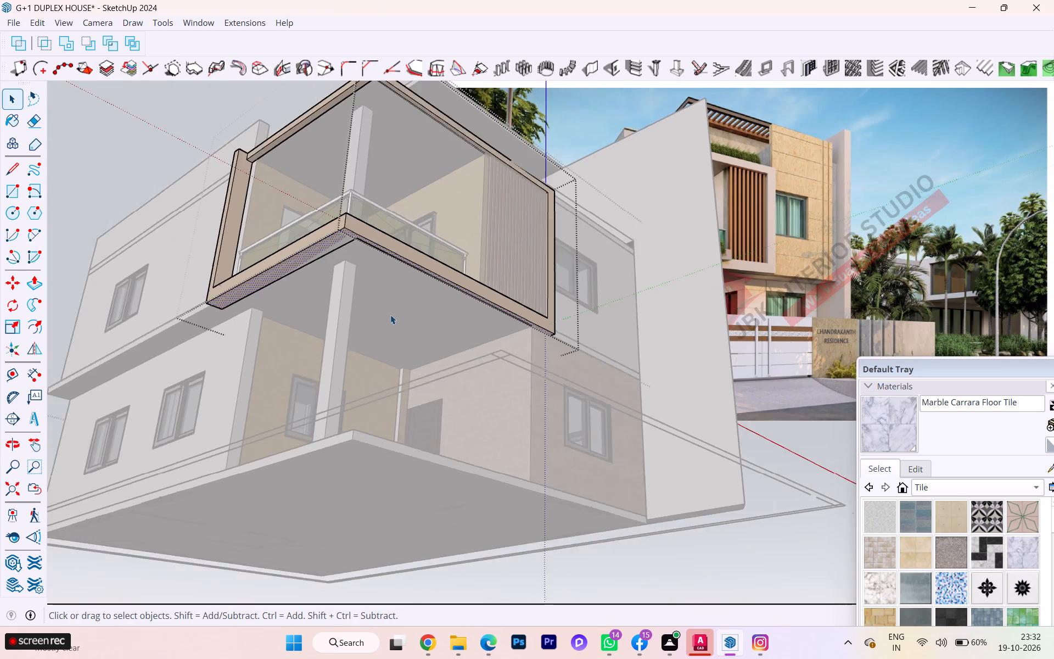
Leave the nested balcony frame groups and examine the house's front and terrace from eye level and above against the reference render.
middle_click_drag(383, 323, 250, 398)
left_click(88, 495)
scroll(242, 366, "up", 5)
scroll(236, 364, "down", 1)
scroll(233, 362, "up", 1)
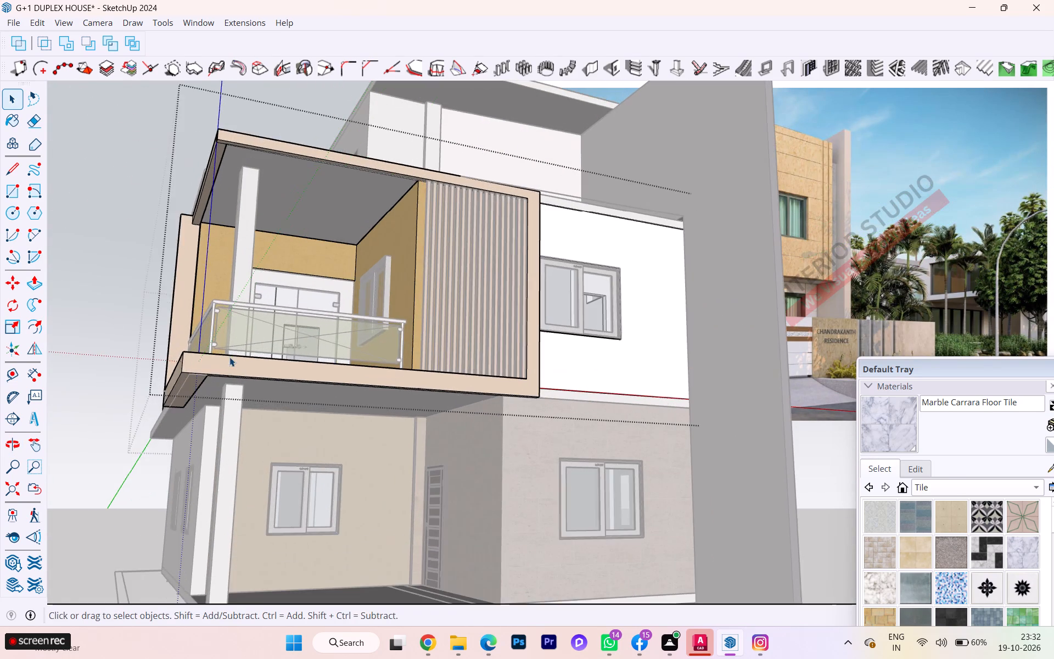
scroll(227, 350, "down", 2)
middle_click_drag(205, 396, 164, 479)
left_click(729, 432)
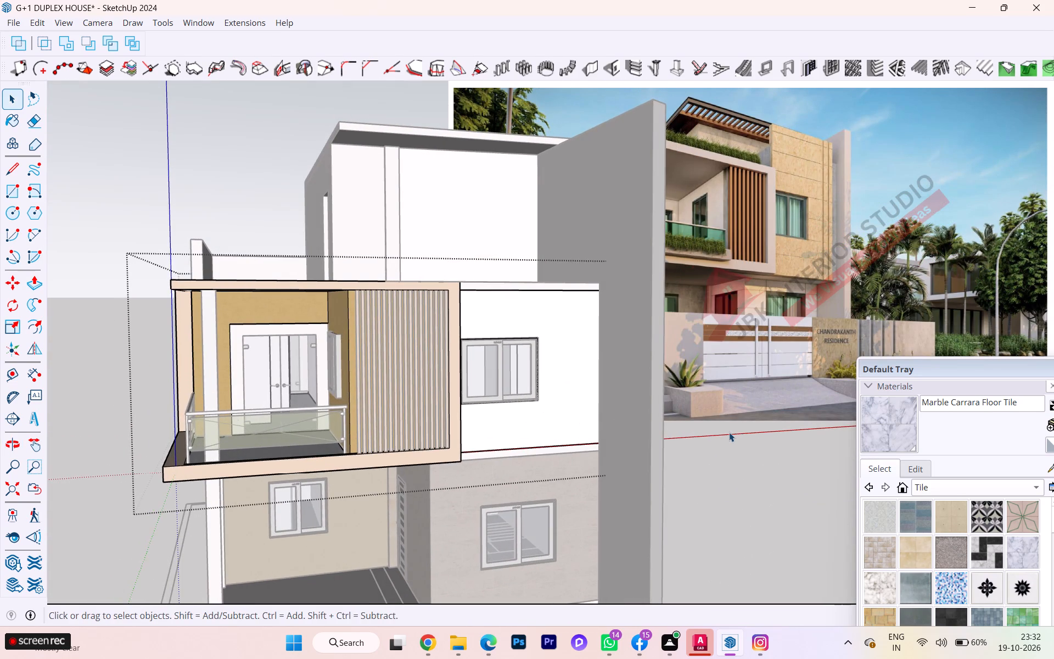
scroll(156, 323, "down", 1)
scroll(156, 323, "up", 2)
scroll(160, 321, "down", 3)
scroll(263, 353, "up", 1)
scroll(261, 354, "down", 2)
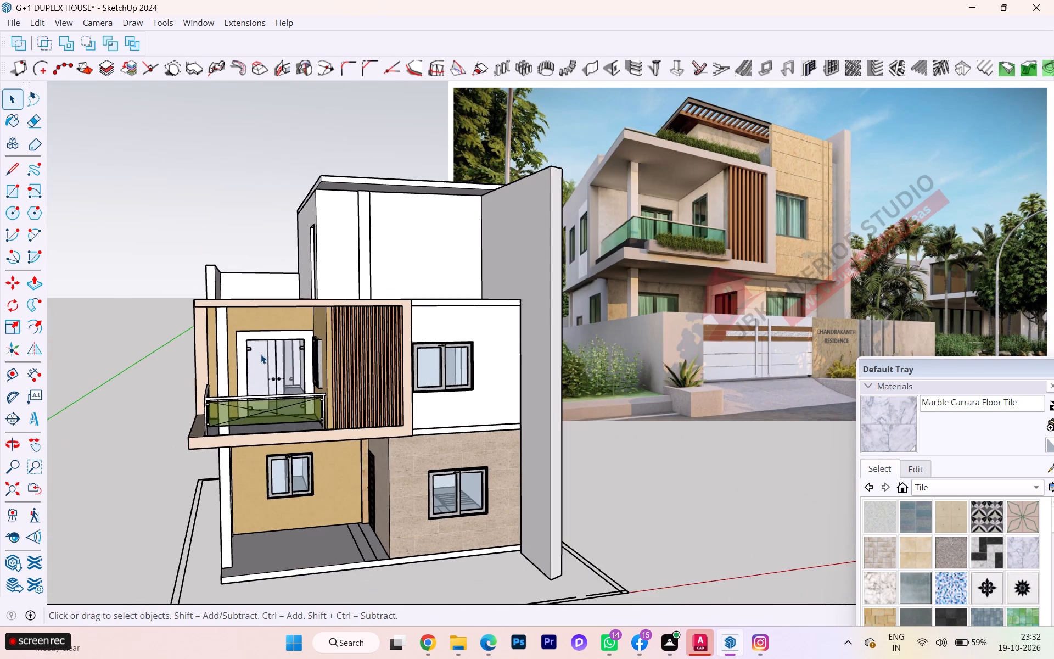
middle_click_drag(278, 374, 351, 489)
scroll(303, 425, "down", 3)
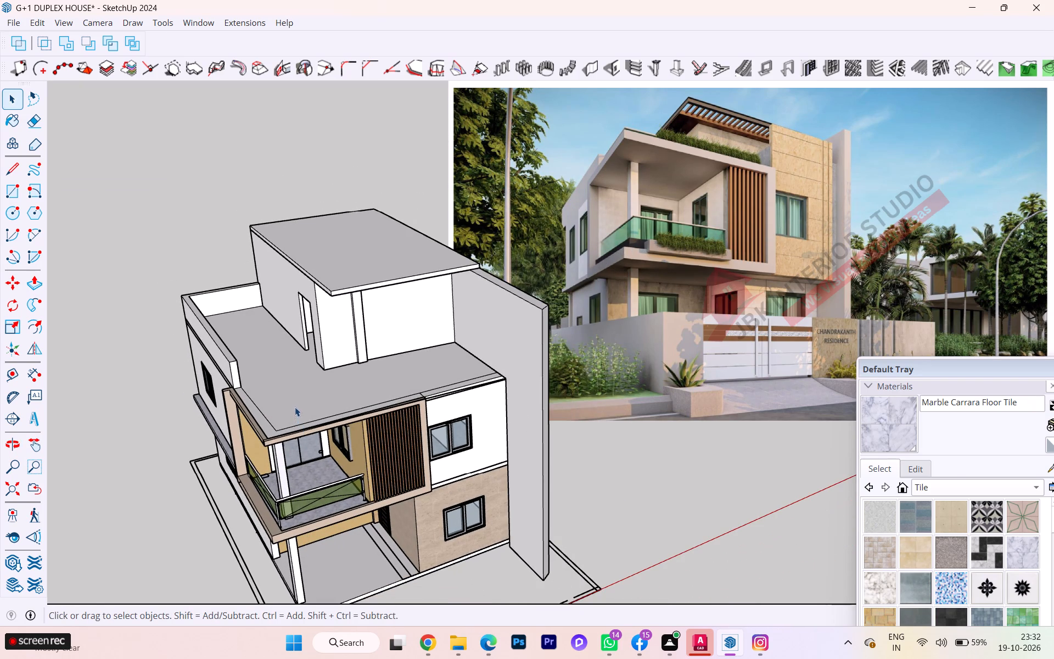
scroll(291, 406, "down", 1)
middle_click_drag(281, 408, 246, 427)
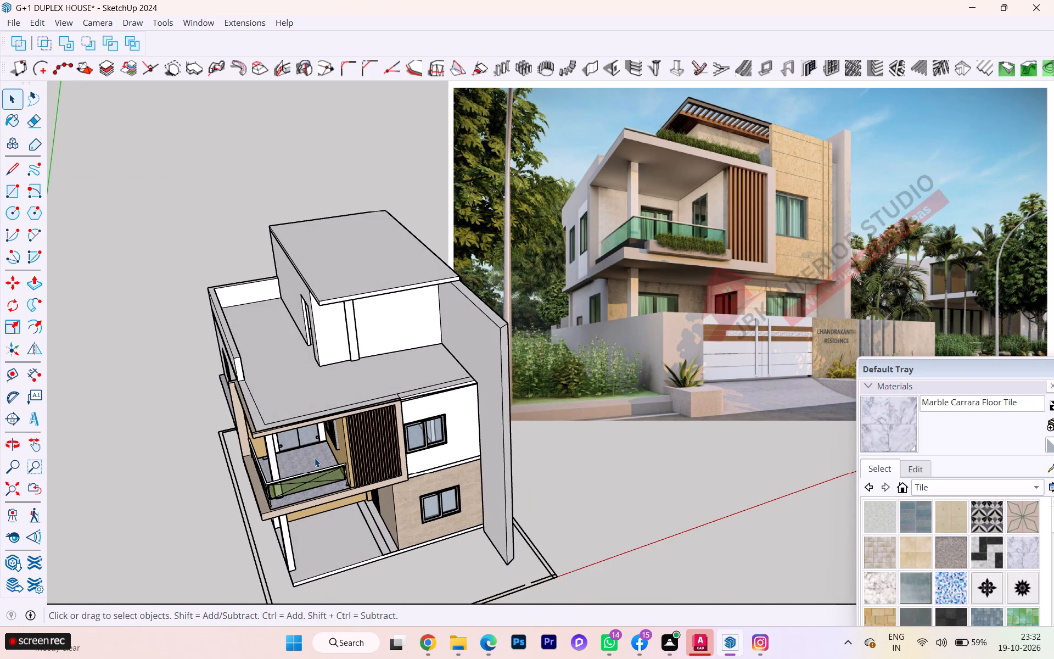
scroll(315, 459, "up", 1)
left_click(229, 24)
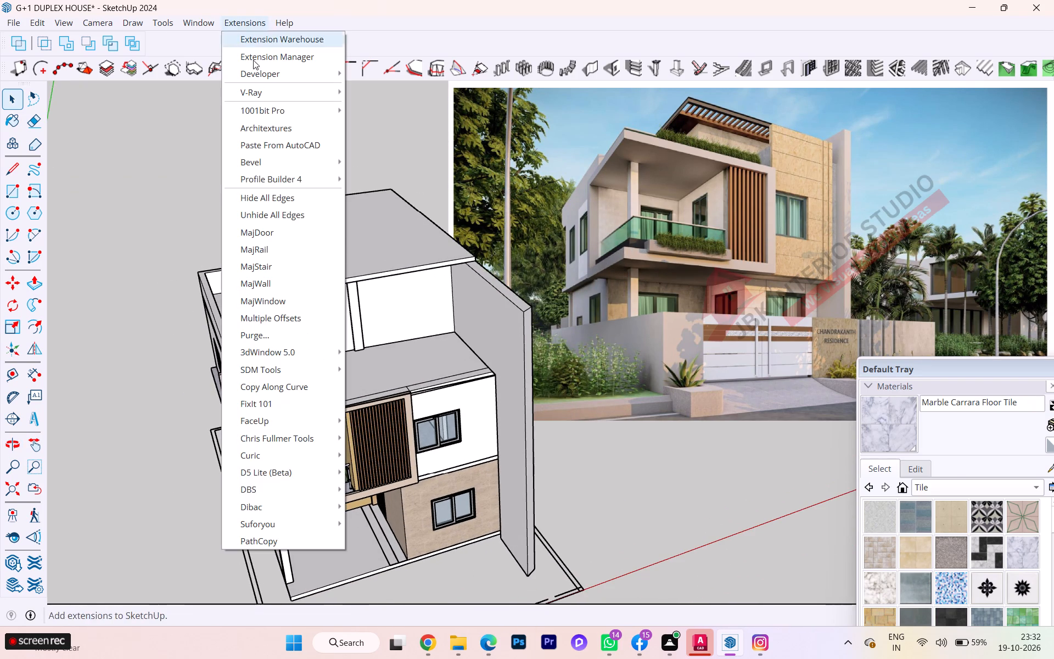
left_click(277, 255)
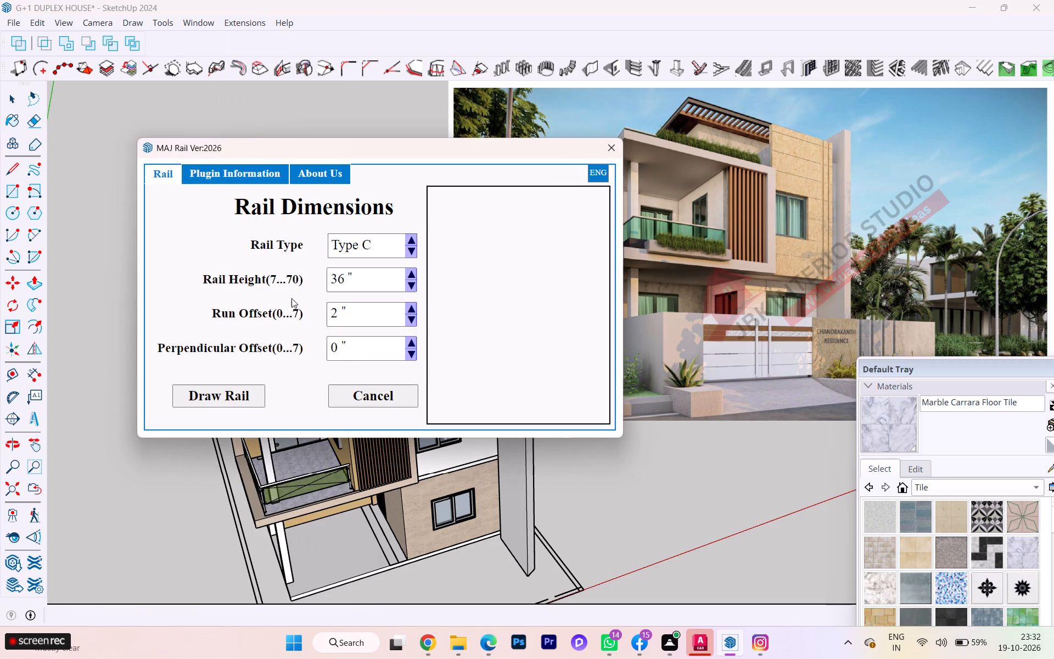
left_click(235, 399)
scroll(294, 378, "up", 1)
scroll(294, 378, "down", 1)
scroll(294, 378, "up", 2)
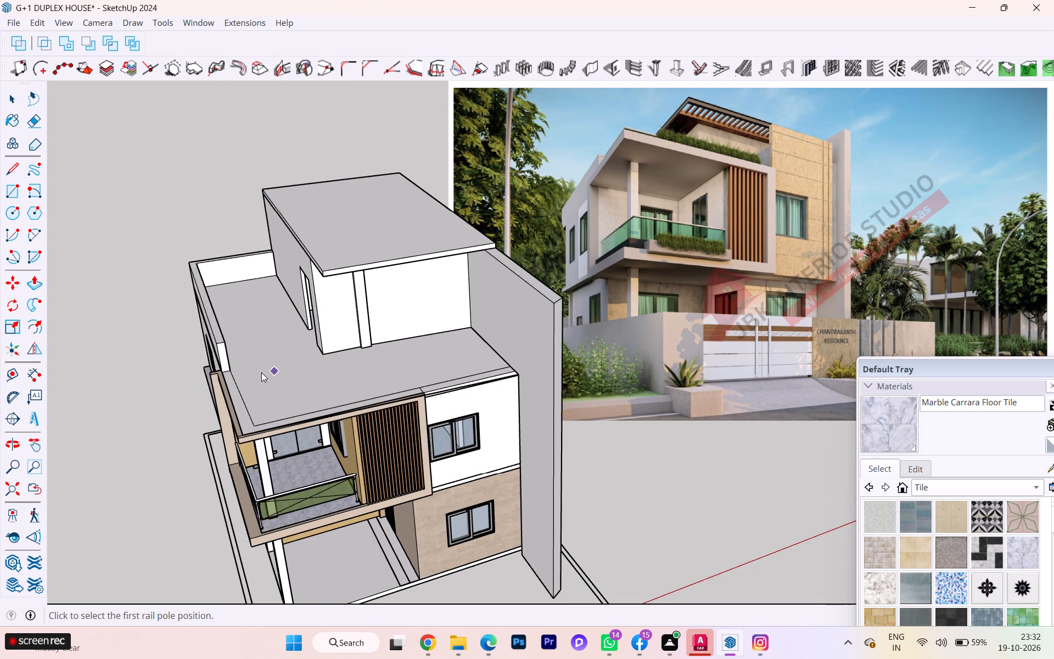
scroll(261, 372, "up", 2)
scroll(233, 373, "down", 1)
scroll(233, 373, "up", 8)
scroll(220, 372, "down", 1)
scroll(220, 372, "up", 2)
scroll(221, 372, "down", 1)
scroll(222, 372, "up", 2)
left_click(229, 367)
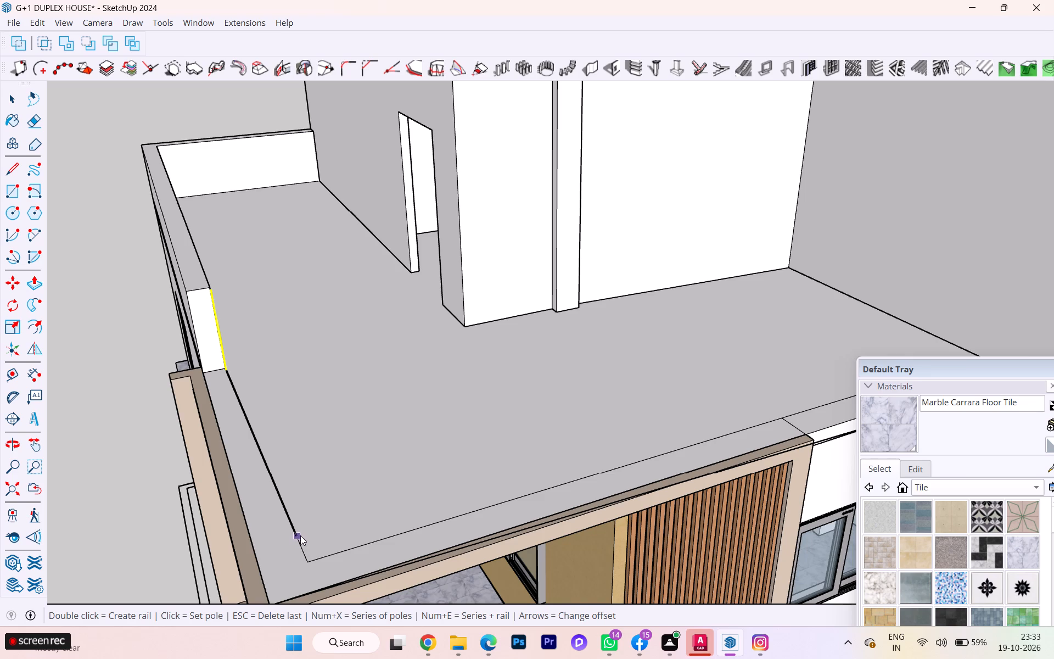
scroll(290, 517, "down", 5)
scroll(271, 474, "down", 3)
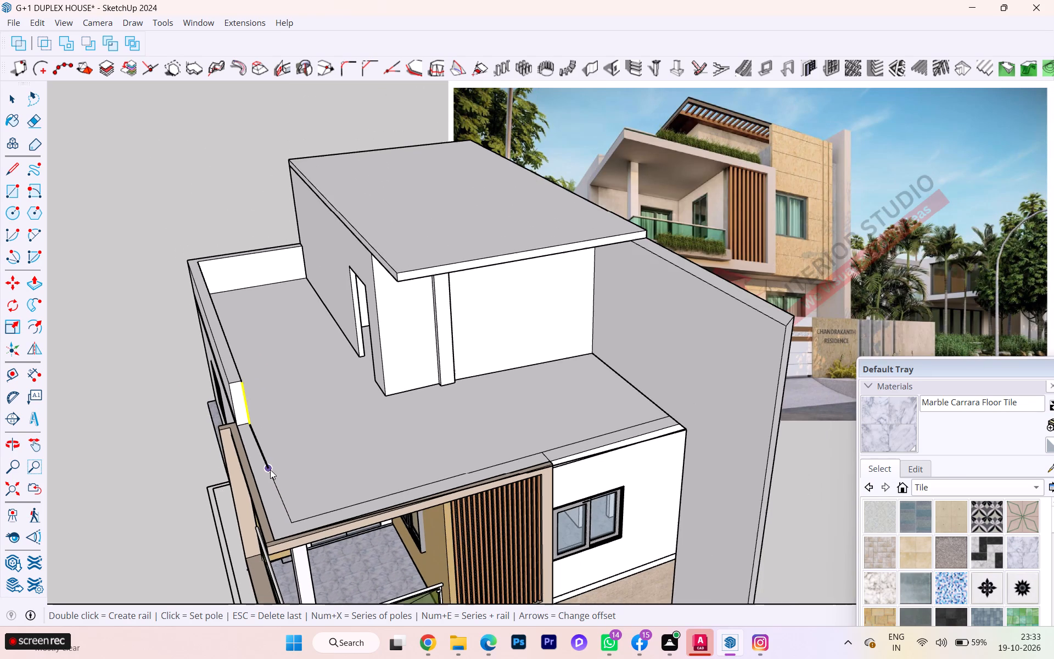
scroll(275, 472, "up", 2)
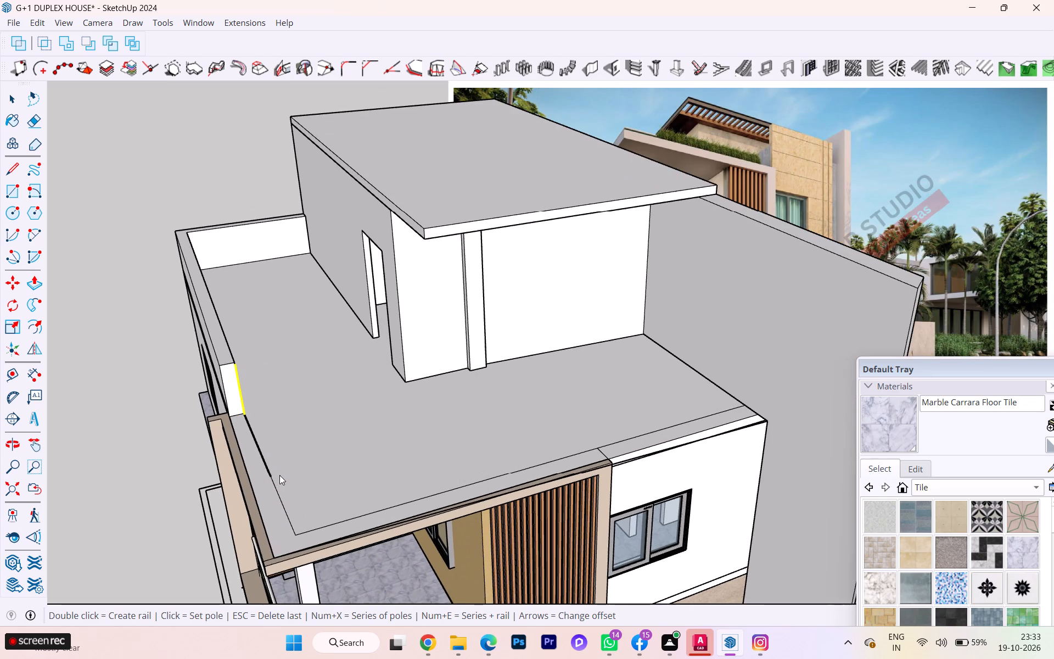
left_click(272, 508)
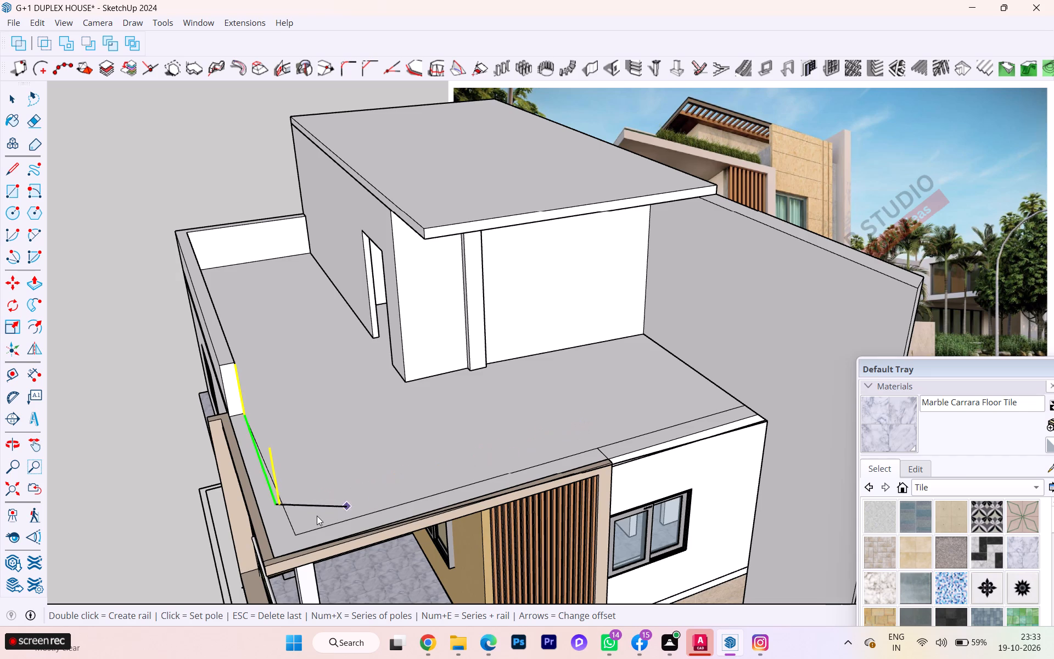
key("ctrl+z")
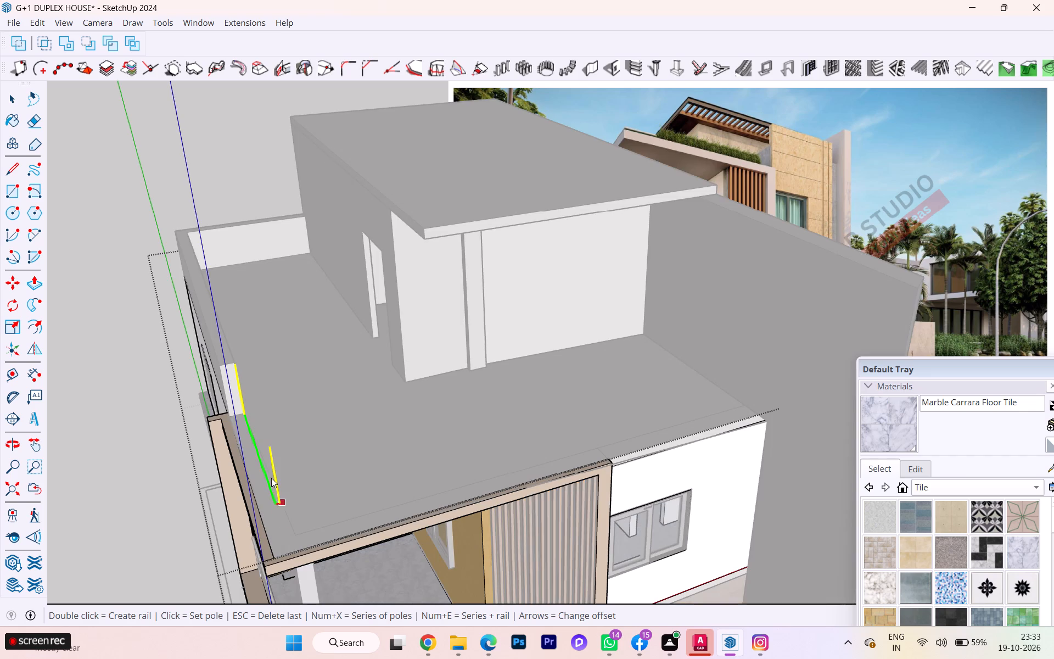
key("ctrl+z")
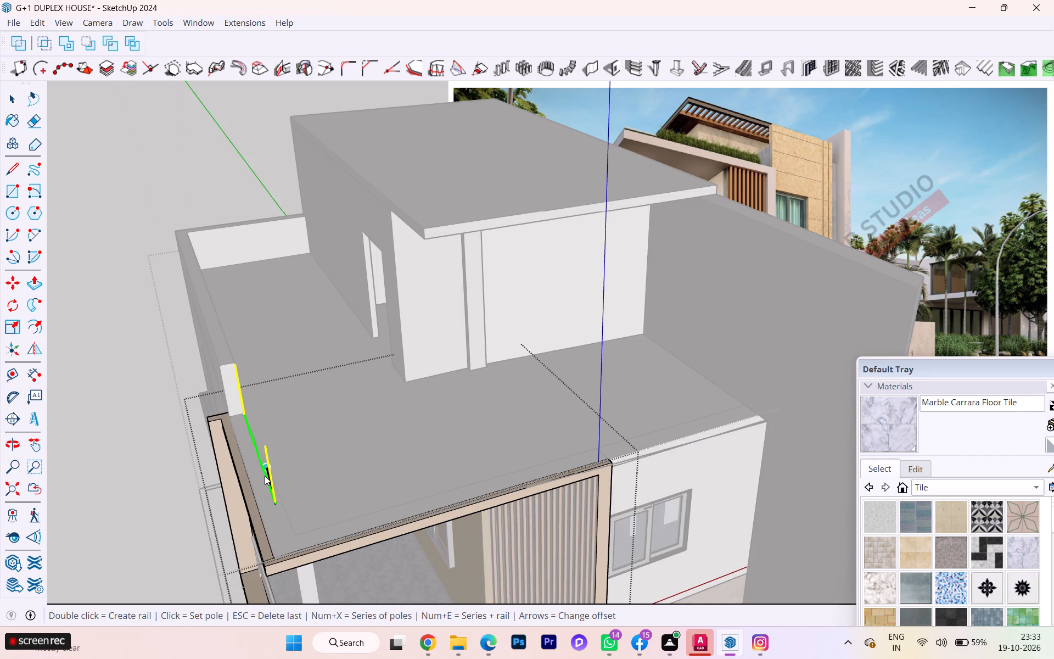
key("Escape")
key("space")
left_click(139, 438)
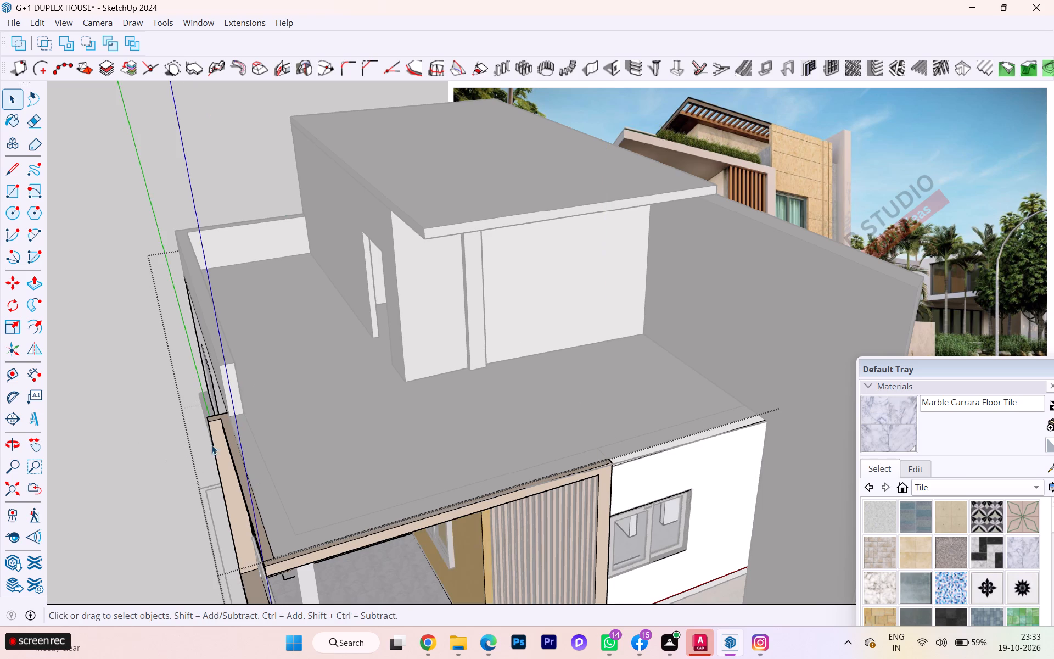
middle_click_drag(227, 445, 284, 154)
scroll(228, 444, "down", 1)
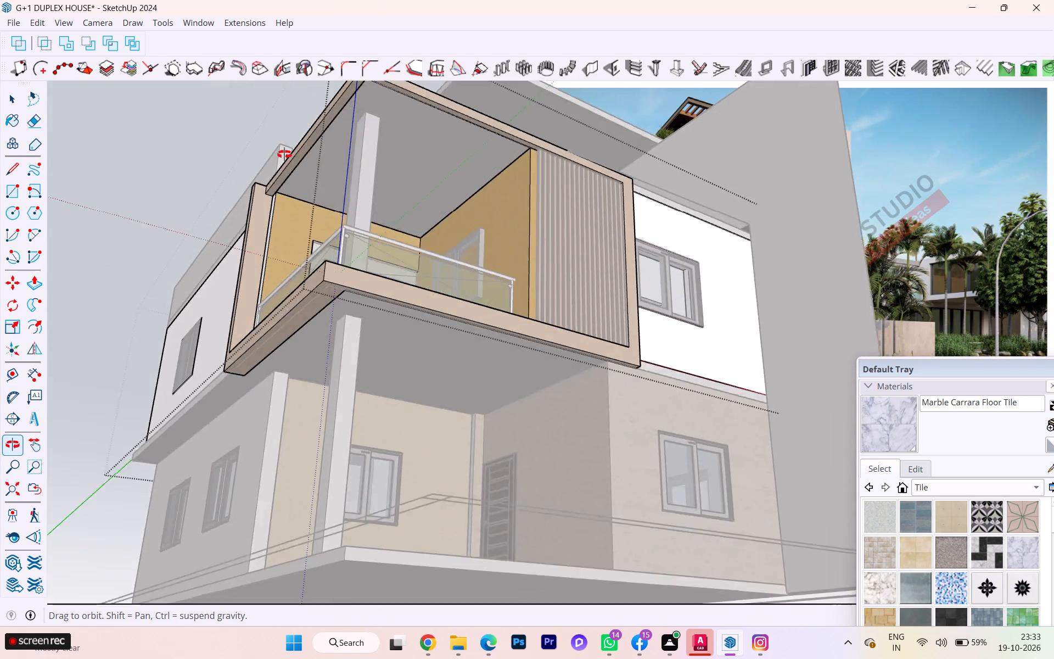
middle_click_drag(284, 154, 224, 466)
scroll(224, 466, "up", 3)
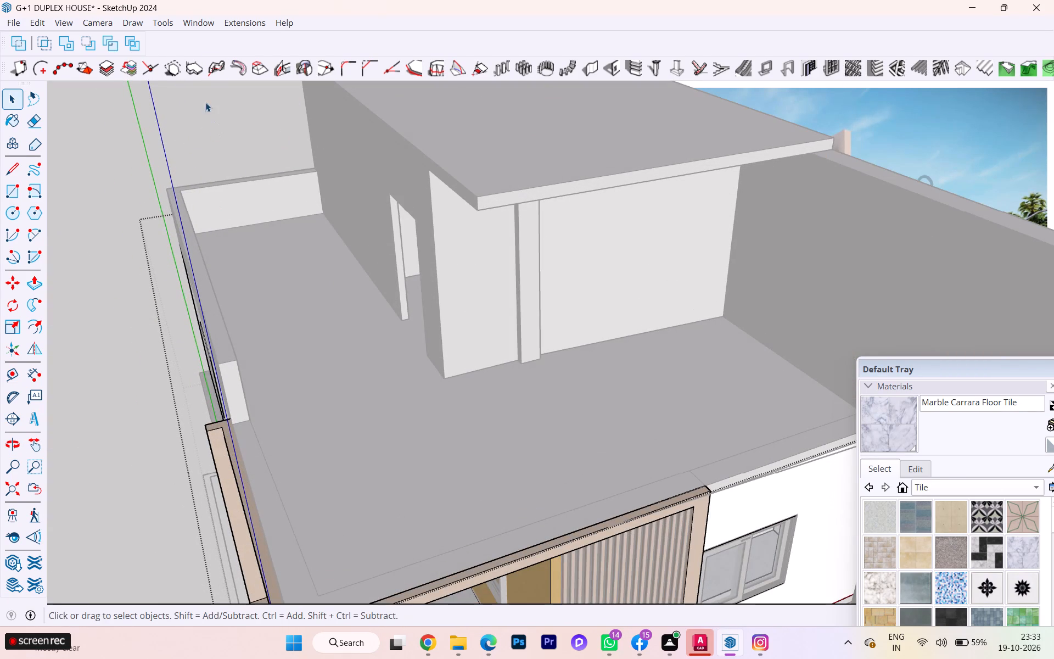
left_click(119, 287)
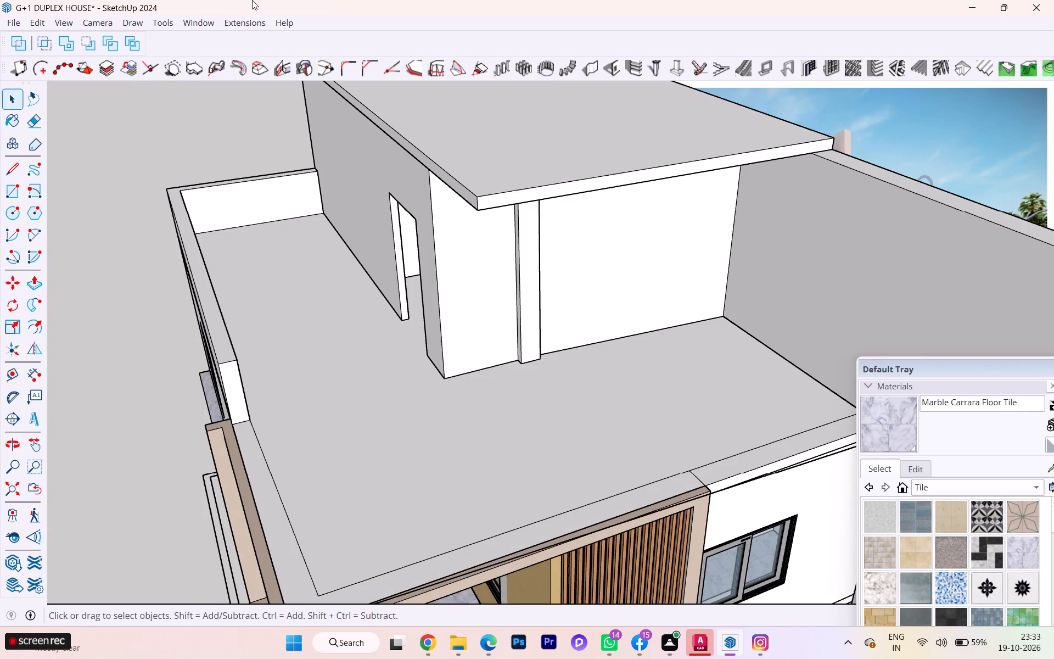
Draw a Type C, 36" MAJ Rail on the terrace from the side parapet's end to near the front corner, turning along the front edge.
left_click(200, 16)
double_click(241, 25)
left_click(284, 254)
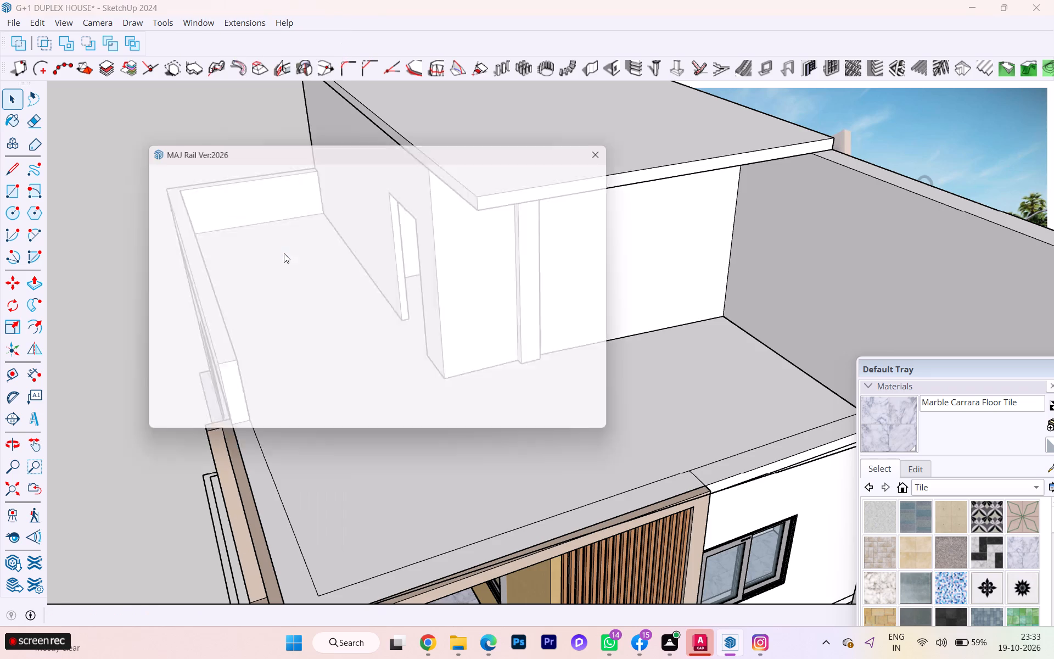
left_click(227, 399)
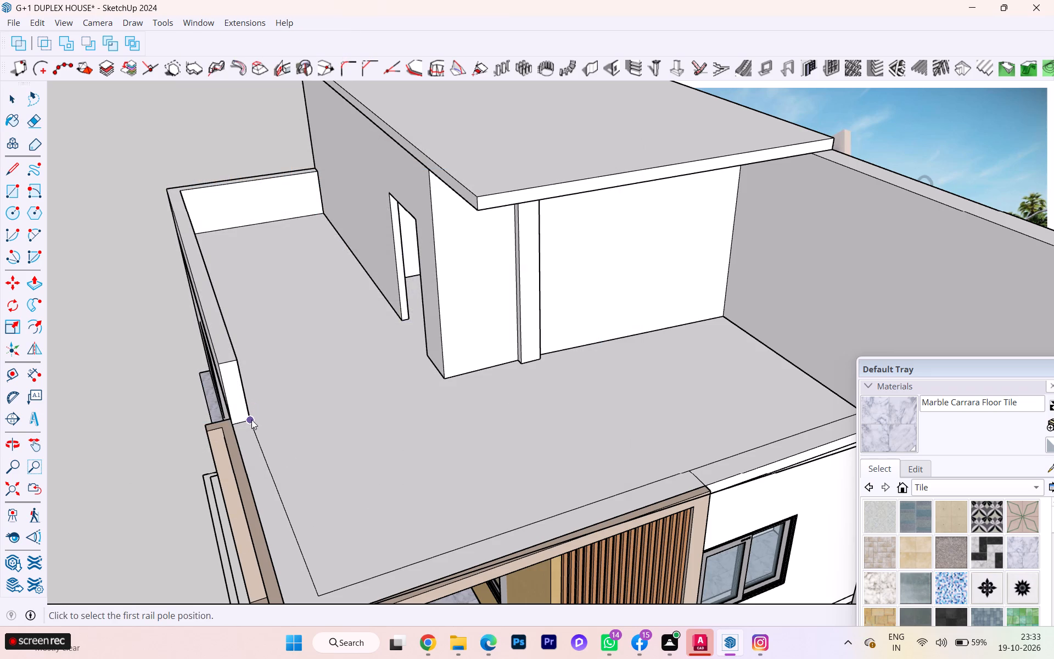
left_click(248, 420)
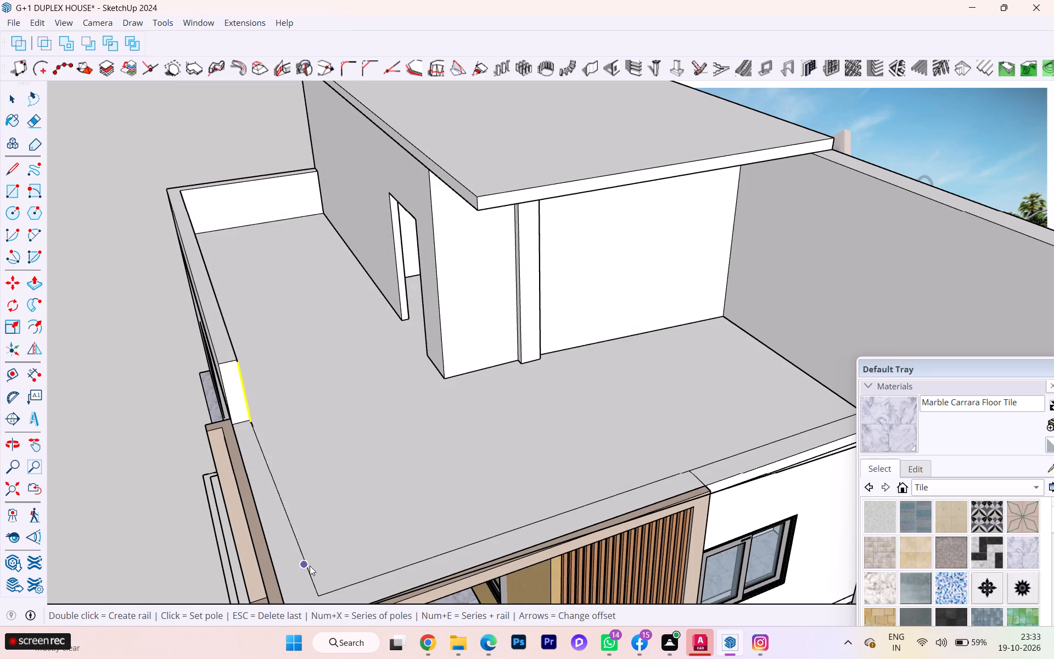
left_click(295, 567)
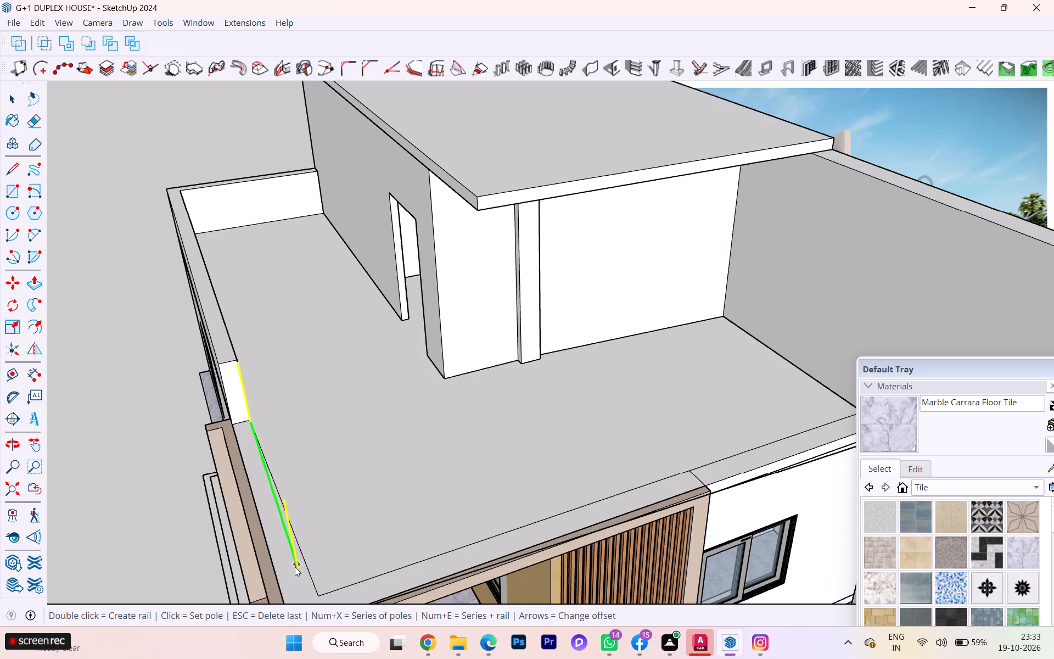
double_click(671, 451)
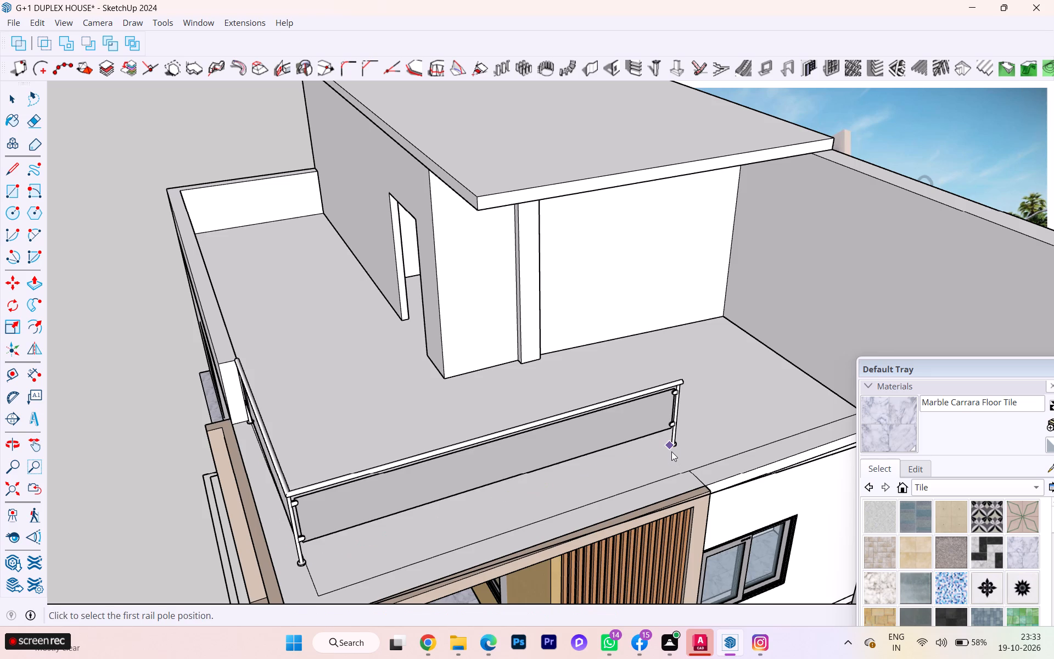
scroll(551, 398, "down", 2)
middle_click_drag(517, 386, 379, 291)
key("space")
key("space")
Examine the terrace railing from the front and both sides, comparing its position with the balcony frame and reference render.
scroll(205, 326, "down", 1)
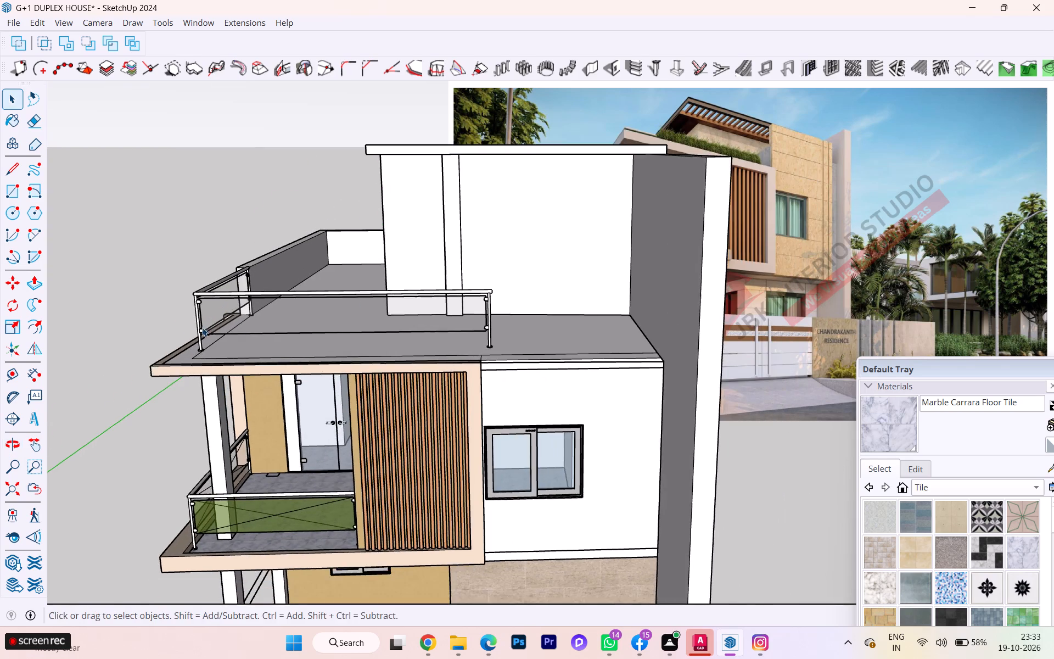
middle_click_drag(200, 328, 209, 351)
scroll(176, 383, "down", 2)
scroll(109, 362, "down", 1)
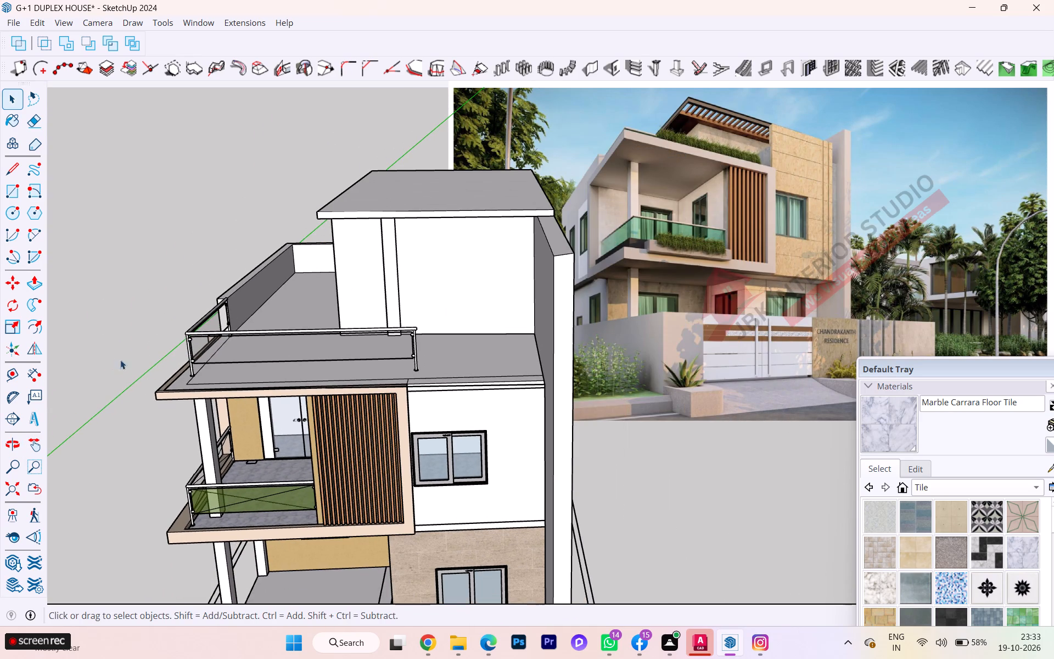
middle_click_drag(229, 390, 361, 404)
scroll(350, 405, "up", 7)
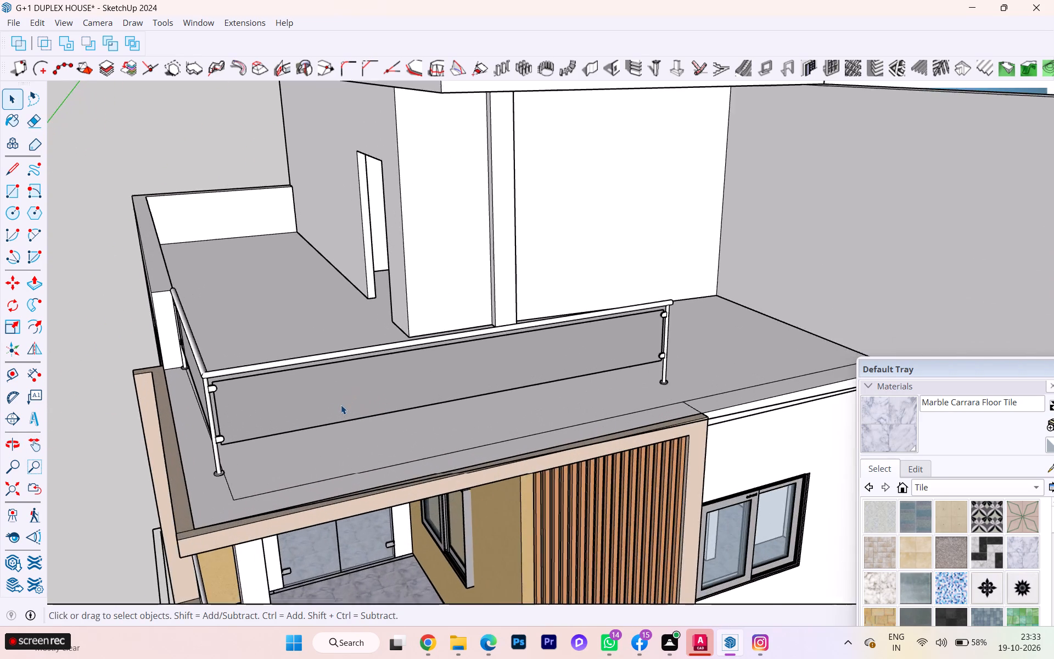
scroll(331, 400, "down", 1)
middle_click_drag(323, 397, 0, 381)
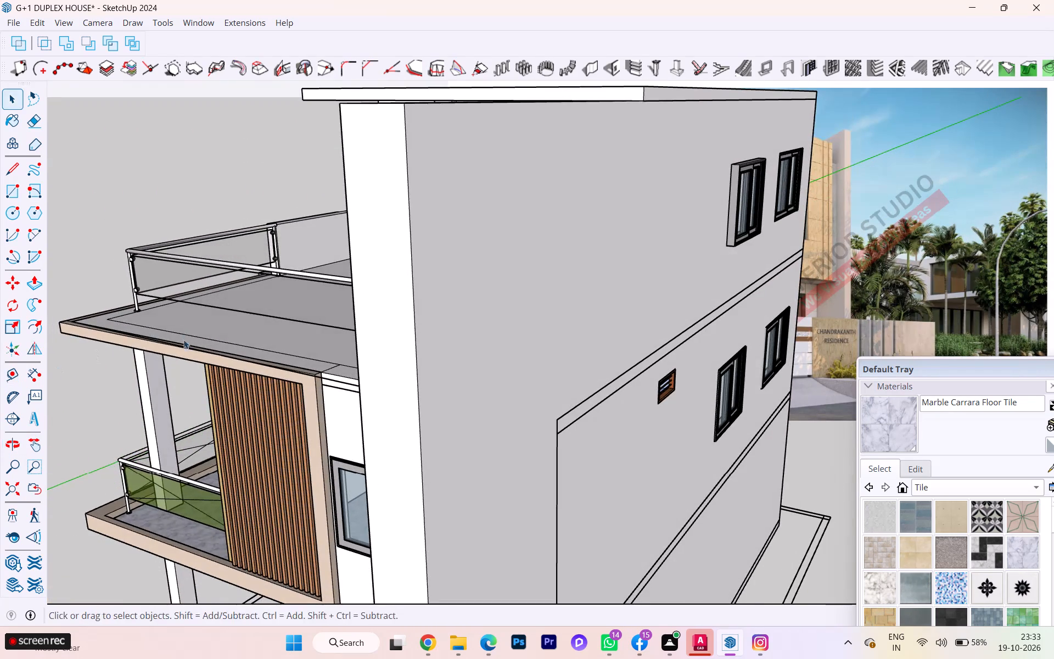
Open the terrace slab and parapet group, select all its connected faces, and paint them with the Basic Tile material.
middle_click_drag(166, 362, 109, 562)
scroll(187, 397, "down", 1)
middle_click_drag(188, 396, 390, 401)
double_click(364, 422)
double_click(363, 422)
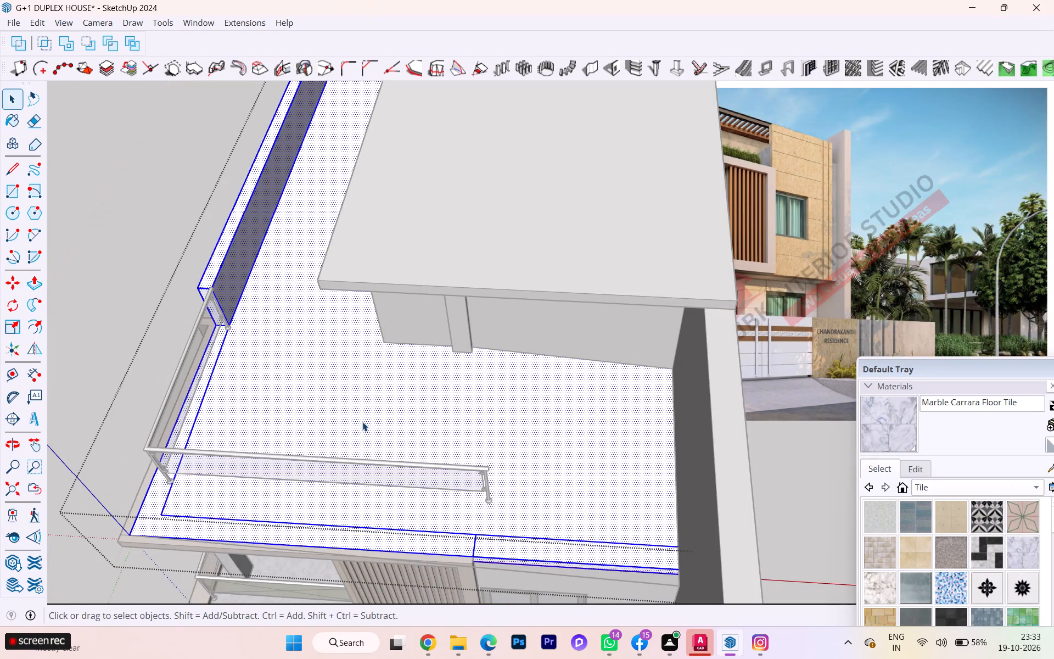
double_click(330, 412)
scroll(219, 426, "down", 3)
scroll(210, 426, "up", 1)
scroll(111, 418, "down", 2)
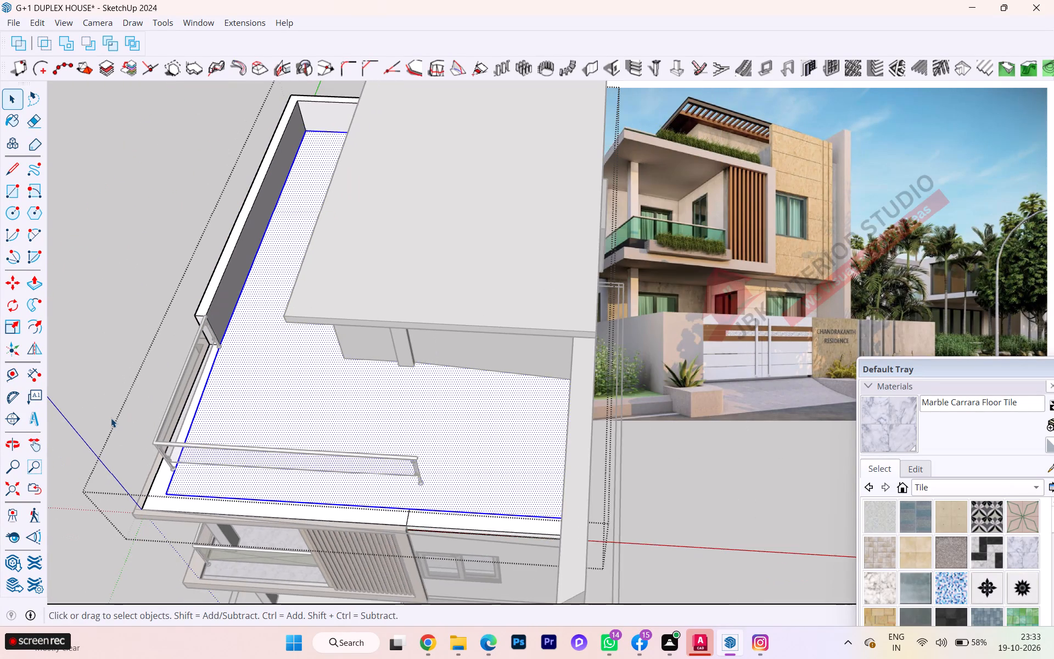
scroll(169, 481, "up", 1)
left_click(156, 486)
double_click(265, 474)
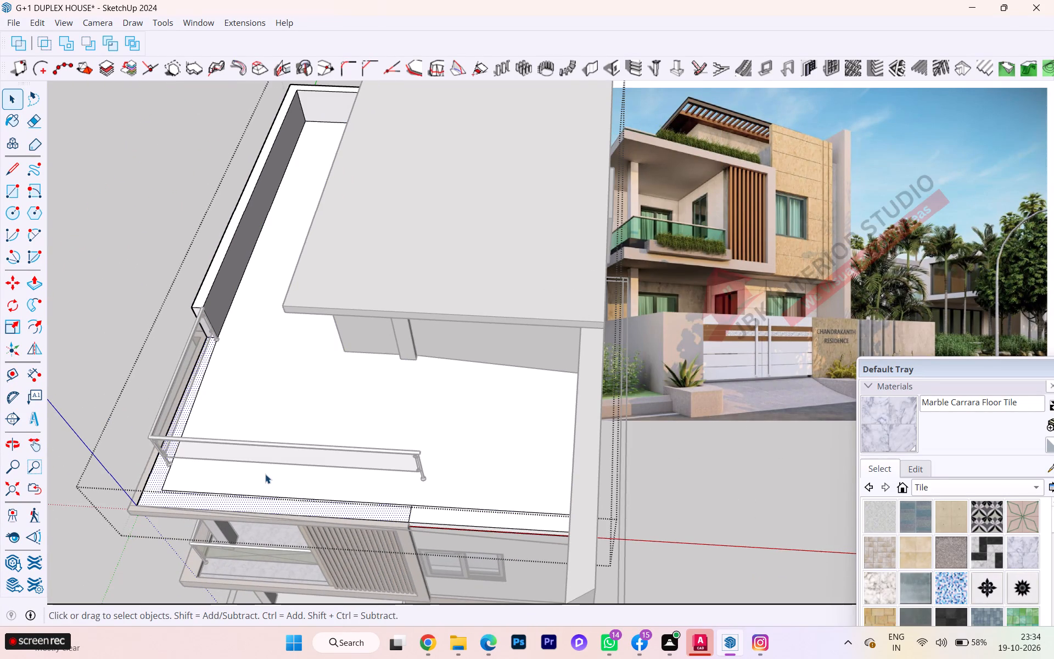
double_click(265, 474)
scroll(264, 471, "down", 4)
scroll(255, 463, "up", 1)
scroll(245, 459, "down", 1)
scroll(155, 427, "down", 3)
scroll(155, 427, "up", 1)
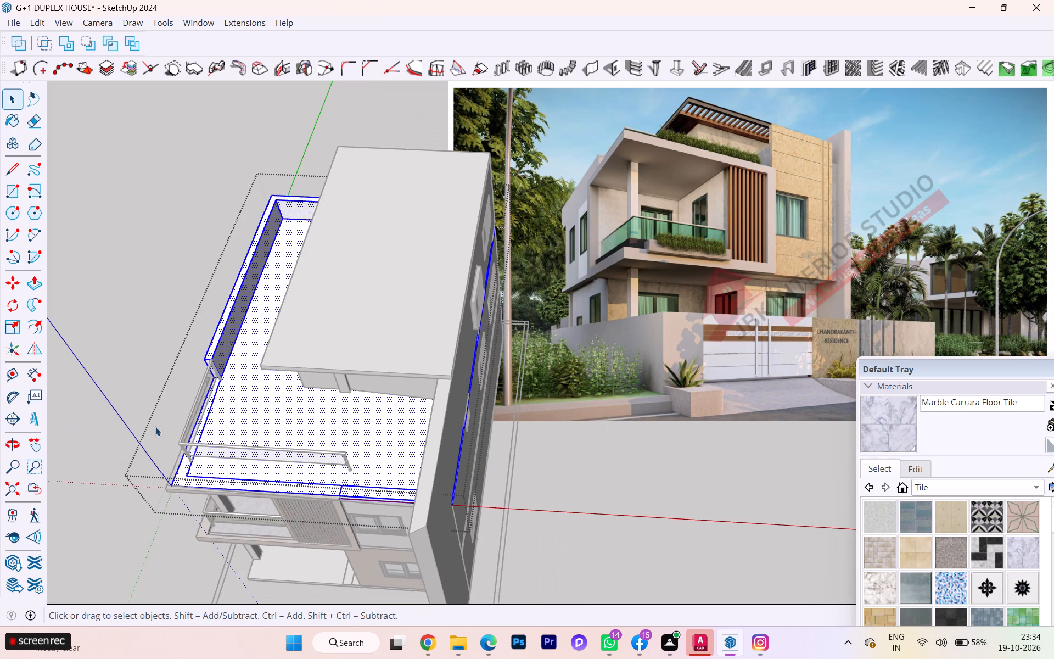
scroll(158, 422, "down", 1)
middle_click_drag(160, 420, 371, 322)
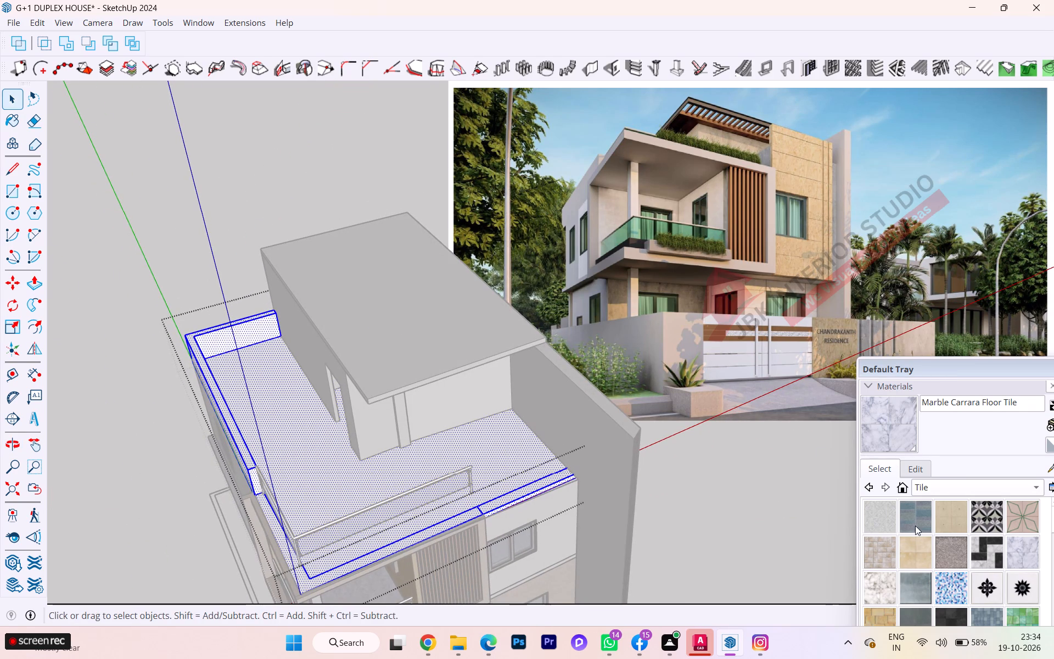
left_click(877, 514)
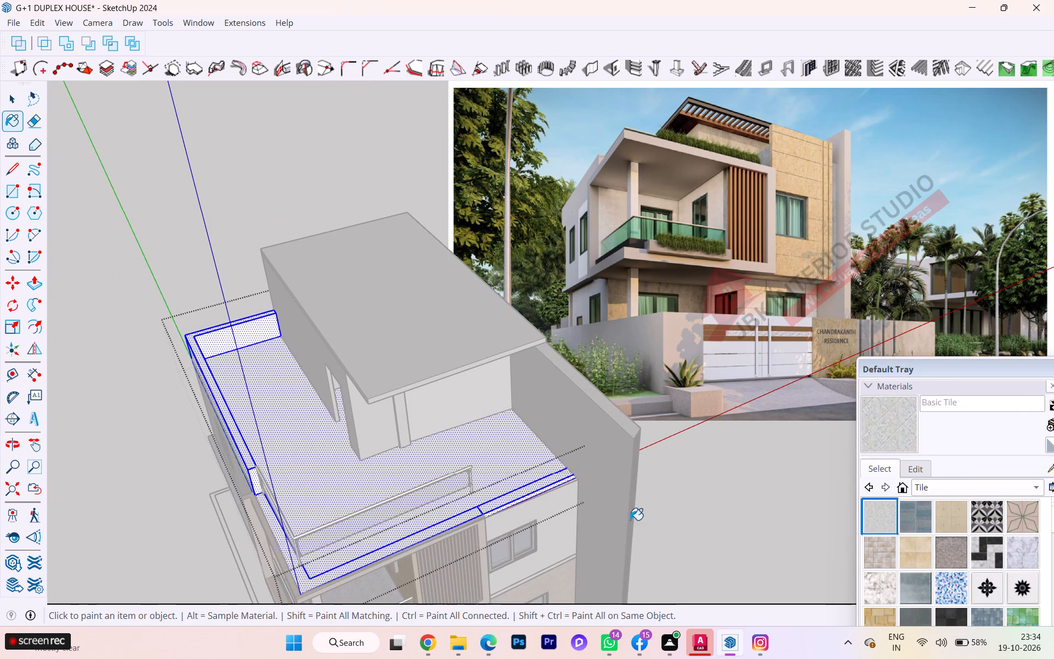
left_click(320, 484)
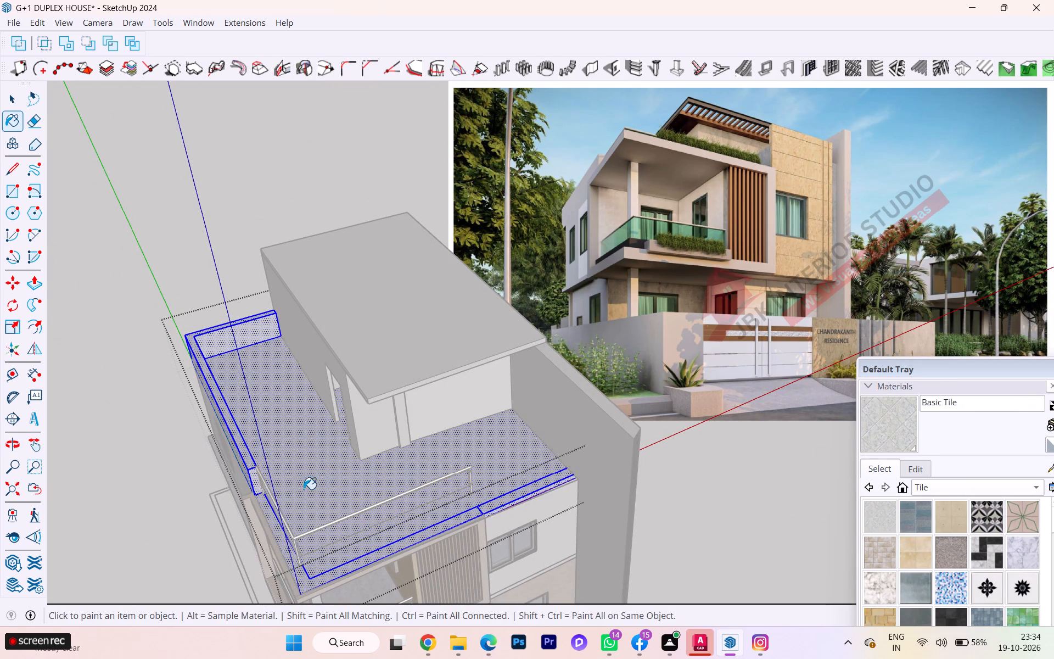
Leave the terrace slab group and examine the tiled terrace and its railing from the front and from above.
scroll(302, 490, "down", 1)
middle_click_drag(300, 490, 383, 425)
key("space")
left_click(98, 473)
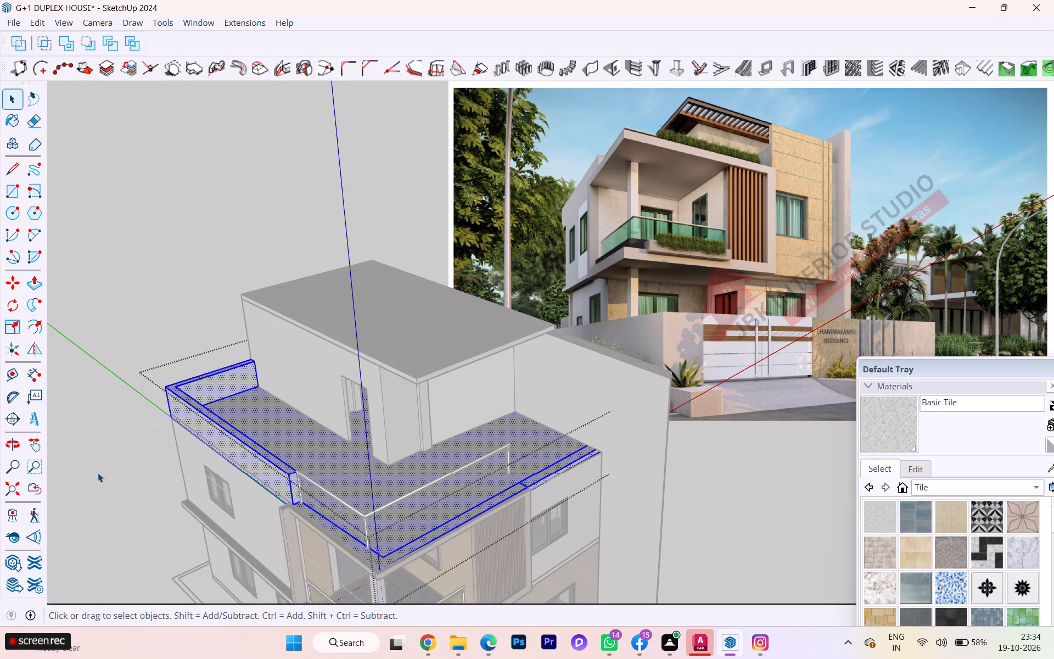
scroll(335, 461, "down", 1)
middle_click_drag(339, 461, 304, 368)
scroll(365, 437, "up", 1)
scroll(372, 444, "down", 1)
scroll(373, 445, "up", 6)
scroll(378, 447, "down", 1)
scroll(378, 447, "up", 2)
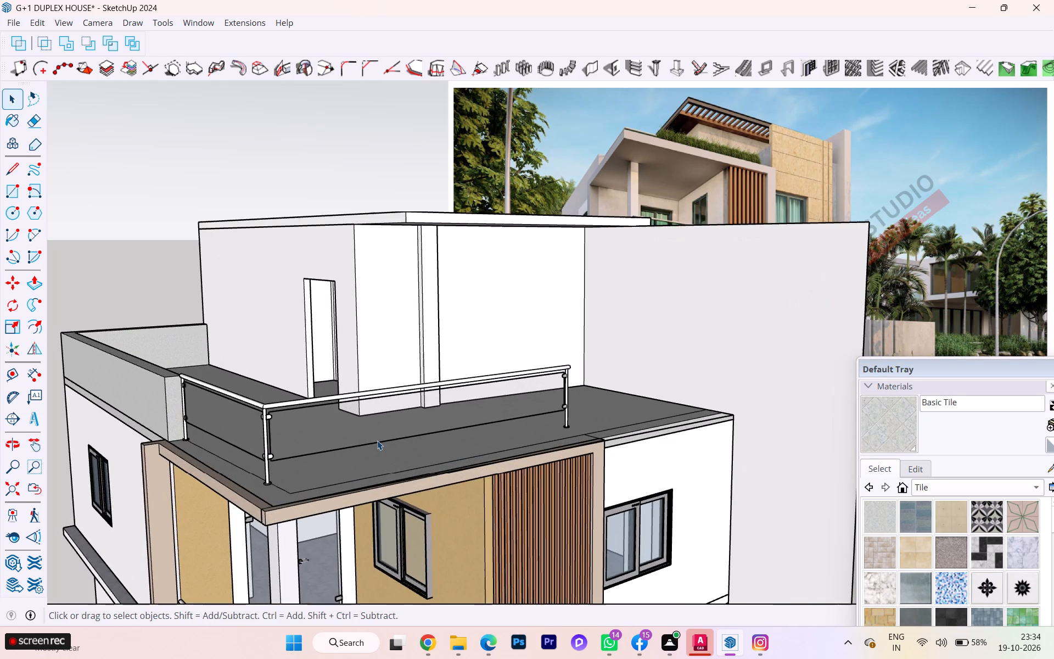
scroll(361, 467, "down", 1)
middle_click_drag(359, 472, 287, 557)
scroll(287, 557, "up", 5)
scroll(295, 527, "down", 1)
scroll(295, 527, "up", 3)
scroll(305, 515, "down", 2)
scroll(305, 515, "up", 3)
scroll(305, 515, "down", 3)
scroll(305, 515, "up", 1)
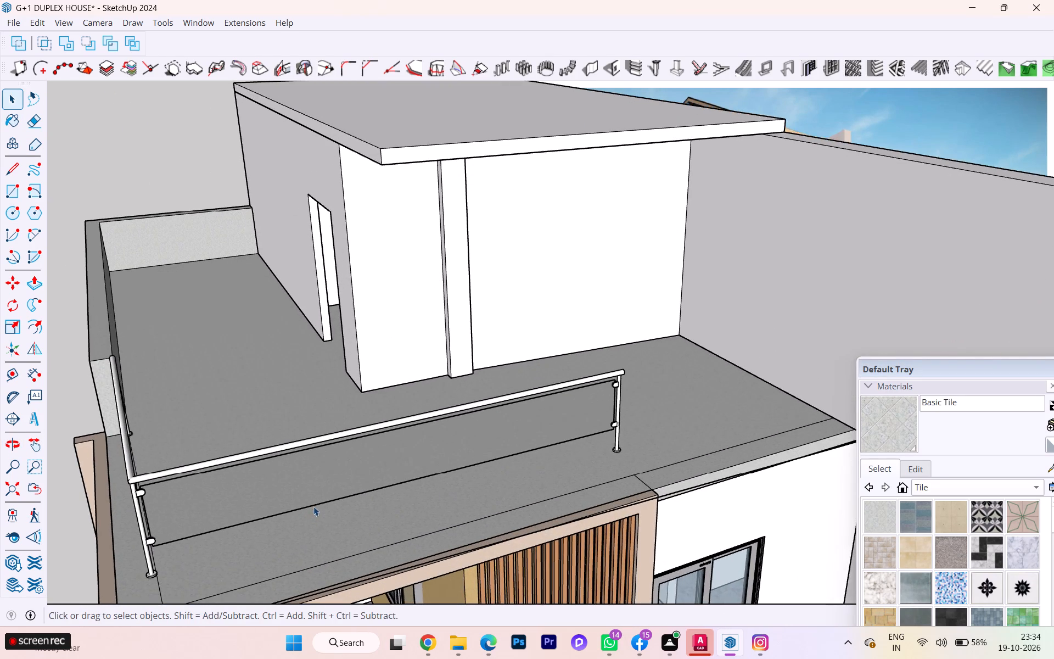
scroll(313, 506, "down", 8)
middle_click_drag(281, 460, 304, 353)
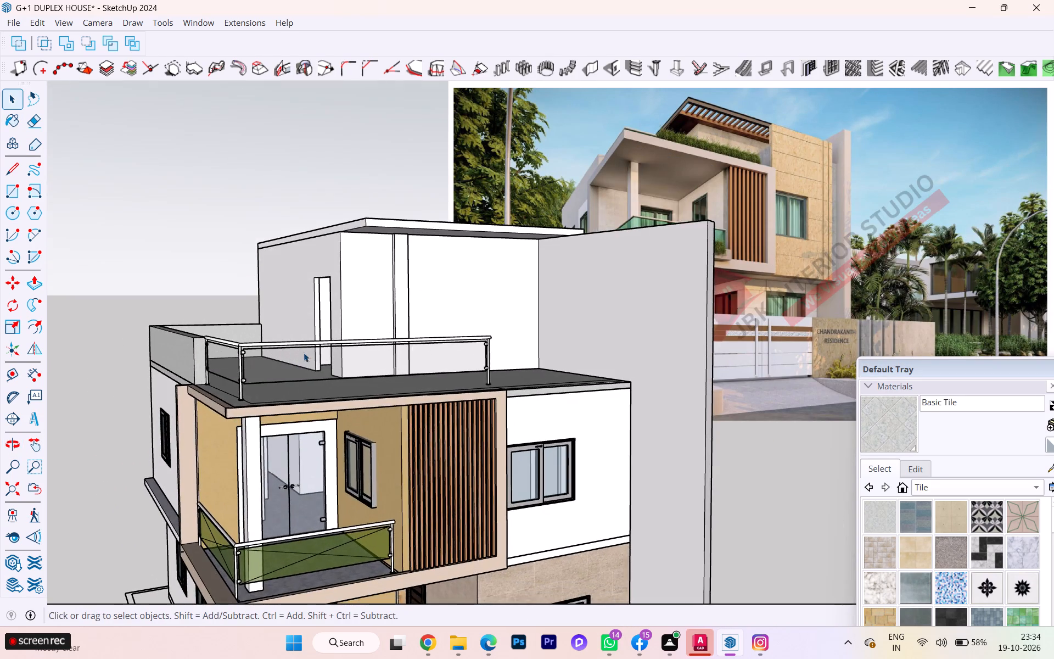
scroll(281, 371, "down", 4)
scroll(195, 440, "down", 2)
scroll(215, 425, "up", 2)
Open the terrace railing group and paint its front glass panel with Mirror 01 from the Glass and Mirrors materials.
double_click(295, 378)
left_click(295, 378)
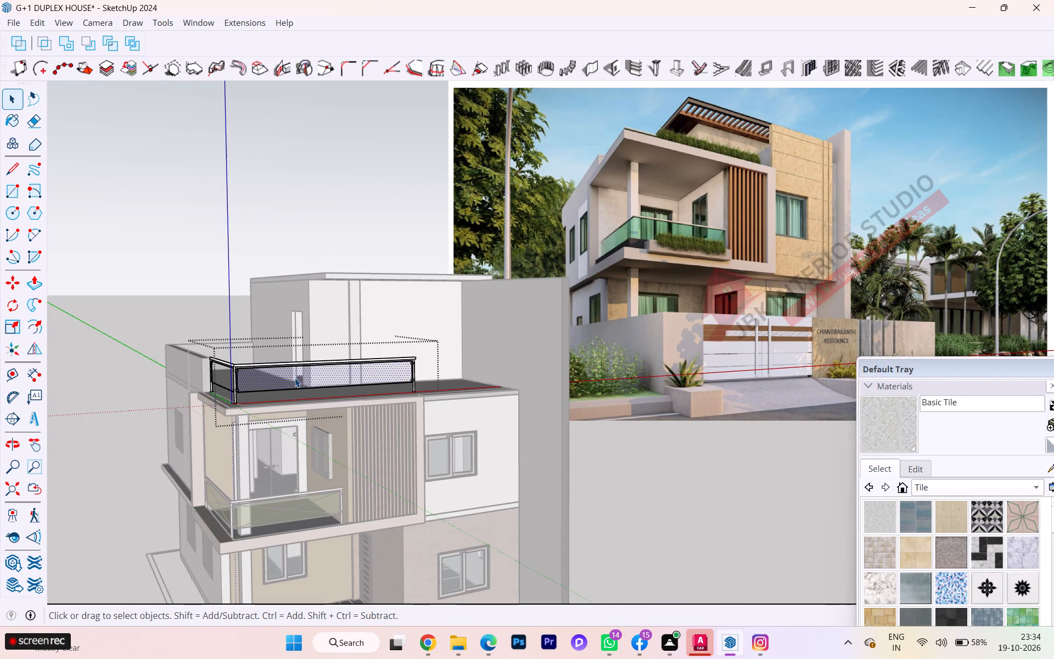
left_click(940, 487)
left_click(882, 407)
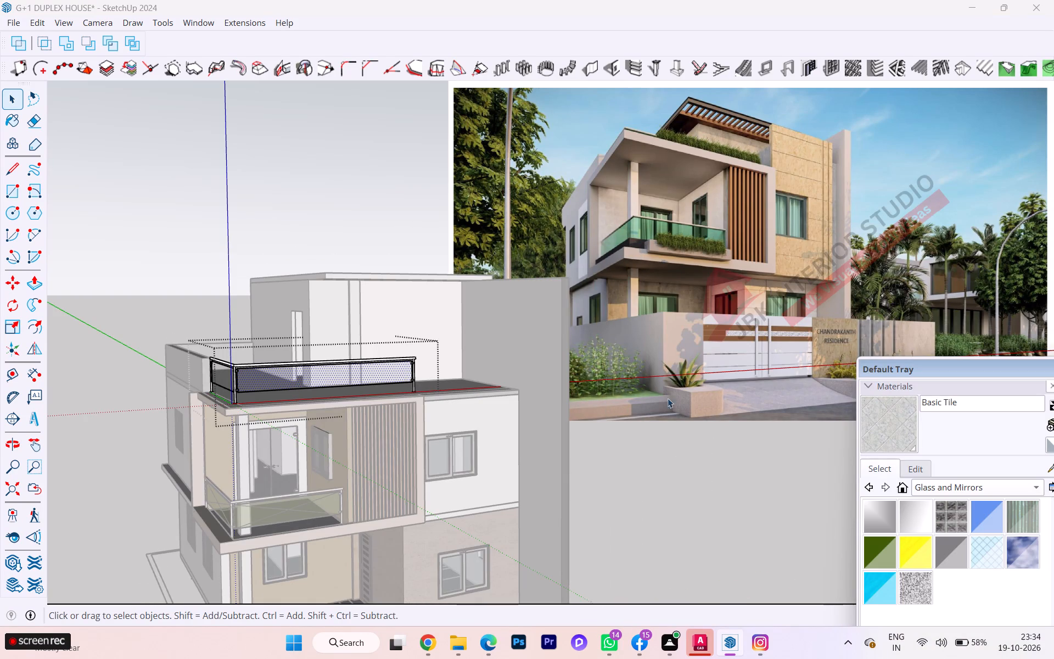
double_click(350, 379)
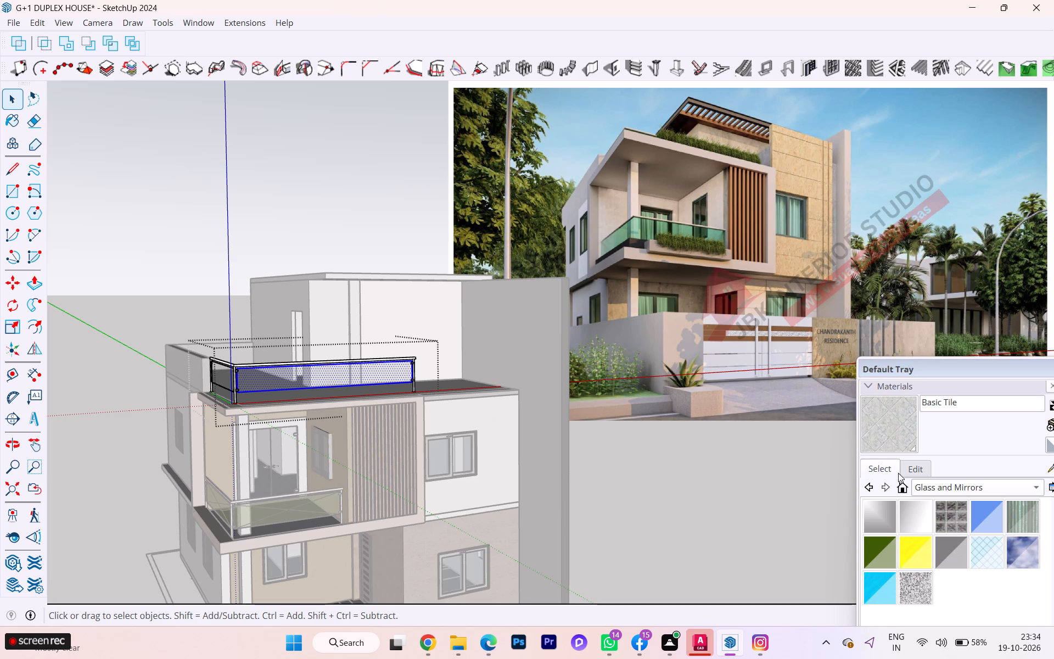
left_click(886, 502)
left_click(326, 379)
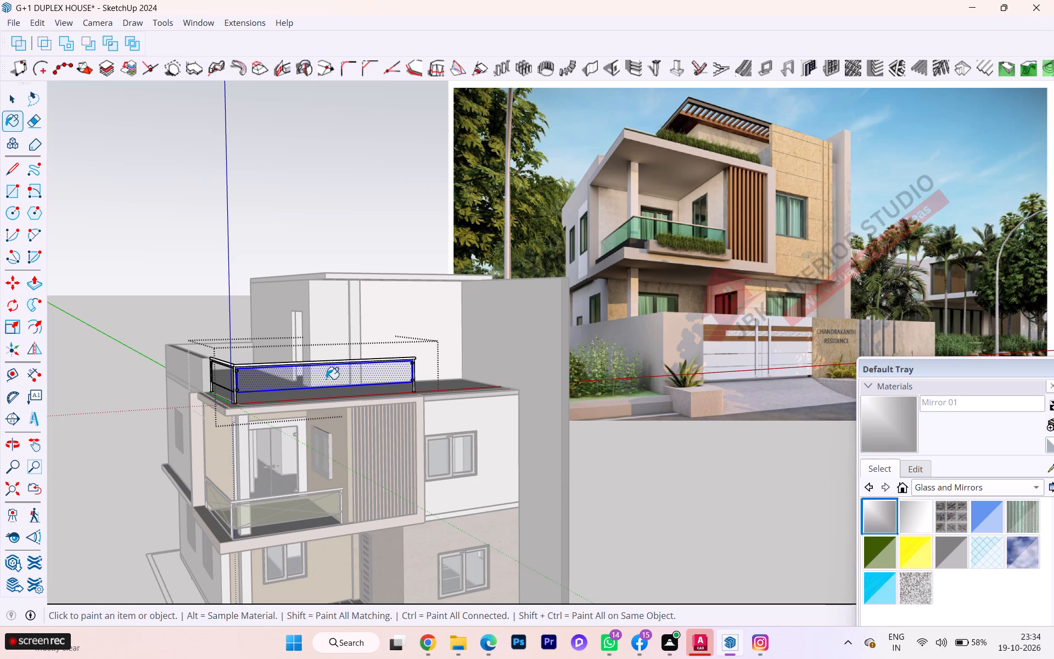
Recolour the Mirror 01 material to RGB 71, 110, 76 by sampling the green balcony glass in the reference render.
left_click(925, 461)
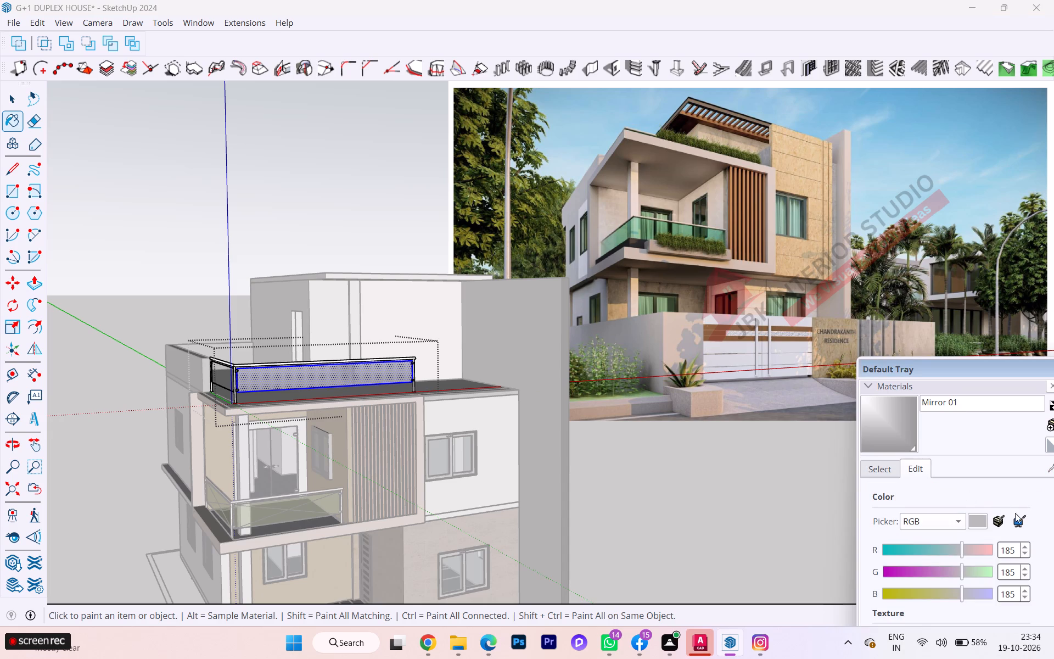
left_click(1022, 519)
left_click(642, 226)
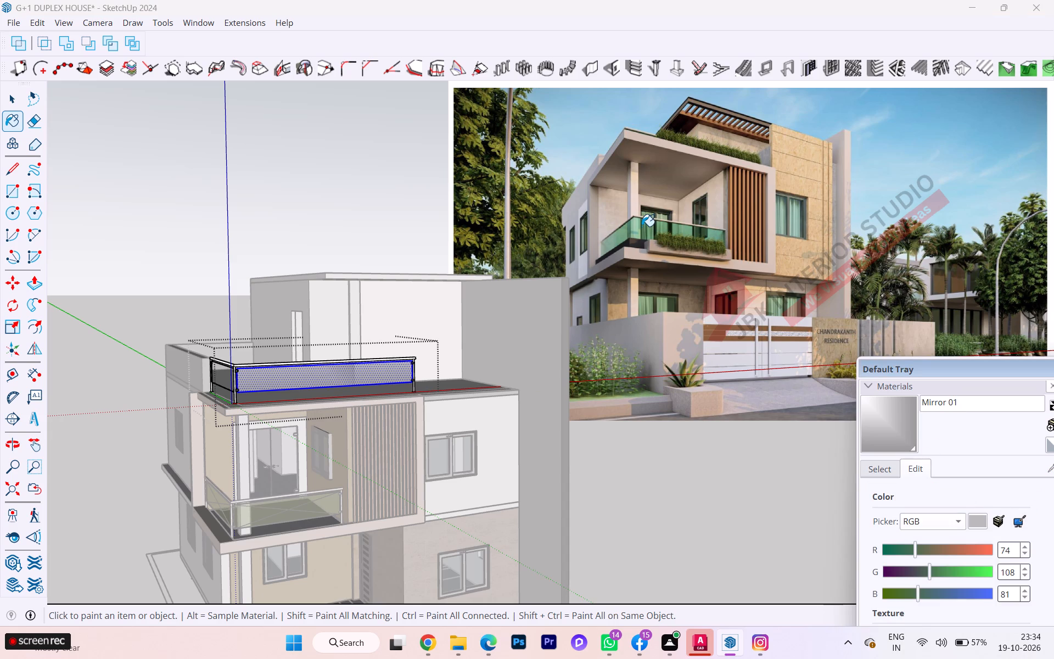
scroll(332, 399, "up", 2)
scroll(288, 419, "up", 2)
key("space")
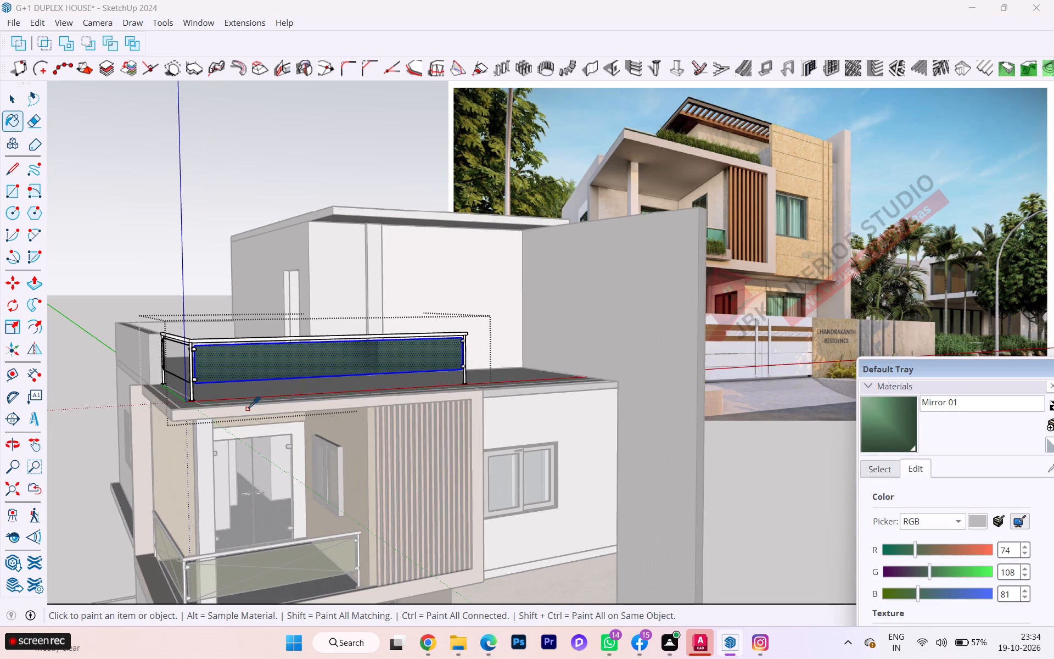
left_click(176, 354)
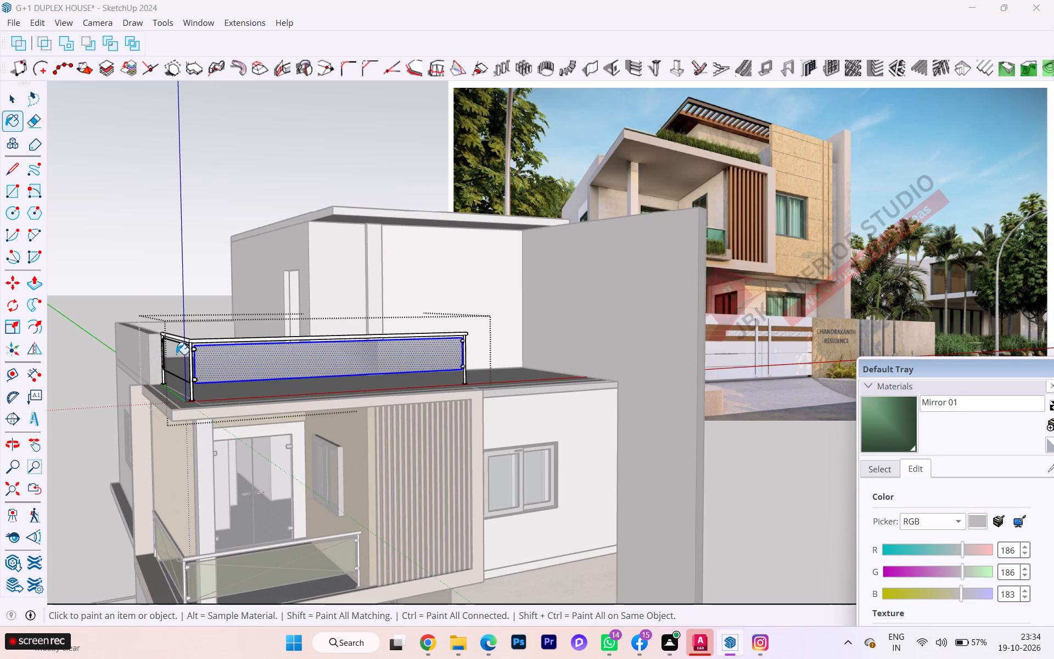
scroll(471, 306, "down", 2)
scroll(435, 331, "up", 1)
scroll(431, 333, "down", 2)
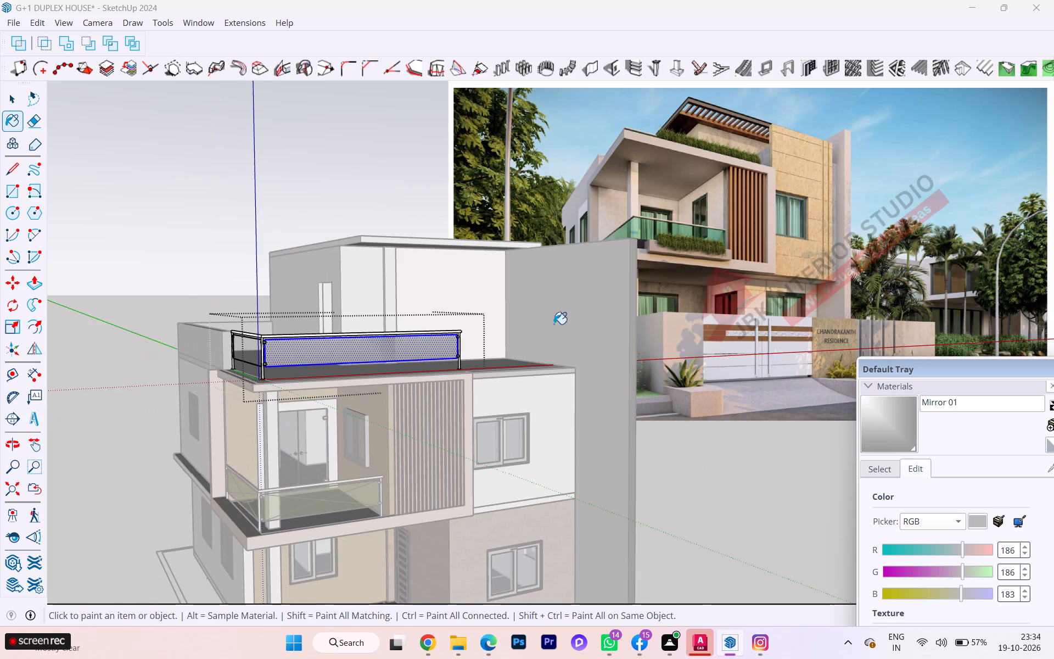
left_click(1021, 518)
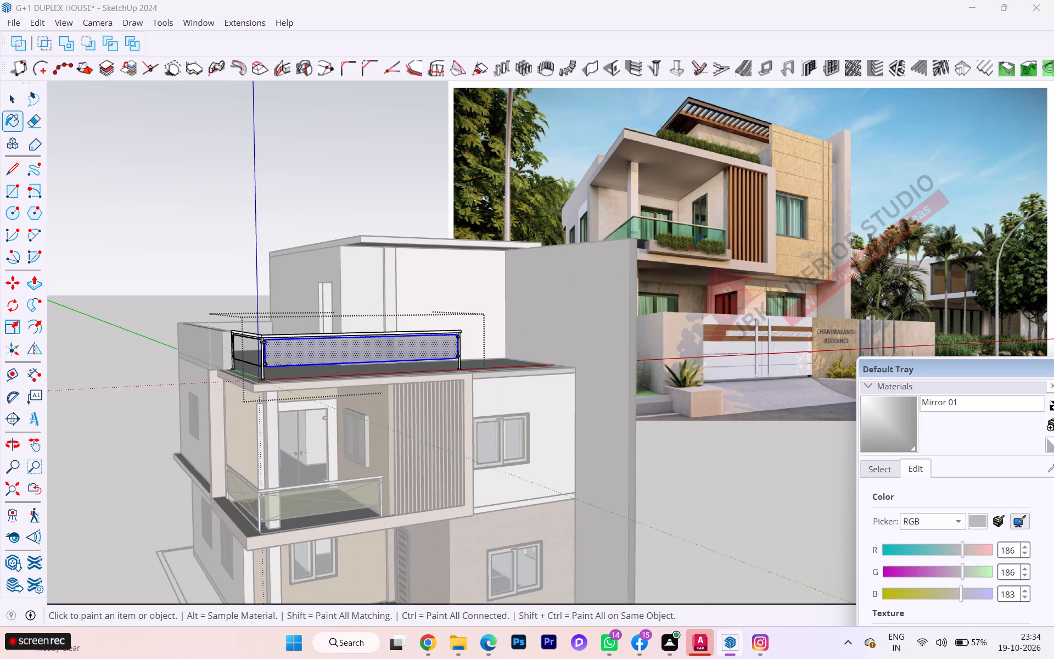
left_click(643, 225)
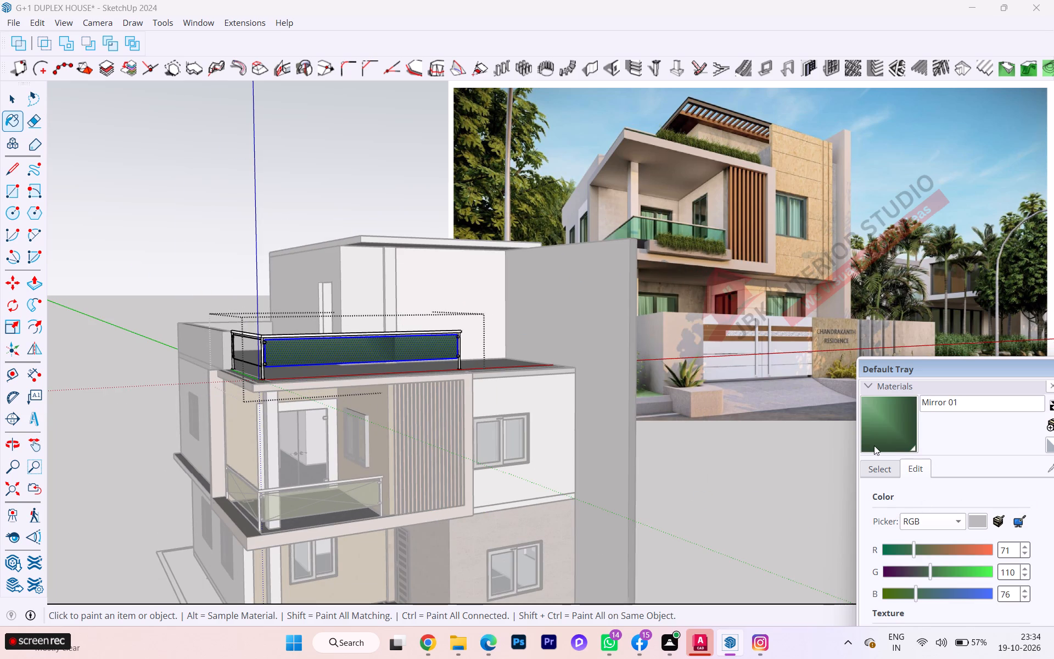
Paint the terrace railing's side glass panel with the green Mirror 01 material and leave the railing group.
left_click(875, 466)
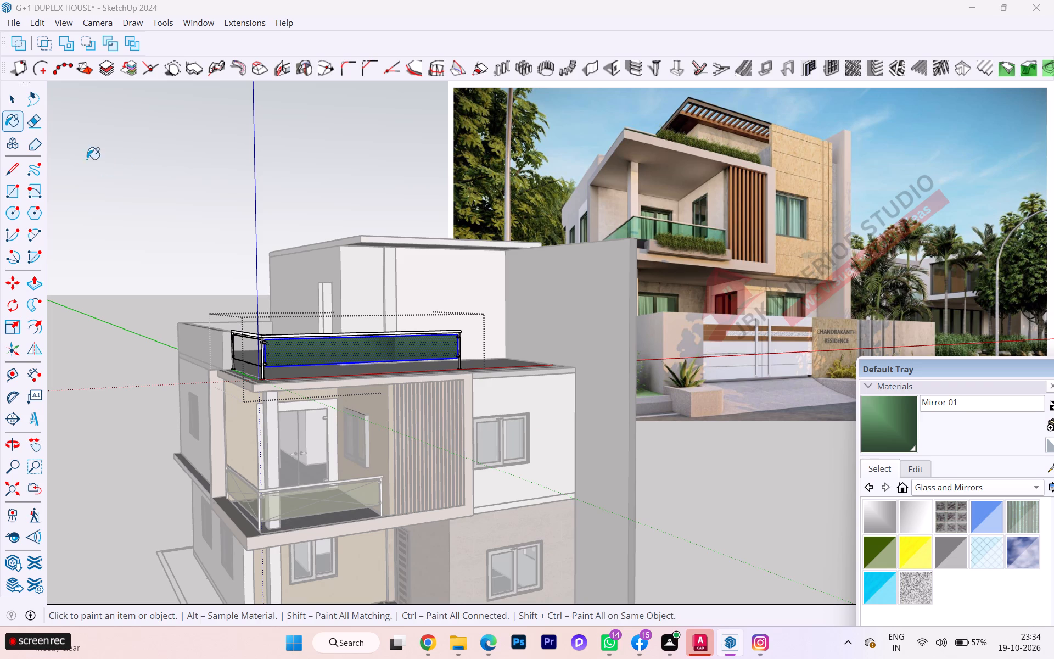
left_click(909, 433)
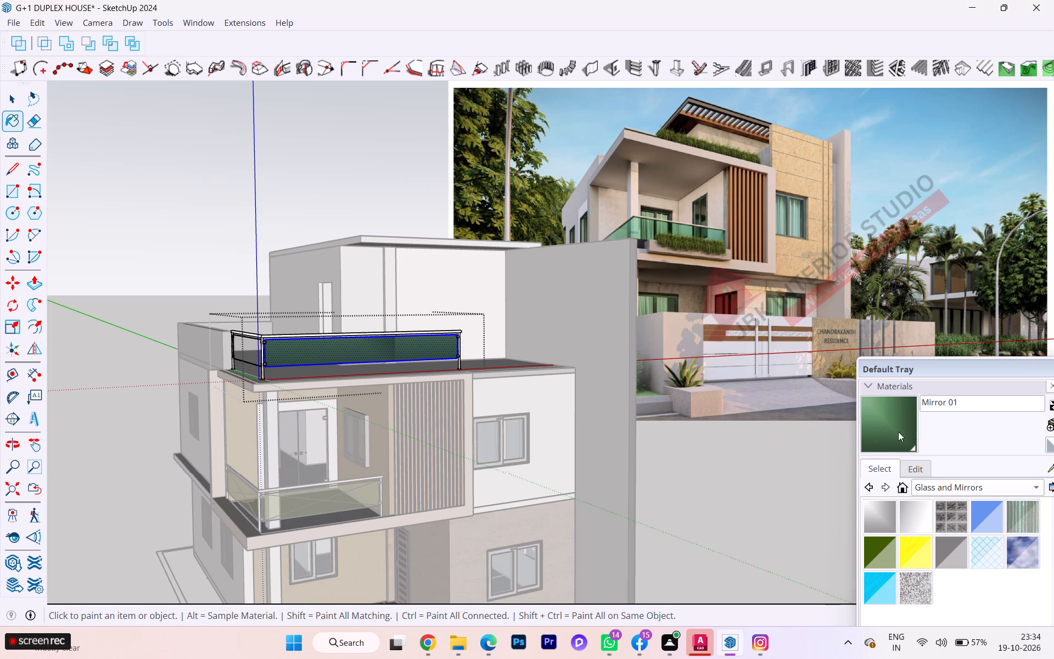
left_click(254, 351)
middle_click_drag(258, 353, 418, 363)
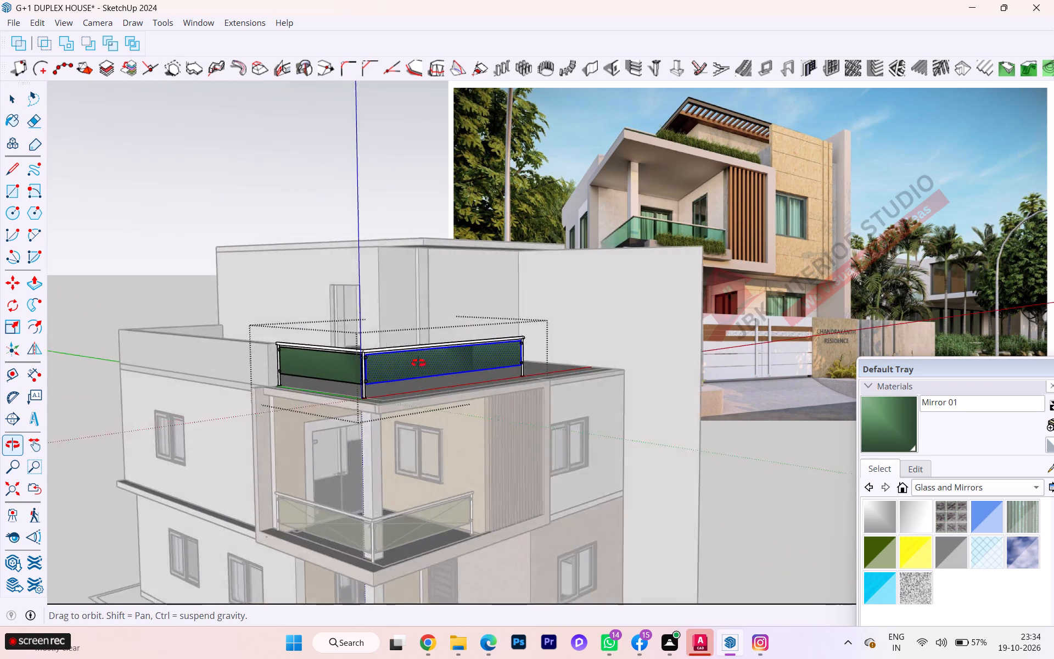
middle_click_drag(418, 363, 468, 366)
key("space")
left_click(451, 377)
left_click(451, 377)
double_click(451, 377)
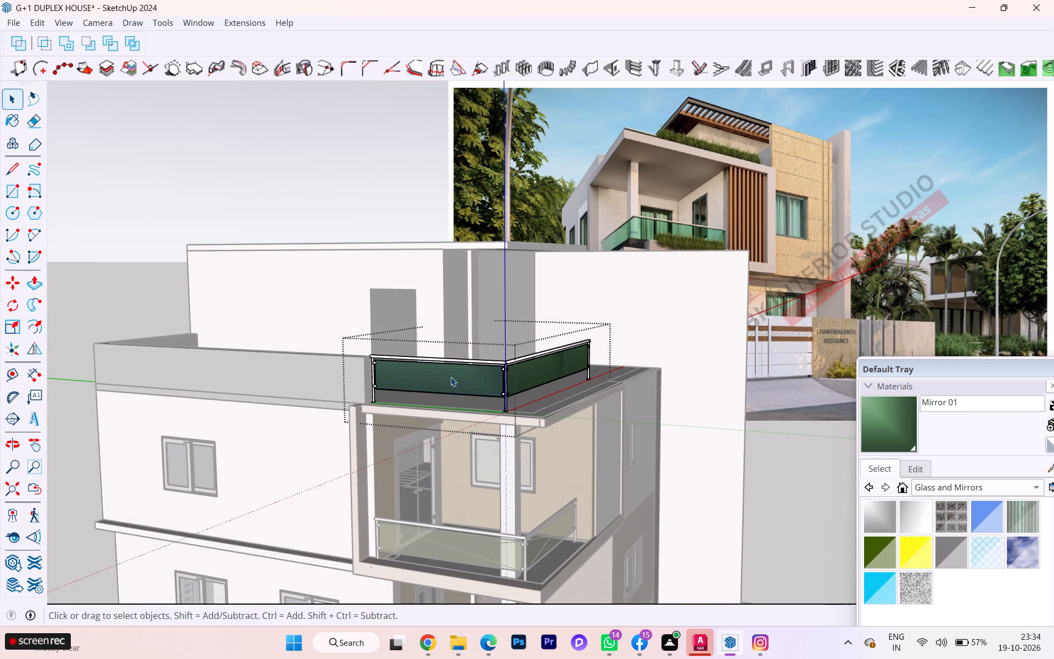
left_click(881, 420)
left_click(489, 377)
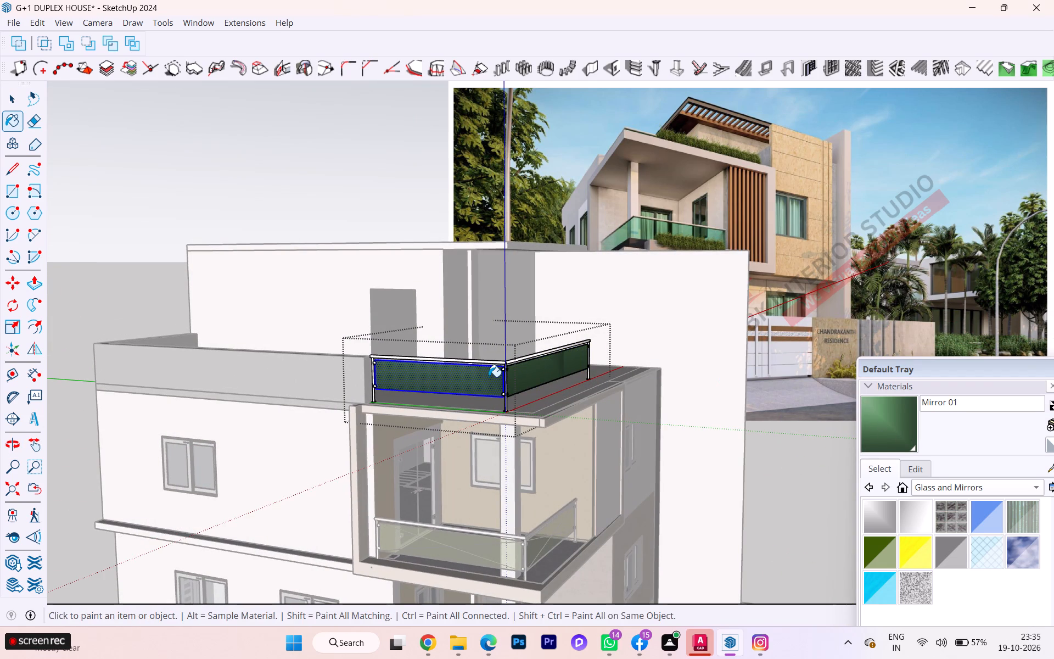
left_click(475, 380)
key("space")
left_click(66, 279)
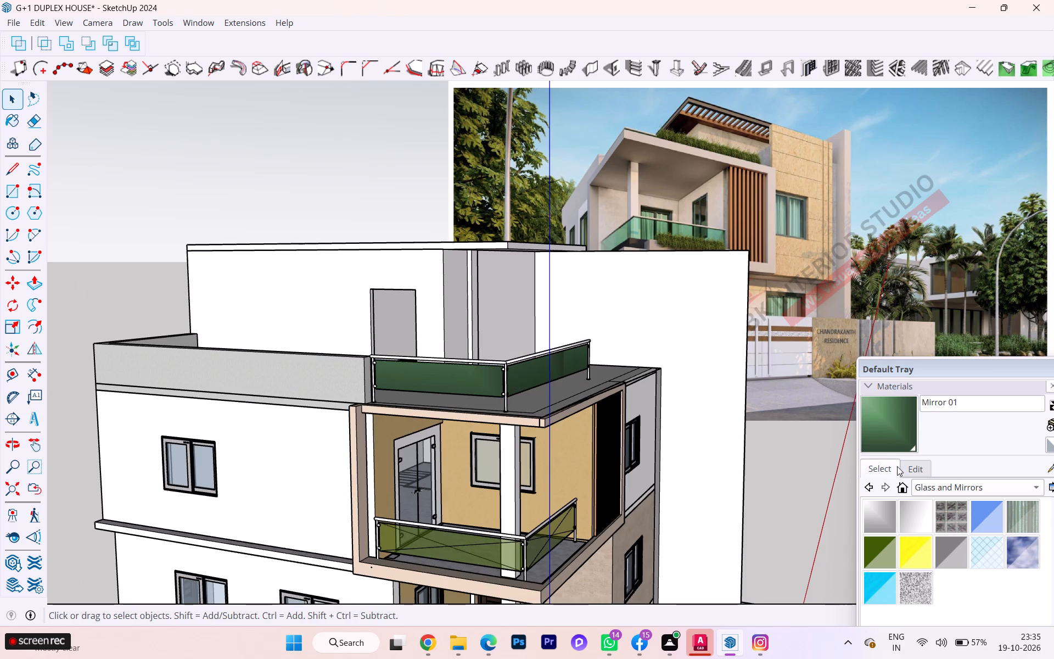
Examine the green terrace railing from the front and side, comparing it with the reference render.
left_click(822, 487)
middle_click_drag(804, 468, 568, 474)
scroll(800, 468, "down", 1)
double_click(752, 500)
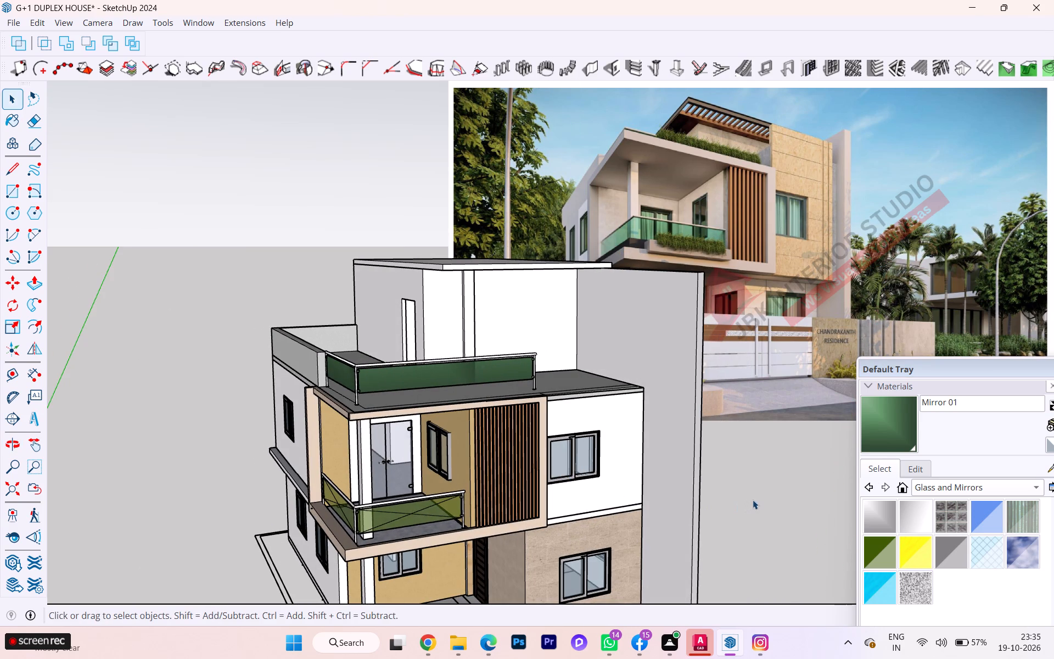
scroll(524, 419, "up", 2)
scroll(521, 417, "down", 1)
scroll(520, 417, "up", 4)
scroll(487, 373, "down", 1)
scroll(487, 373, "up", 3)
scroll(475, 368, "down", 1)
scroll(474, 368, "up", 1)
scroll(472, 367, "down", 8)
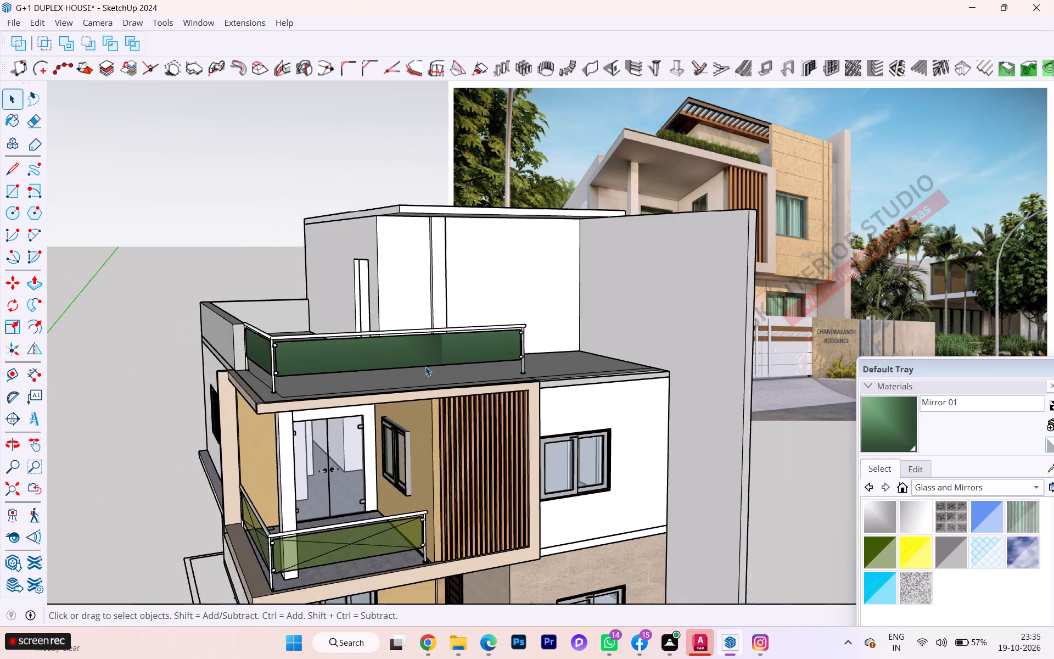
scroll(425, 366, "down", 3)
scroll(425, 370, "up", 1)
scroll(425, 370, "down", 2)
left_click(687, 455)
Examine the first-floor balcony railing from the front, from below and close up at its corner, comparing it with the terrace railing.
middle_click_drag(440, 427, 335, 365)
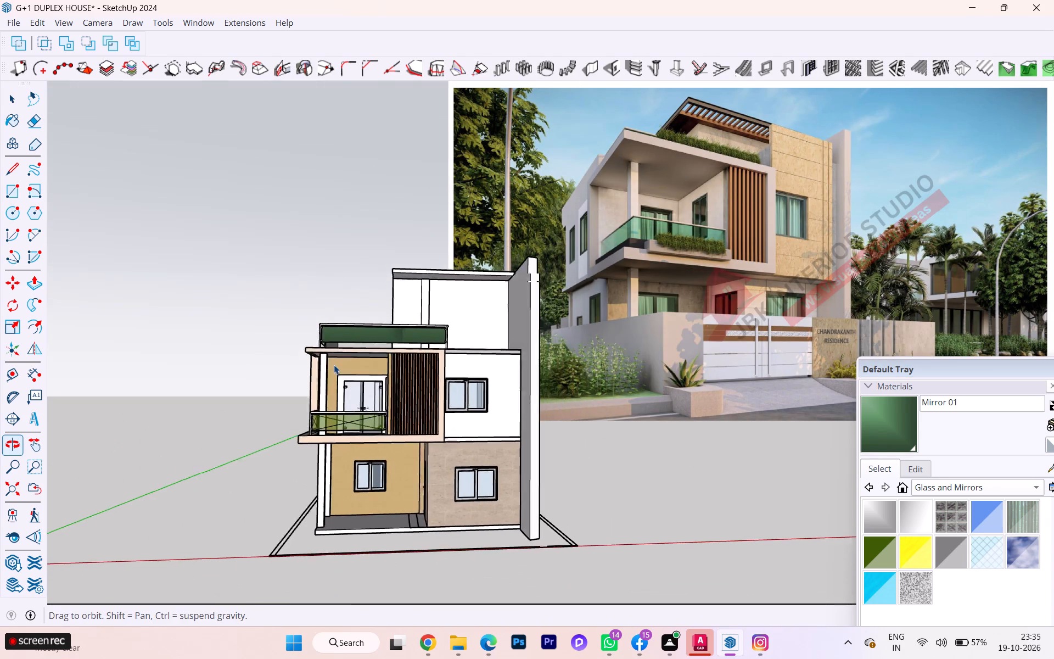
scroll(339, 387, "up", 12)
scroll(363, 446, "down", 3)
middle_click_drag(373, 454, 382, 471)
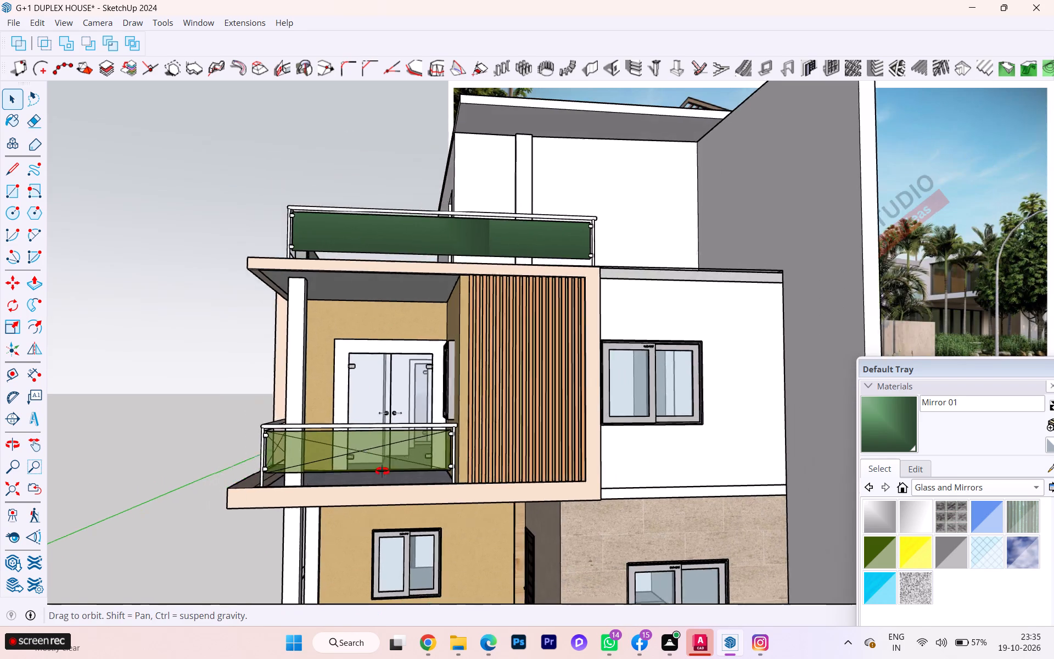
middle_click_drag(382, 471, 573, 533)
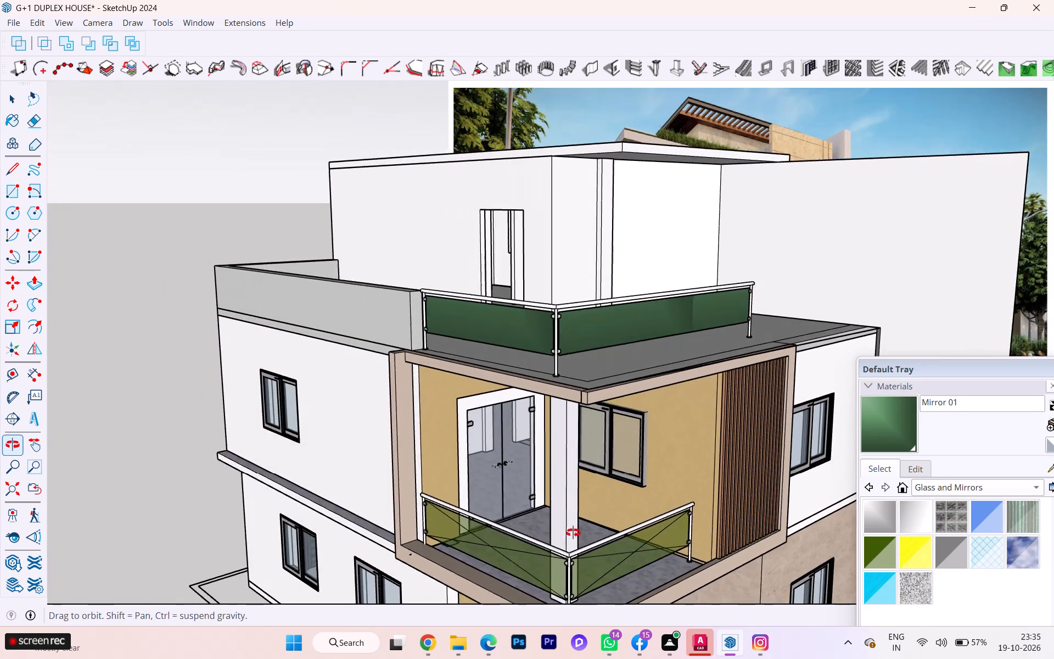
middle_click_drag(573, 533, 411, 406)
scroll(422, 393, "up", 2)
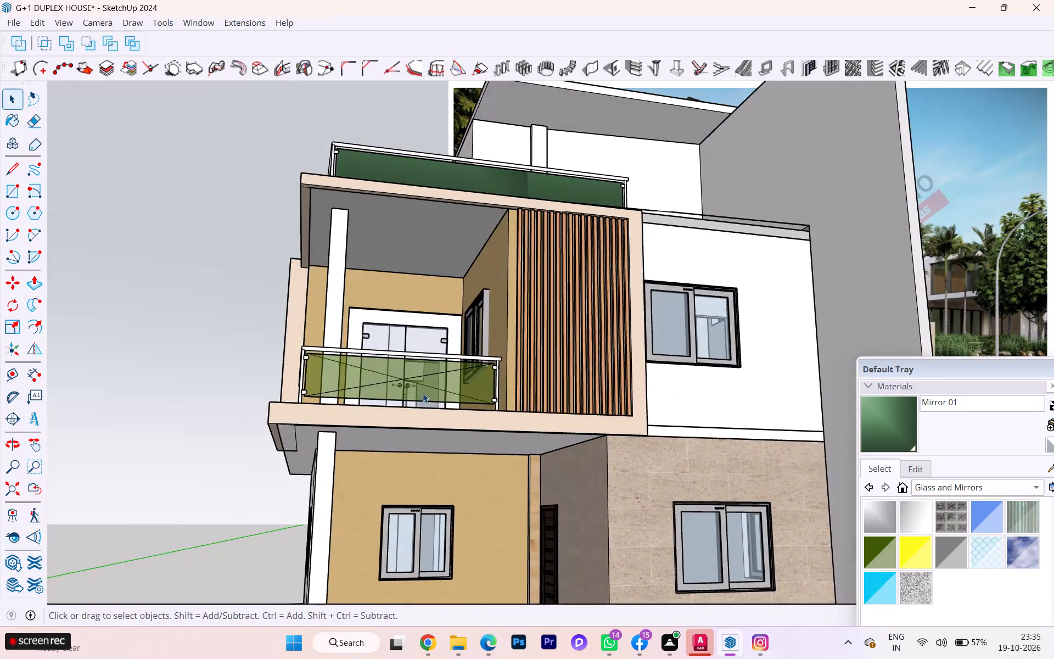
scroll(423, 393, "up", 8)
scroll(422, 393, "down", 2)
scroll(422, 393, "up", 6)
scroll(447, 395, "down", 1)
middle_click_drag(450, 395, 456, 407)
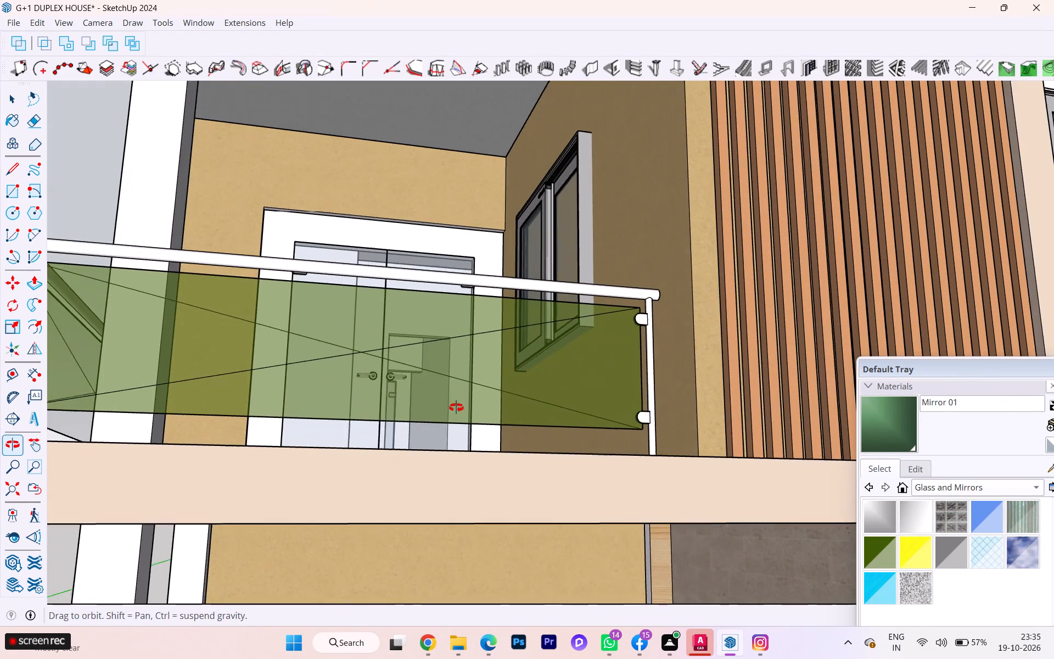
middle_click_drag(456, 407, 759, 538)
middle_click_drag(489, 487, 609, 491)
scroll(575, 511, "up", 1)
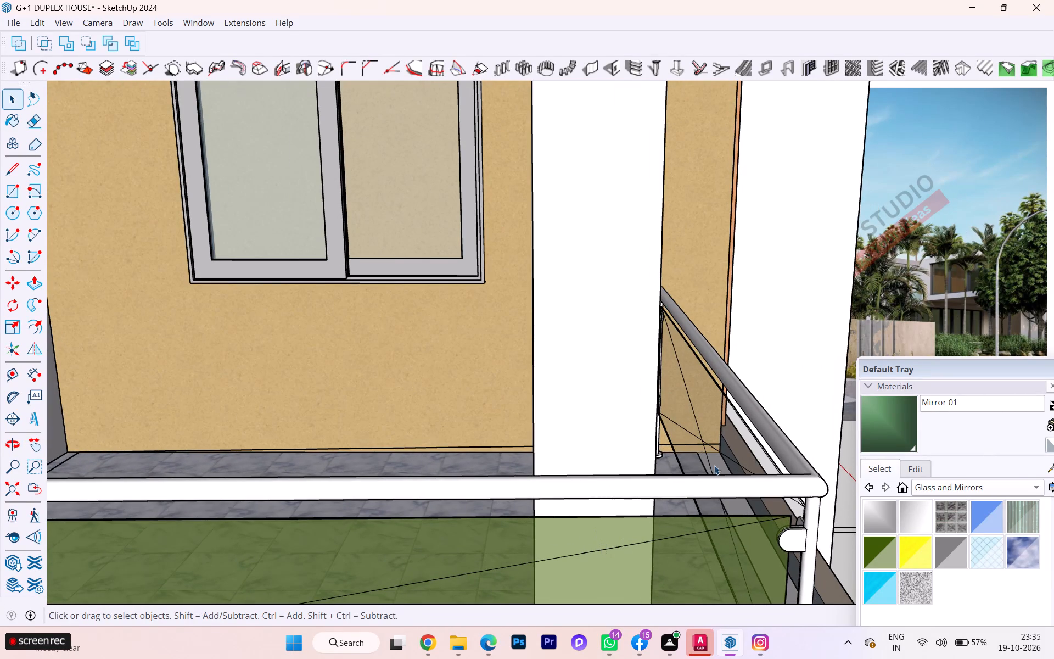
scroll(717, 455, "up", 5)
left_click(709, 445)
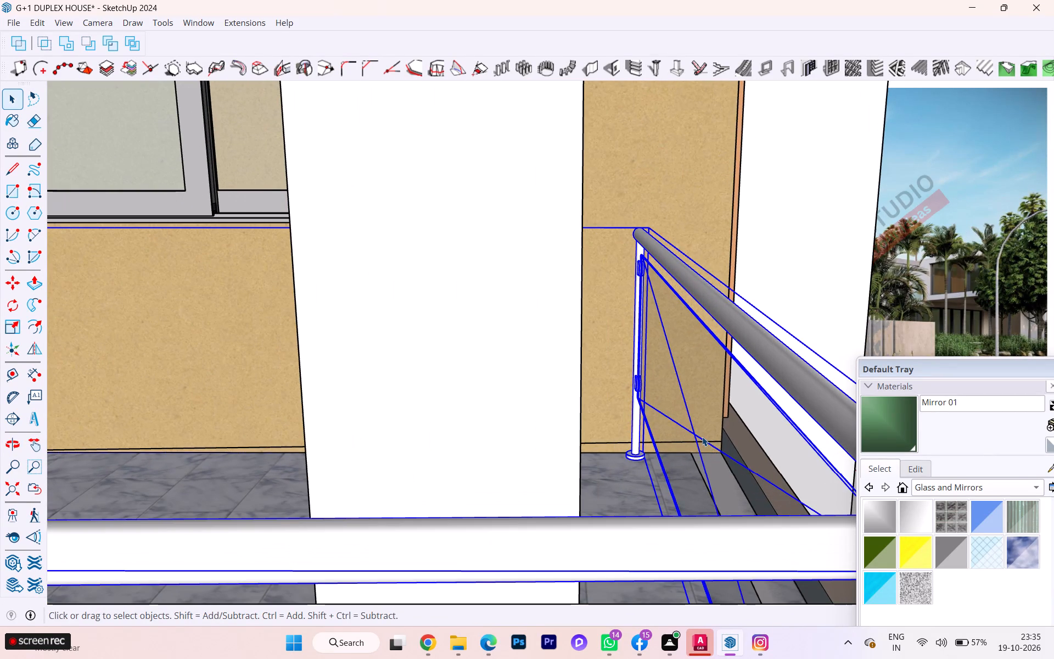
scroll(702, 437, "down", 1)
scroll(702, 437, "up", 1)
scroll(702, 437, "down", 4)
scroll(491, 420, "down", 1)
scroll(491, 420, "up", 1)
scroll(491, 420, "down", 3)
scroll(603, 426, "down", 7)
scroll(641, 438, "up", 1)
scroll(641, 438, "down", 3)
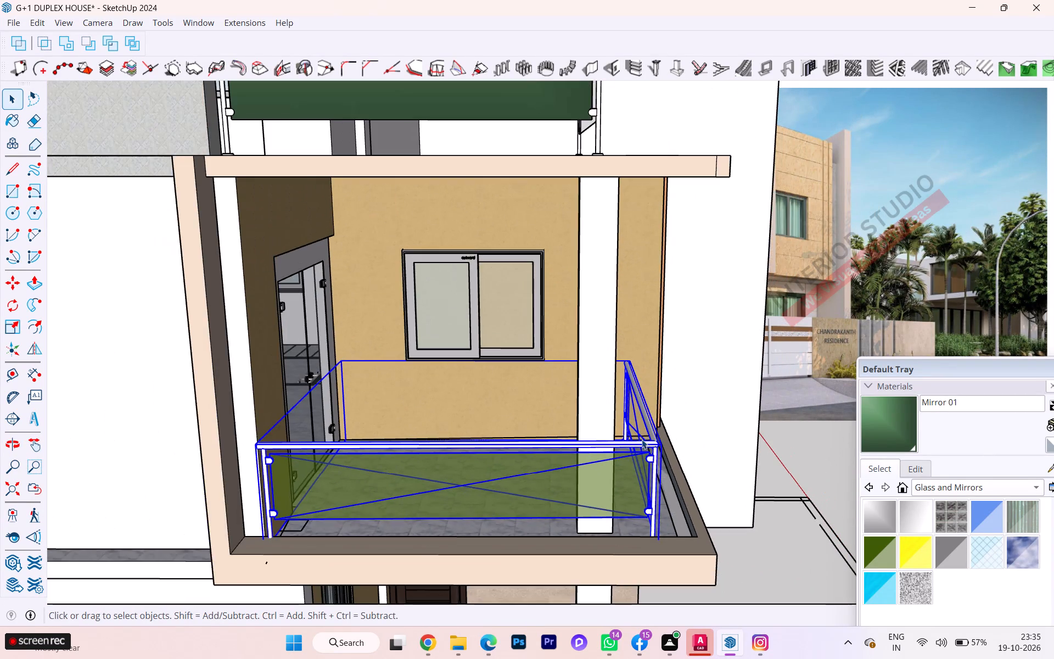
middle_click_drag(643, 441, 369, 451)
key("space")
scroll(323, 444, "down", 2)
scroll(323, 442, "up", 1)
scroll(313, 439, "down", 5)
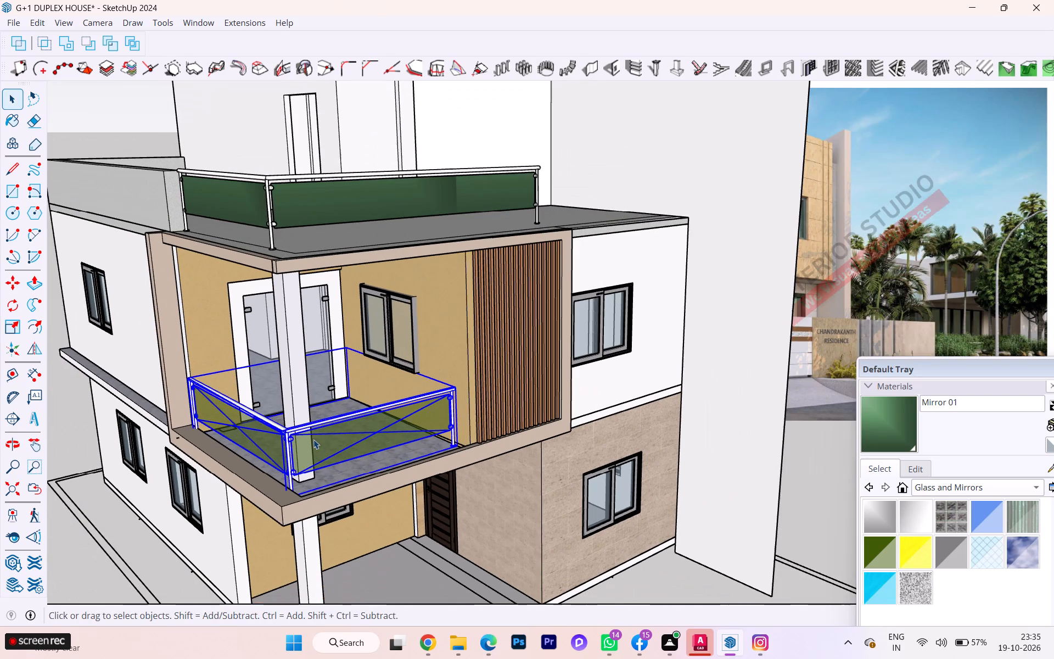
left_click(125, 517)
Delete the first-floor balcony railing with its olive-green glass panels.
scroll(271, 485, "up", 2)
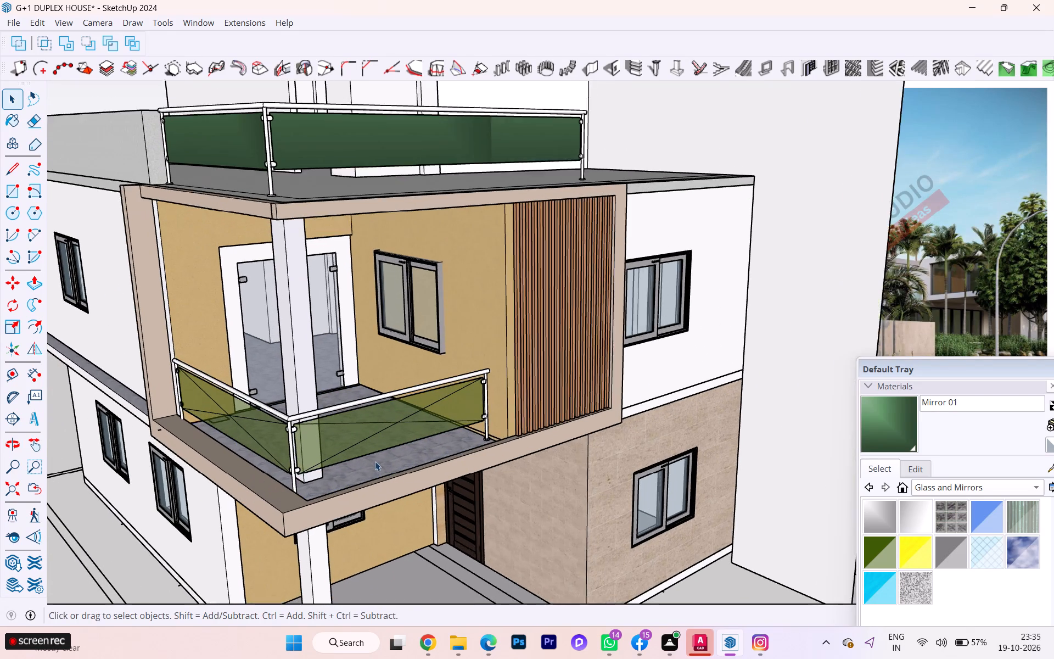
scroll(375, 461, "down", 1)
scroll(375, 461, "up", 3)
scroll(375, 460, "down", 2)
scroll(375, 460, "up", 2)
left_click(380, 429)
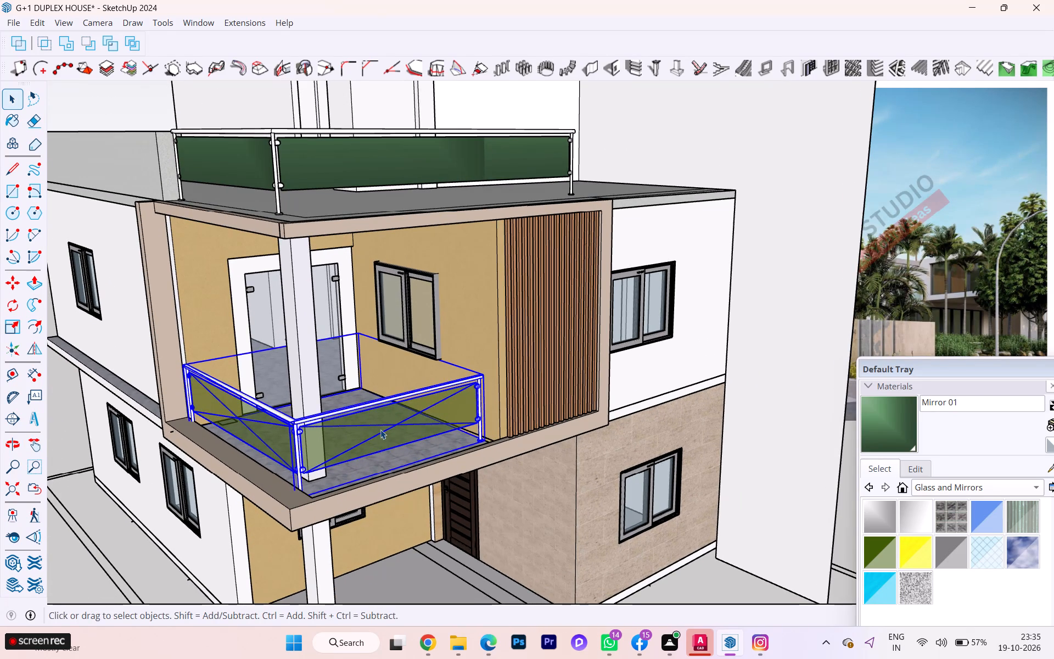
key("Delete")
scroll(380, 429, "down", 8)
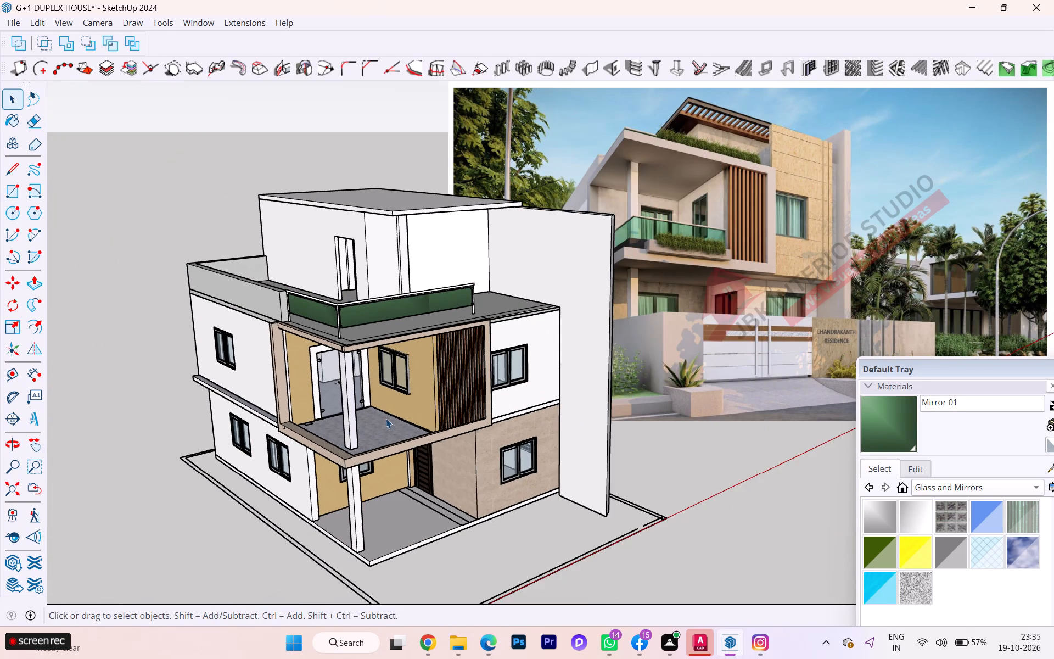
Undo the deletion of the first-floor balcony railing and leave the terrace railing group.
middle_click_drag(393, 420, 282, 418)
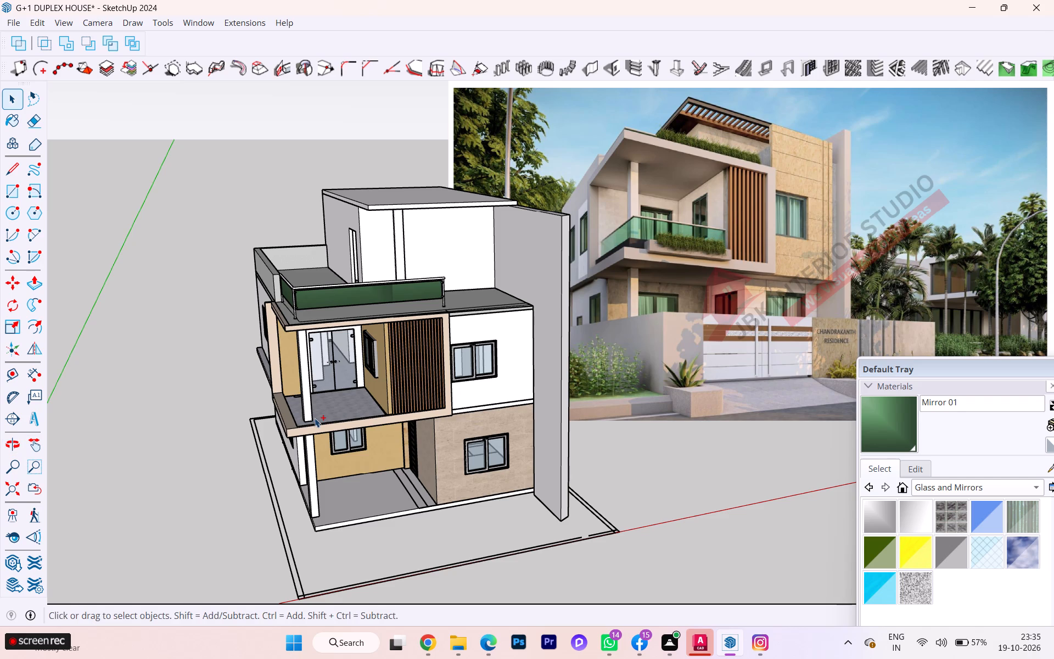
key("ctrl+z")
key("ctrl+z")
scroll(323, 418, "up", 1, "ctrl")
scroll(328, 418, "up", 3)
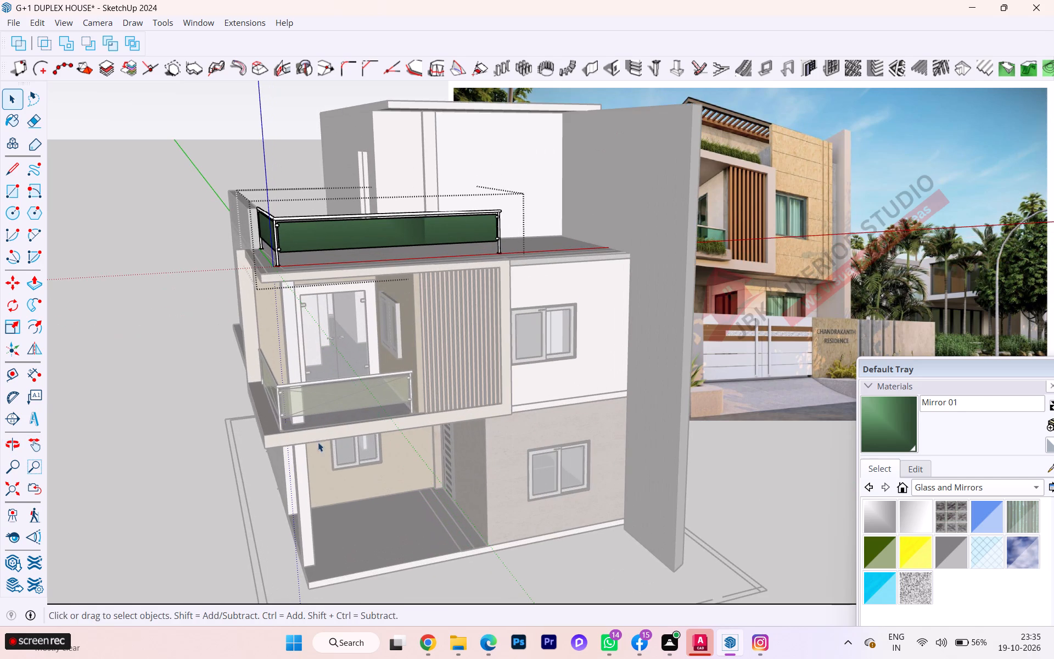
left_click(213, 485)
Inside the balcony railing group, delete the diagonal line crossing the outer face of the front glass panel.
scroll(288, 445, "up", 8)
scroll(353, 399, "down", 1)
scroll(353, 399, "up", 7)
middle_click_drag(298, 368, 296, 367)
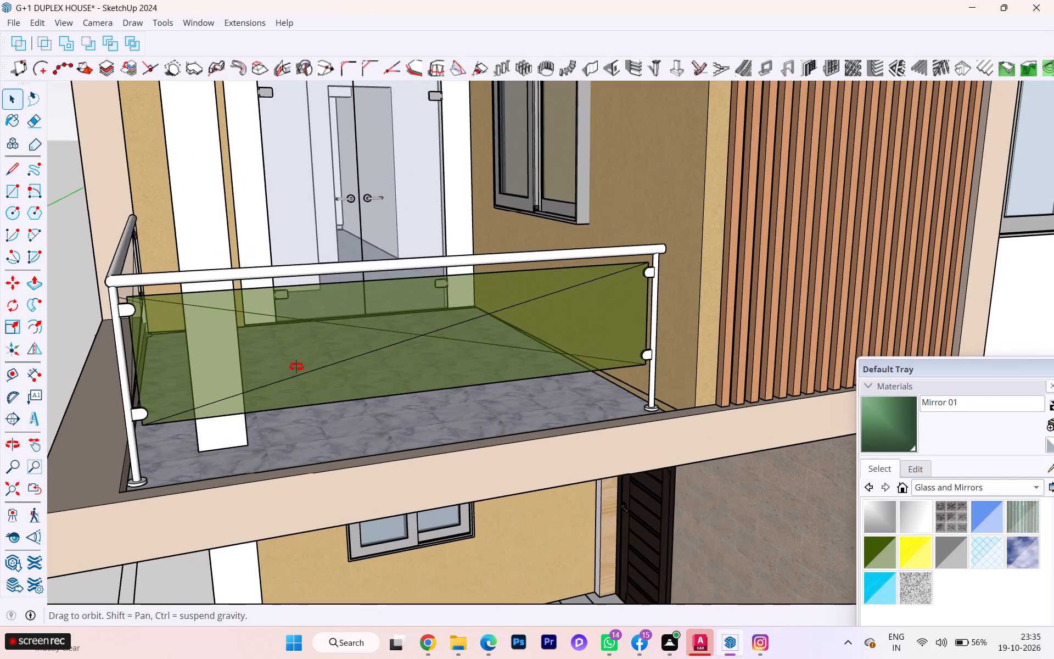
middle_click_drag(296, 367, 283, 337)
left_click(263, 354)
double_click(262, 359)
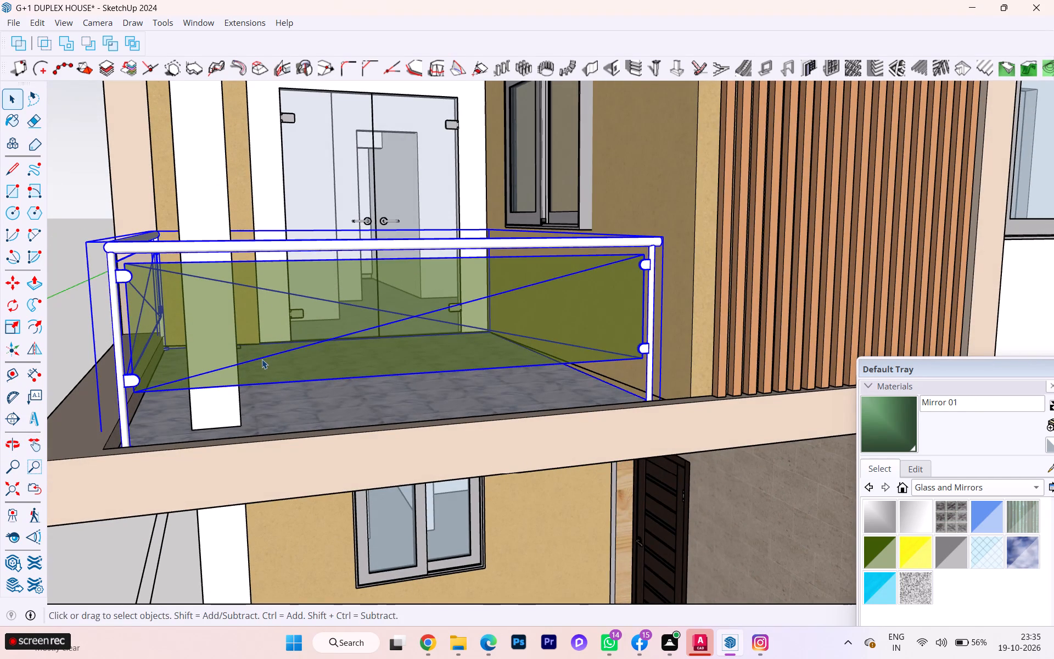
left_click(263, 359)
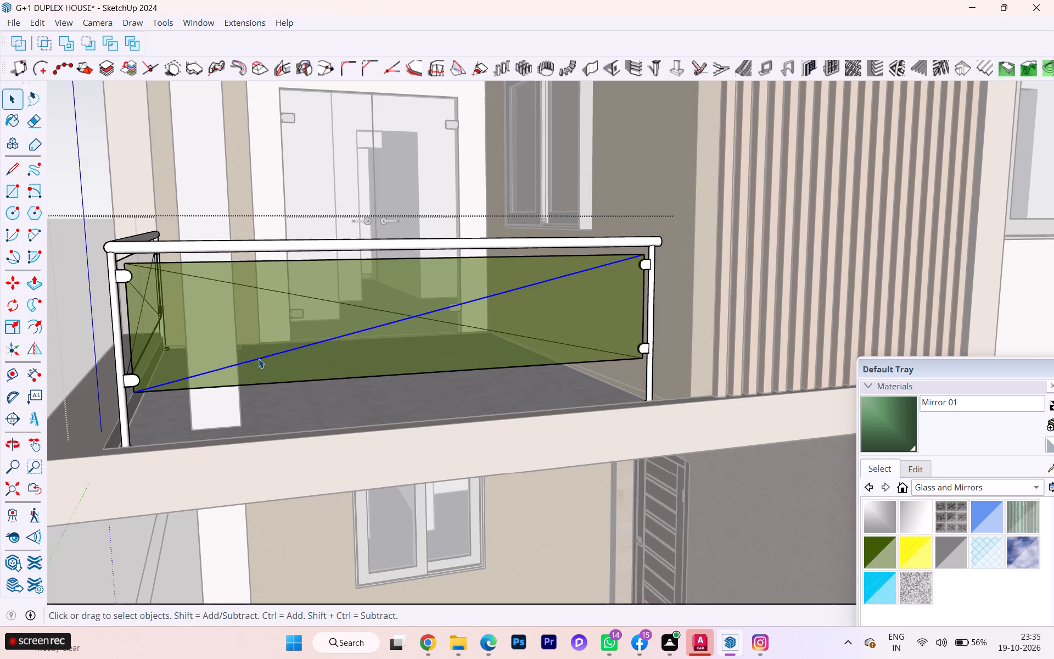
key("Delete")
Delete the remaining diagonal line on the inner face of the balcony railing's front glass panel.
left_click(323, 301)
double_click(323, 300)
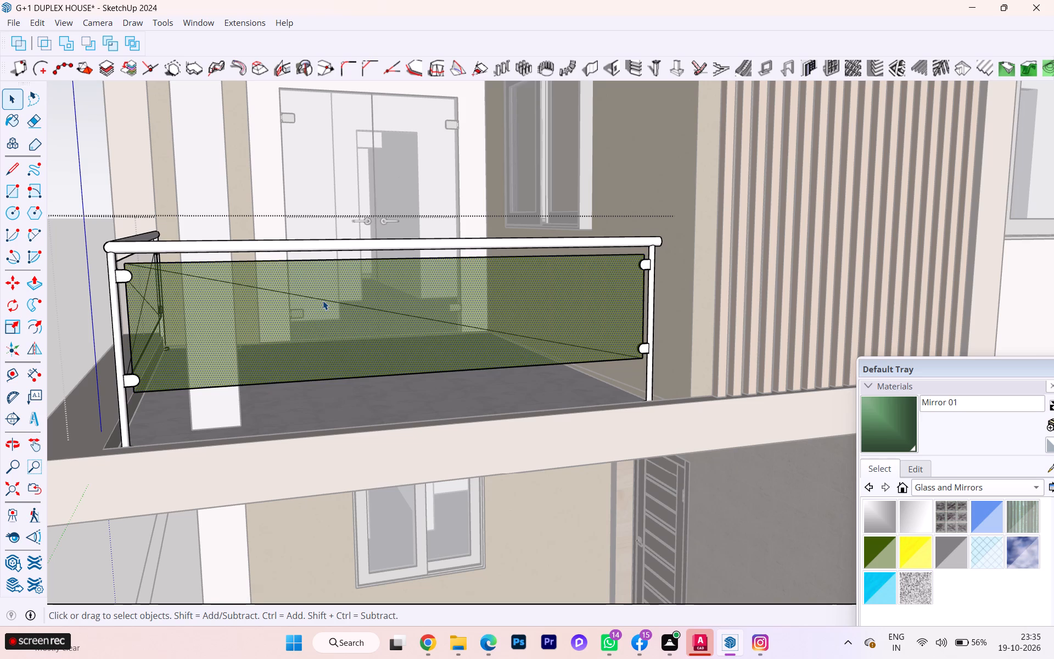
left_click(323, 300)
left_click(327, 300)
left_click(327, 300)
scroll(312, 318, "down", 1)
middle_click_drag(312, 320, 761, 407)
middle_click_drag(736, 396, 826, 396)
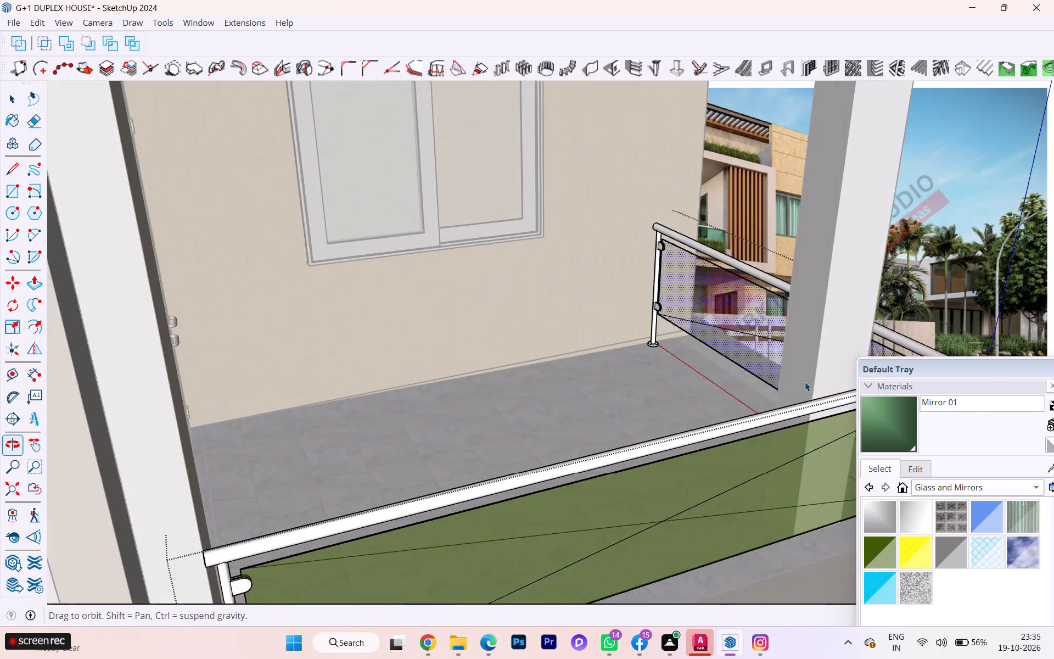
scroll(749, 343, "up", 3)
left_click(725, 326)
key("Delete")
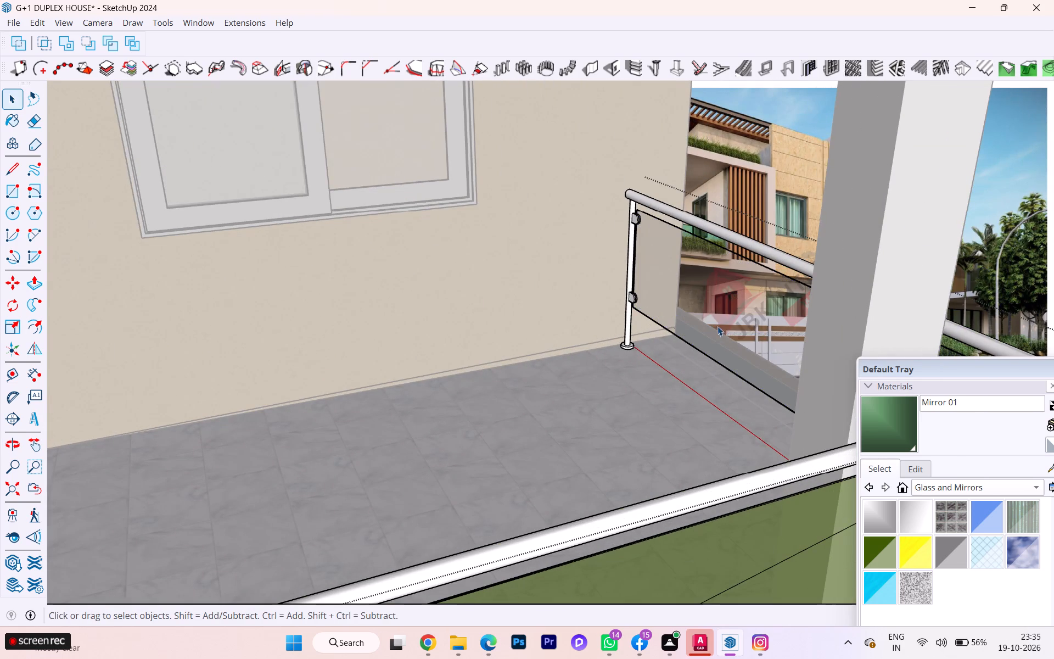
Delete the diagonal line crossing the outer face of the balcony railing's side glass panel.
scroll(615, 384, "down", 2)
scroll(403, 383, "down", 3)
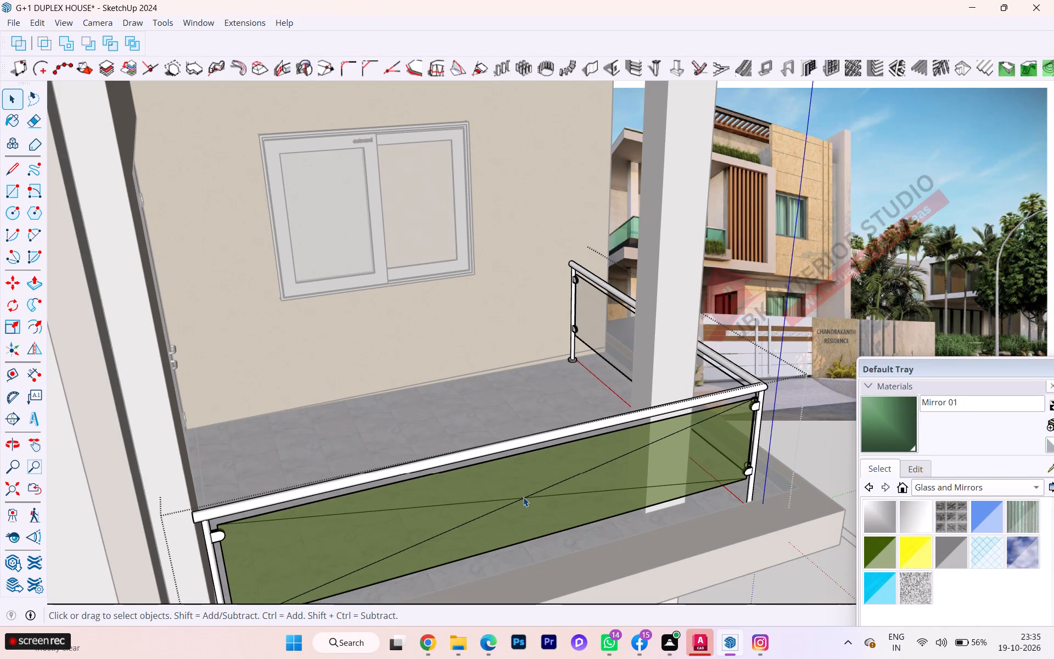
left_click(523, 497)
left_click(522, 503)
key("Delete")
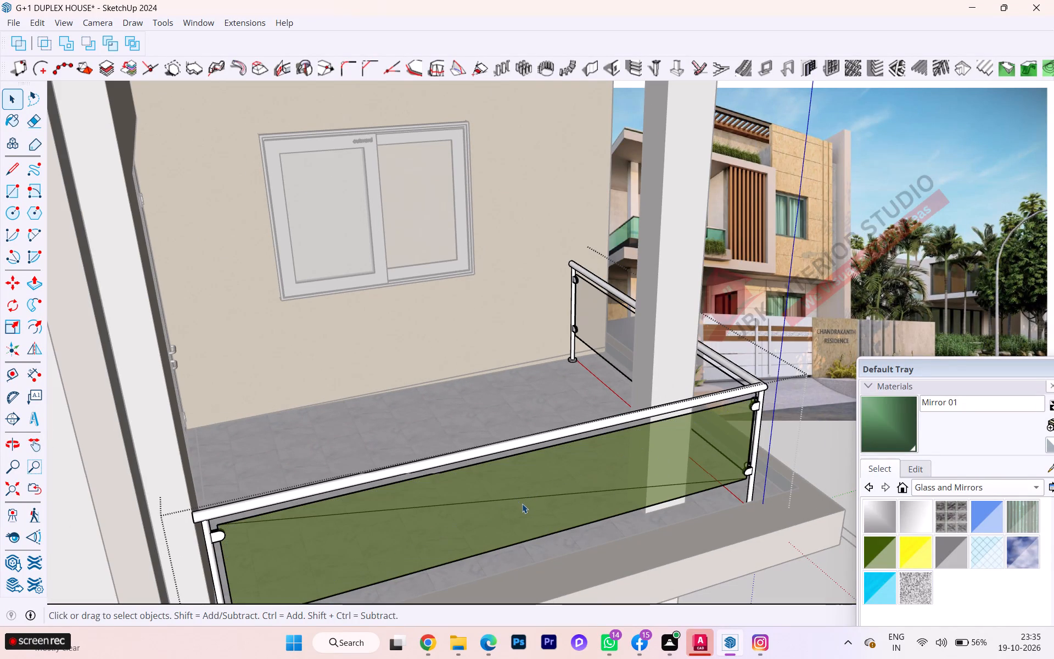
Delete the remaining diagonal line on the inner face of the balcony railing's side glass panel.
left_click(518, 498)
left_click(513, 501)
left_click(509, 502)
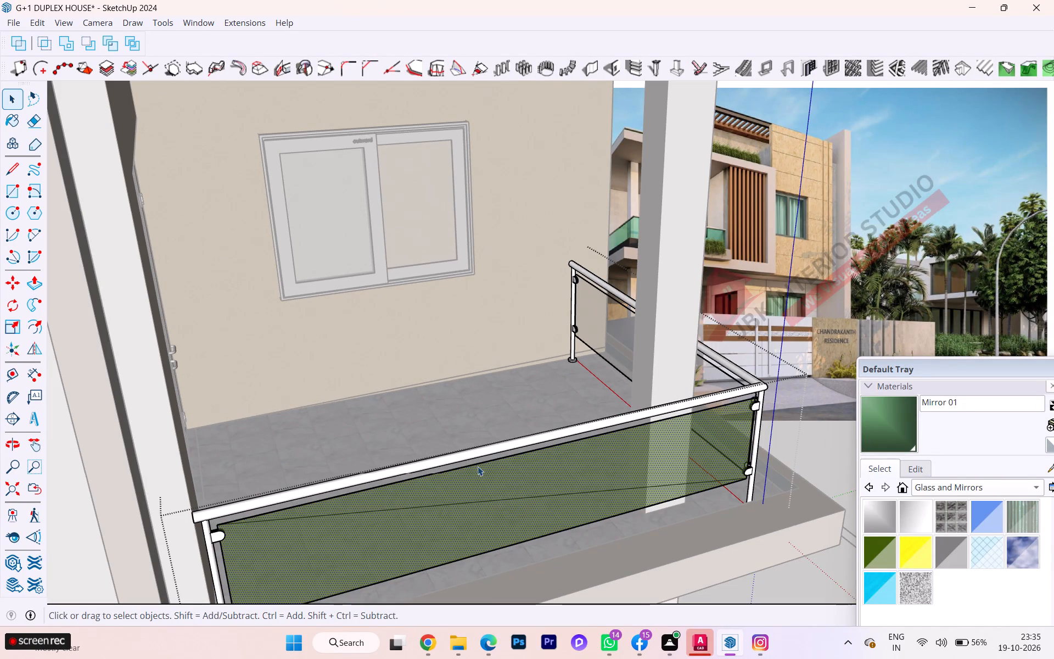
middle_click_drag(515, 485, 142, 483)
middle_click_drag(236, 444, 0, 502)
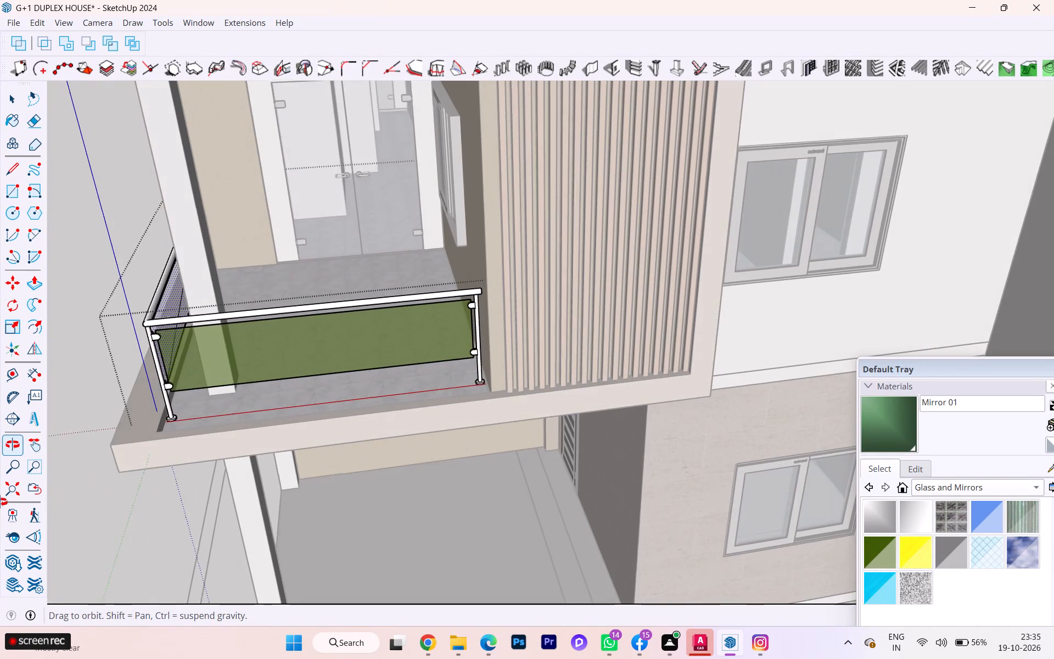
middle_click_drag(0, 502, 10, 498)
scroll(295, 297, "down", 1)
middle_click_drag(203, 319, 33, 370)
scroll(222, 247, "up", 2)
scroll(227, 243, "down", 3)
scroll(232, 238, "up", 2)
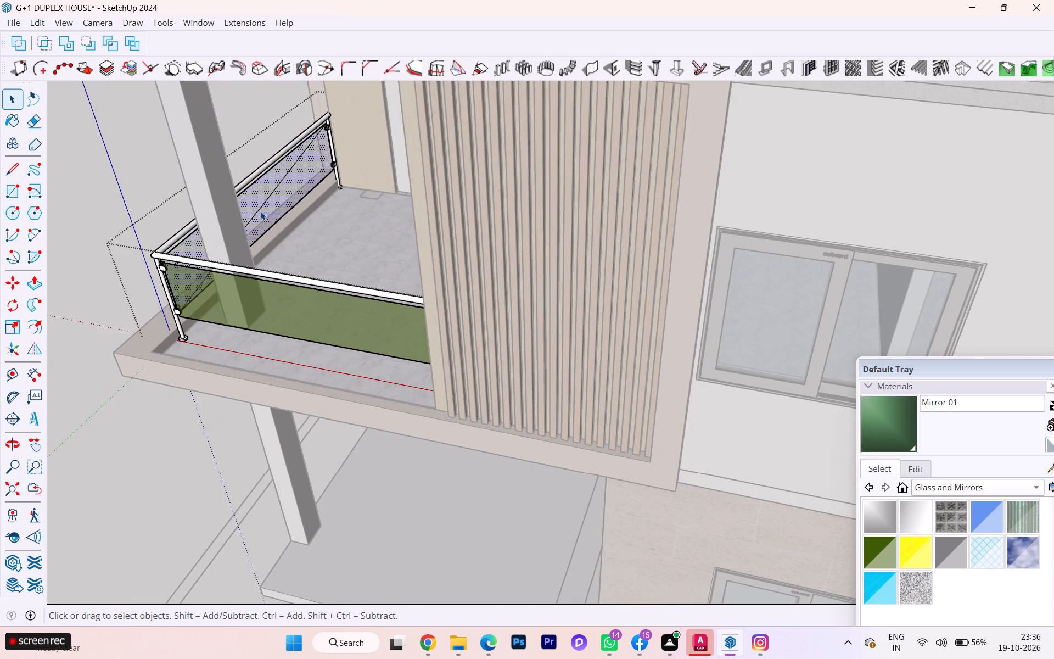
left_click(259, 210)
key("Delete")
Examine the balcony railing from the front and from its corner for leftover diagonals, and leave its group.
scroll(279, 252, "down", 4)
middle_click_drag(278, 286, 388, 245)
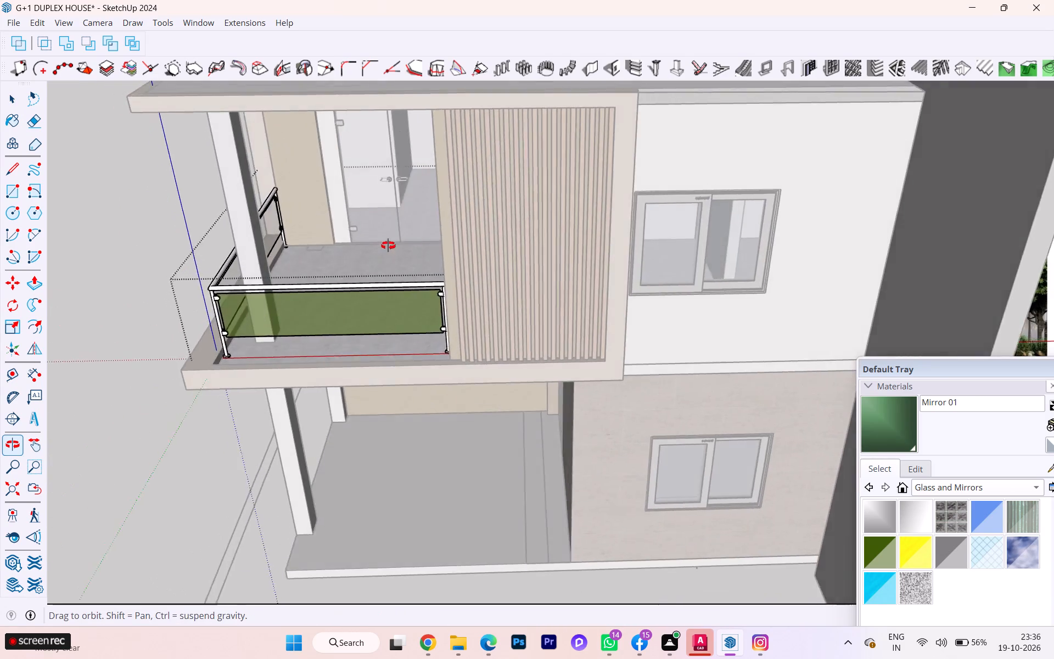
middle_click_drag(388, 245, 427, 236)
scroll(428, 243, "up", 1)
scroll(330, 262, "down", 5)
scroll(313, 279, "up", 1)
scroll(317, 279, "down", 1)
scroll(334, 279, "up", 2)
scroll(335, 279, "down", 5)
scroll(423, 301, "down", 1)
middle_click_drag(423, 301, 689, 273)
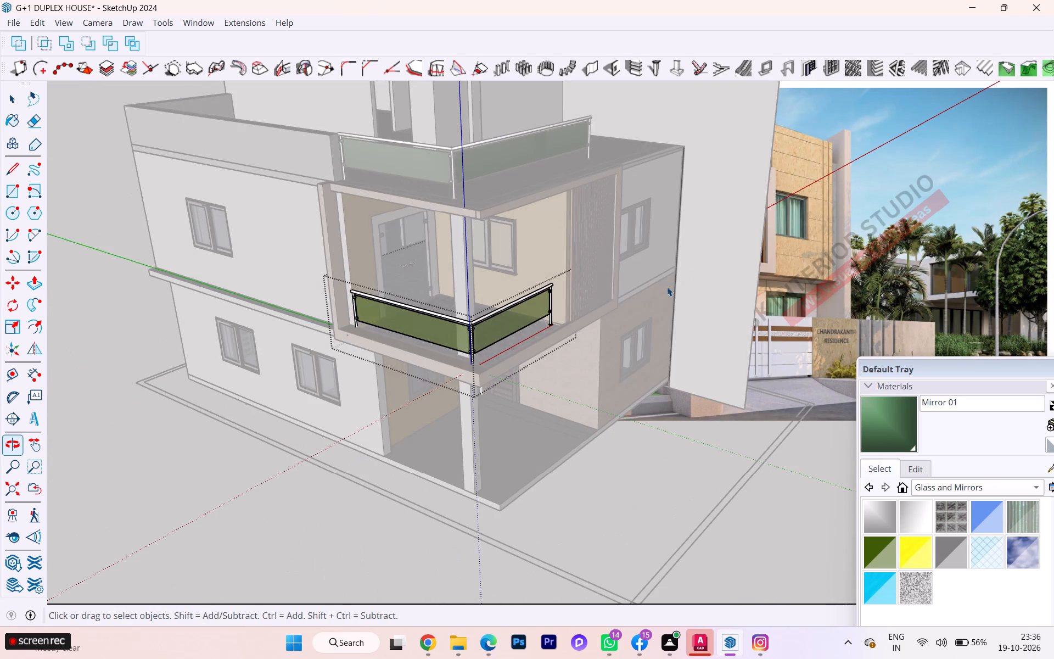
left_click(251, 479)
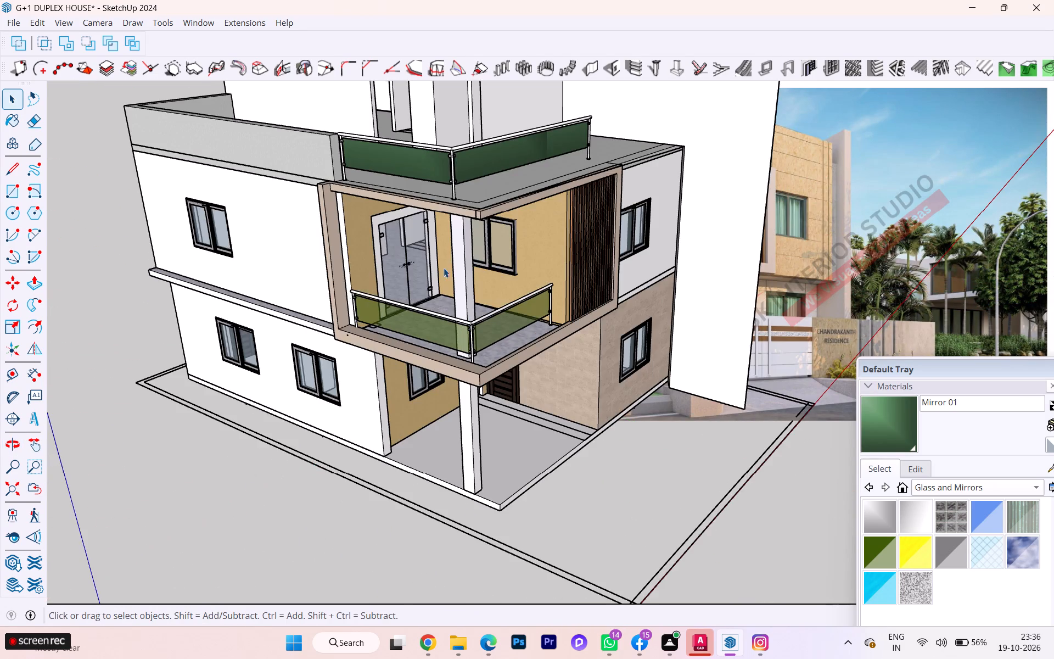
Paint both terrace railing glass panels with Translucent Glass Dark Green sampled from the balcony railing, and leave the group.
middle_click_drag(412, 281, 309, 319)
scroll(309, 319, "down", 1)
left_click(402, 194)
double_click(403, 195)
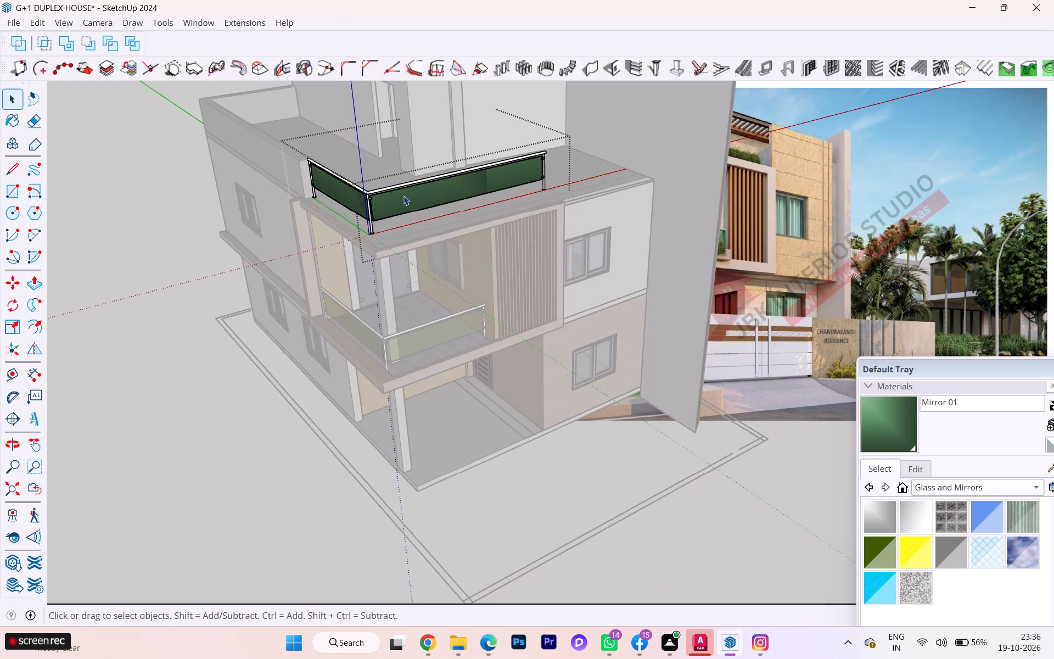
double_click(403, 198)
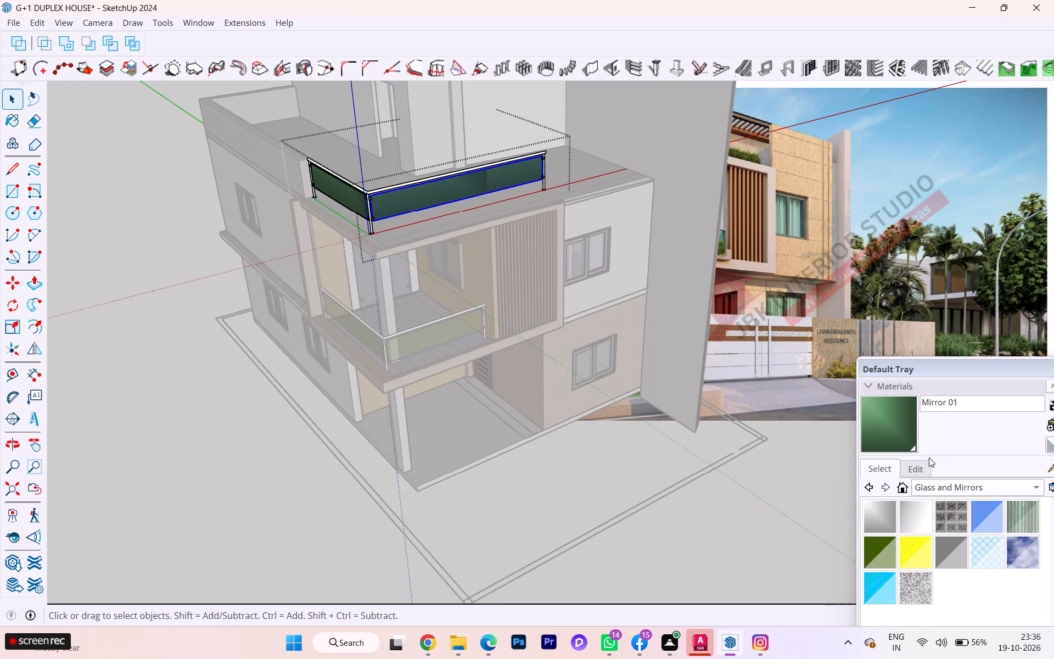
scroll(744, 439, "down", 2)
left_click_drag(956, 367, 916, 366)
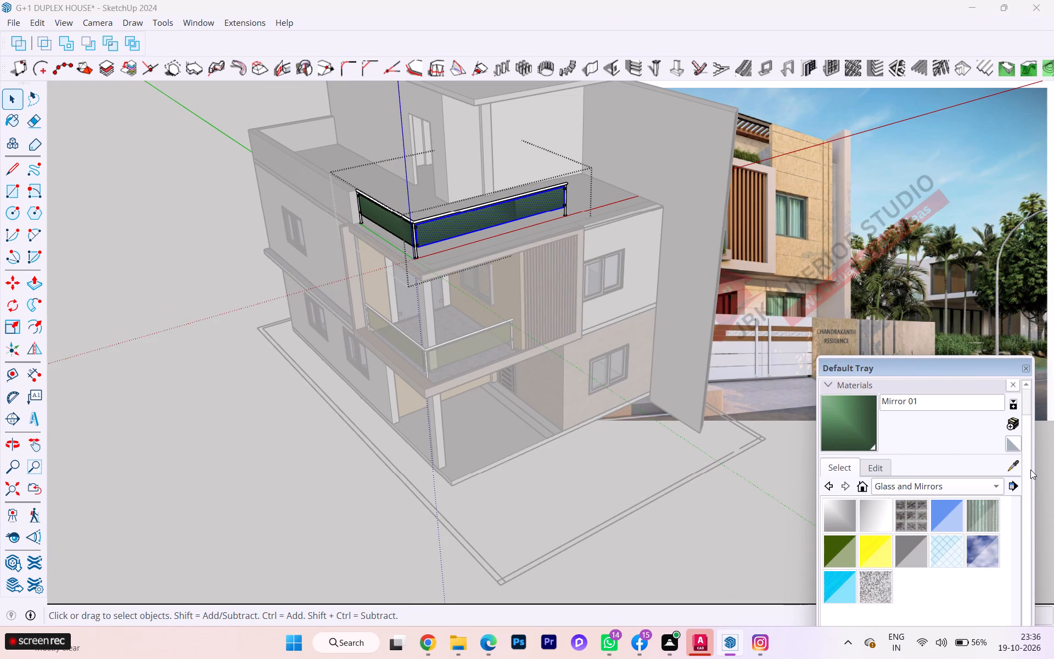
left_click(1016, 466)
left_click(475, 342)
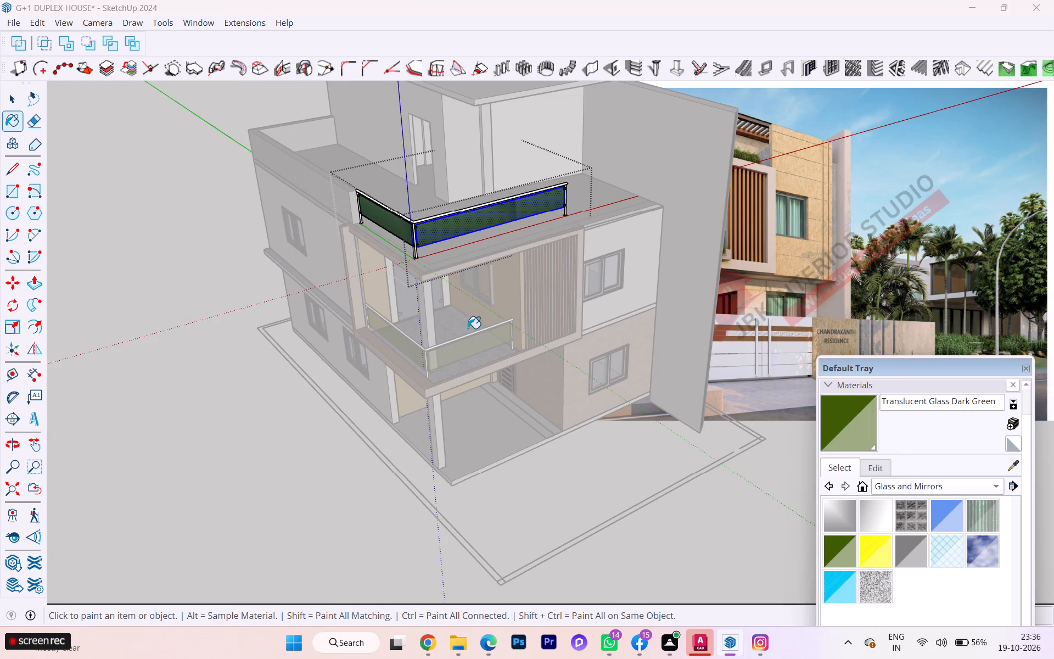
left_click(451, 230)
left_click(394, 232)
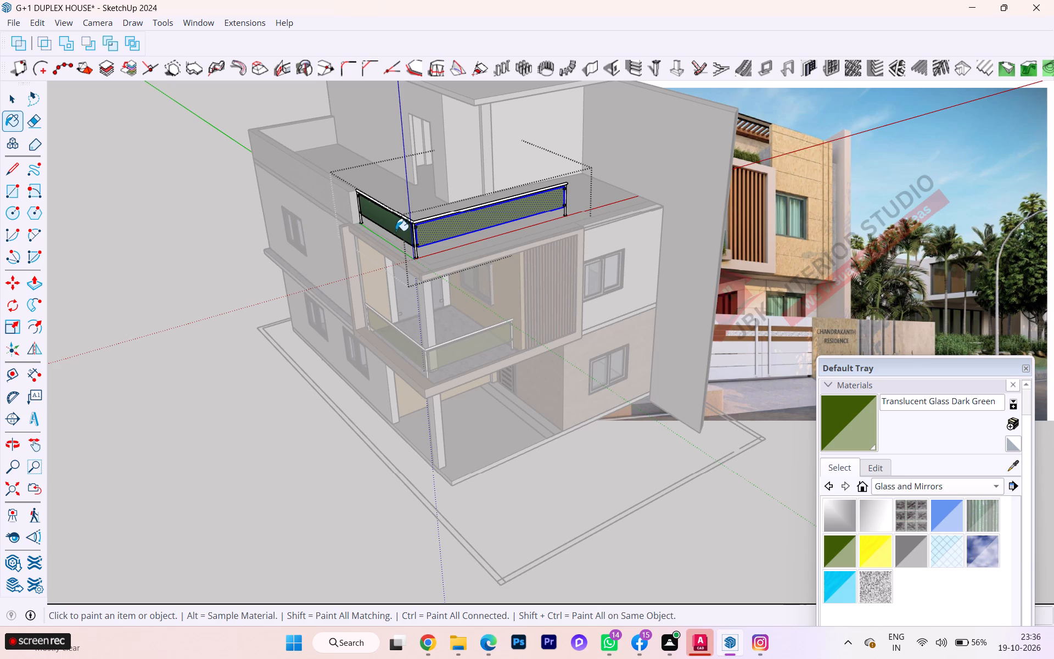
key("space")
double_click(237, 346)
Examine the terrace and balcony railings from the front and from above, comparing them with the reference render.
middle_click_drag(454, 336, 349, 260)
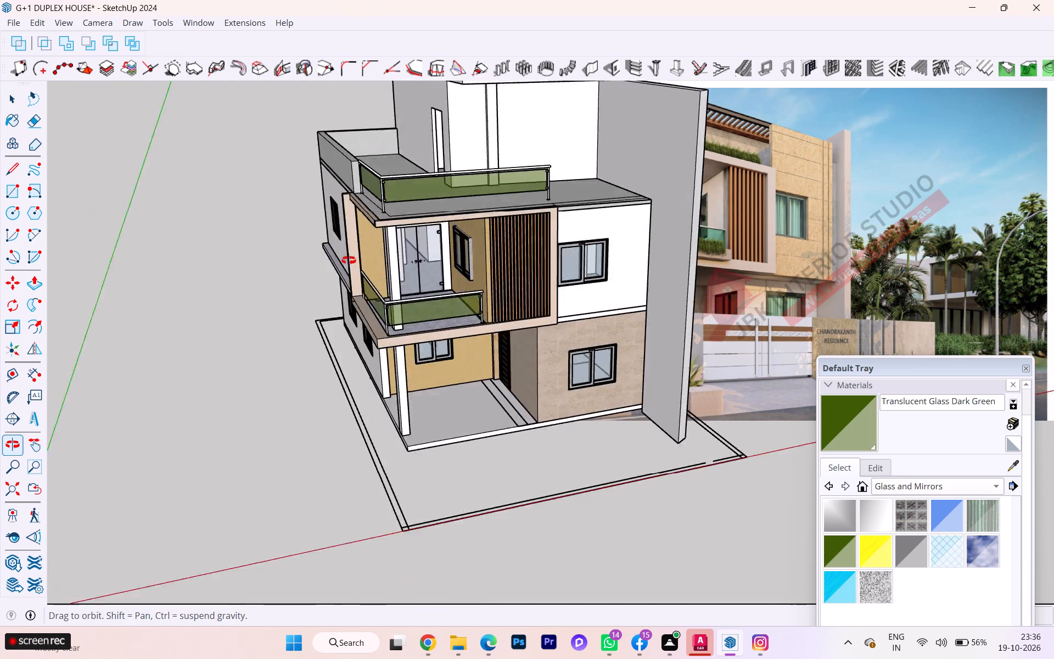
middle_click_drag(349, 260, 337, 245)
scroll(301, 266, "down", 5)
middle_click_drag(278, 300, 240, 320)
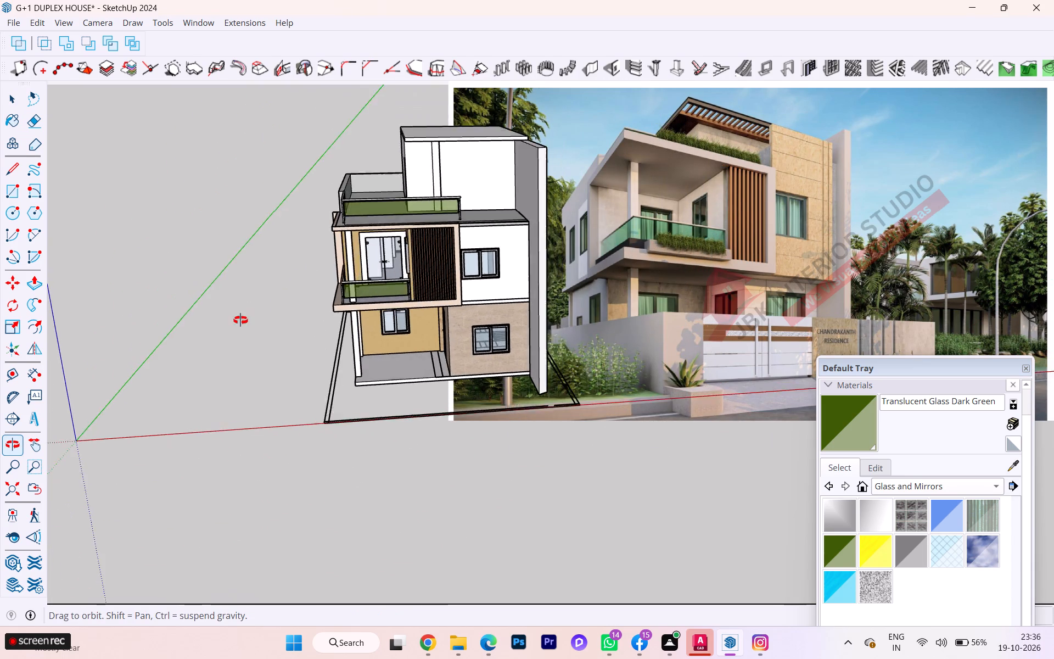
middle_click_drag(240, 320, 269, 456)
scroll(421, 309, "up", 7)
scroll(508, 254, "up", 1)
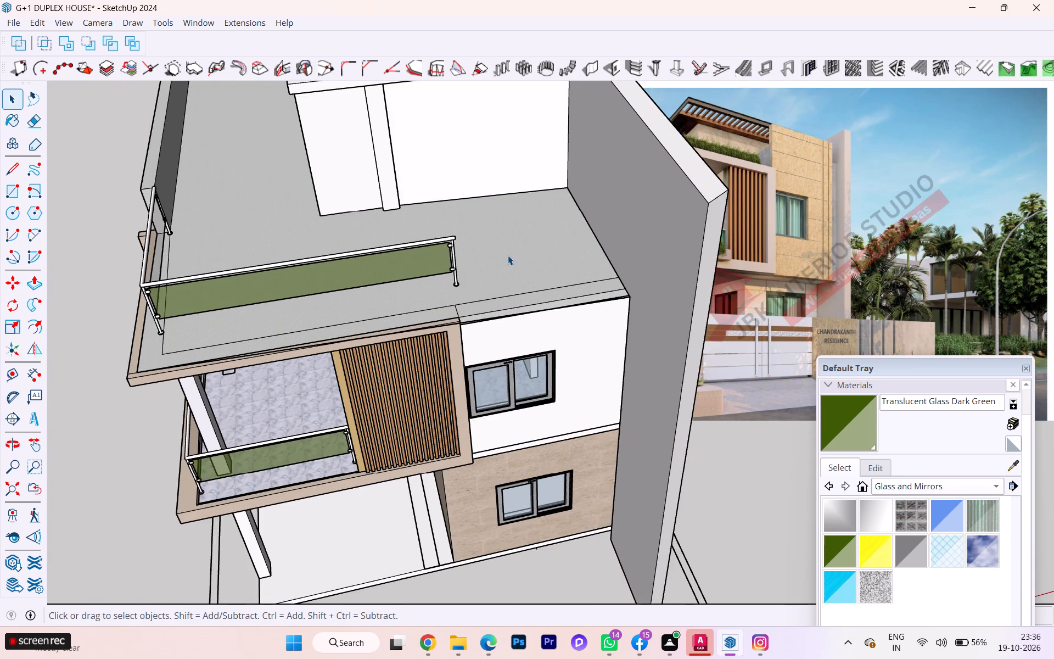
scroll(497, 291, "up", 4)
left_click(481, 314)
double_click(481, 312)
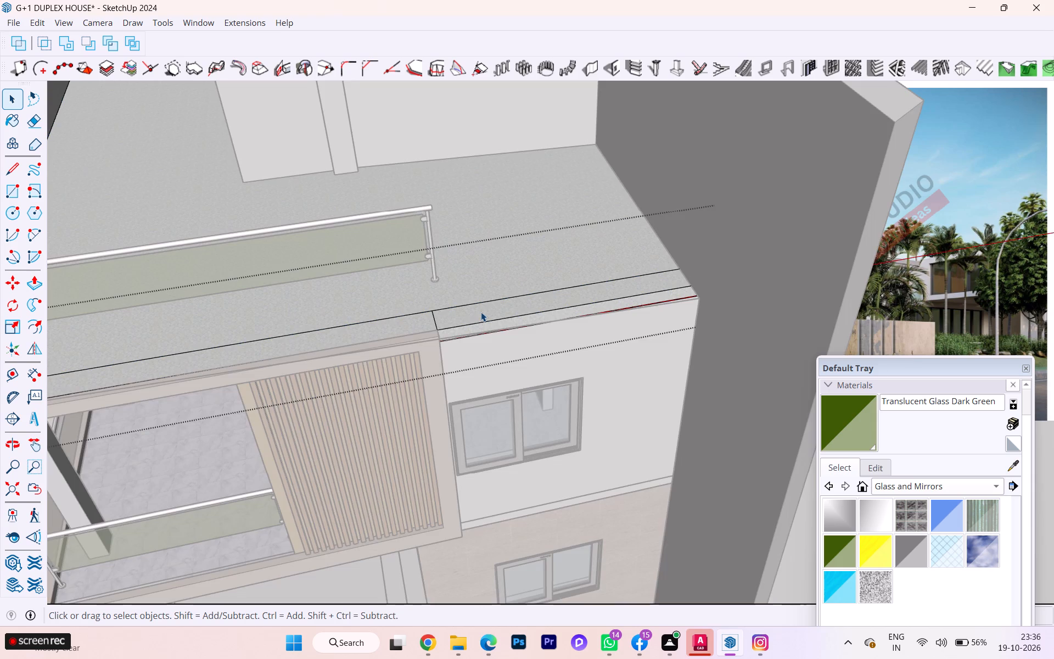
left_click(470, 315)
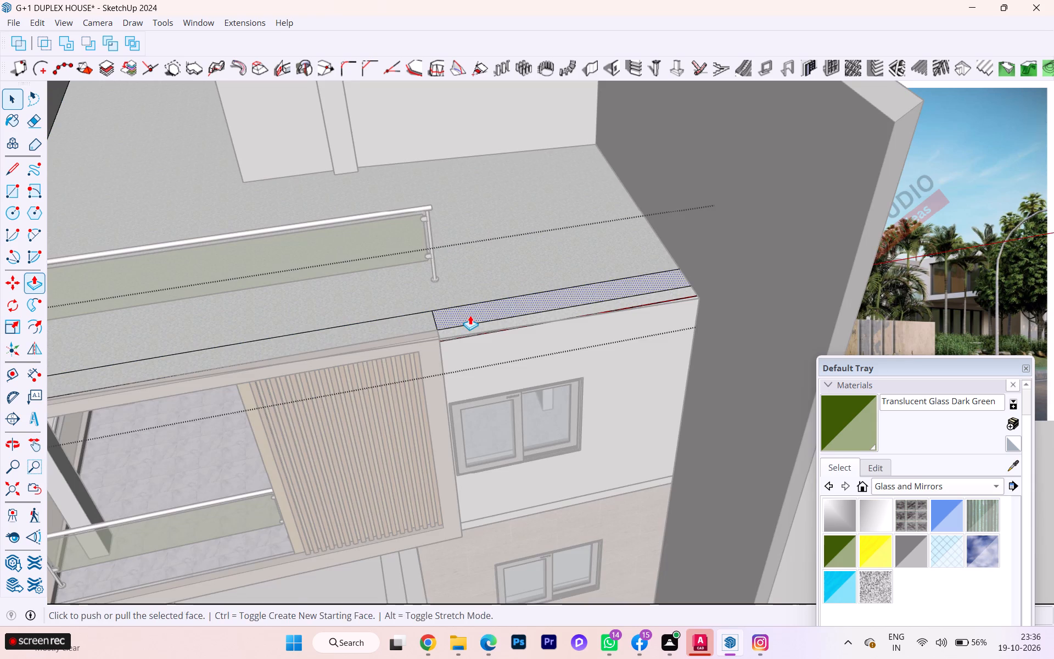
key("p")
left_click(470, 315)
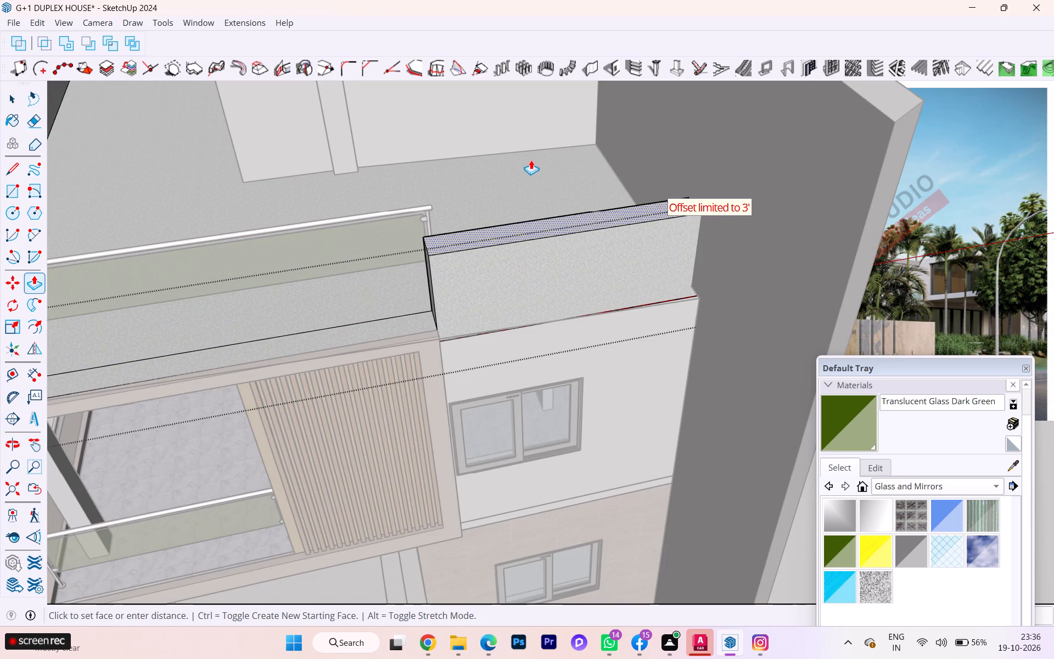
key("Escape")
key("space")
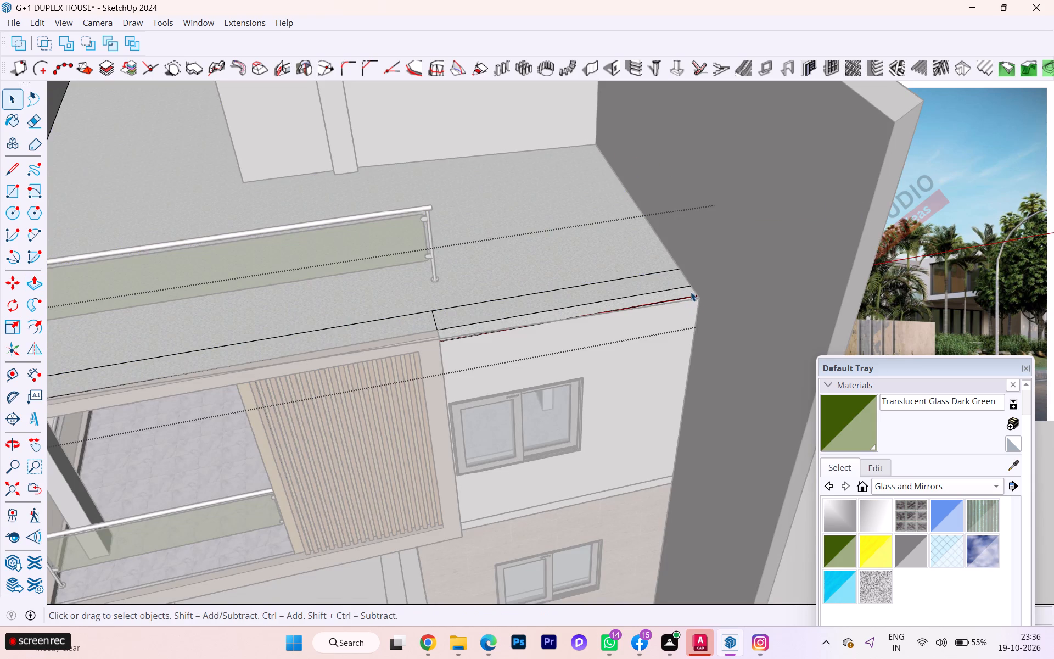
Draw a short line closing the end of the narrow strip along the terrace slab's front edge, against the tall side wall.
scroll(689, 291, "up", 1)
key("l")
scroll(686, 271, "up", 4)
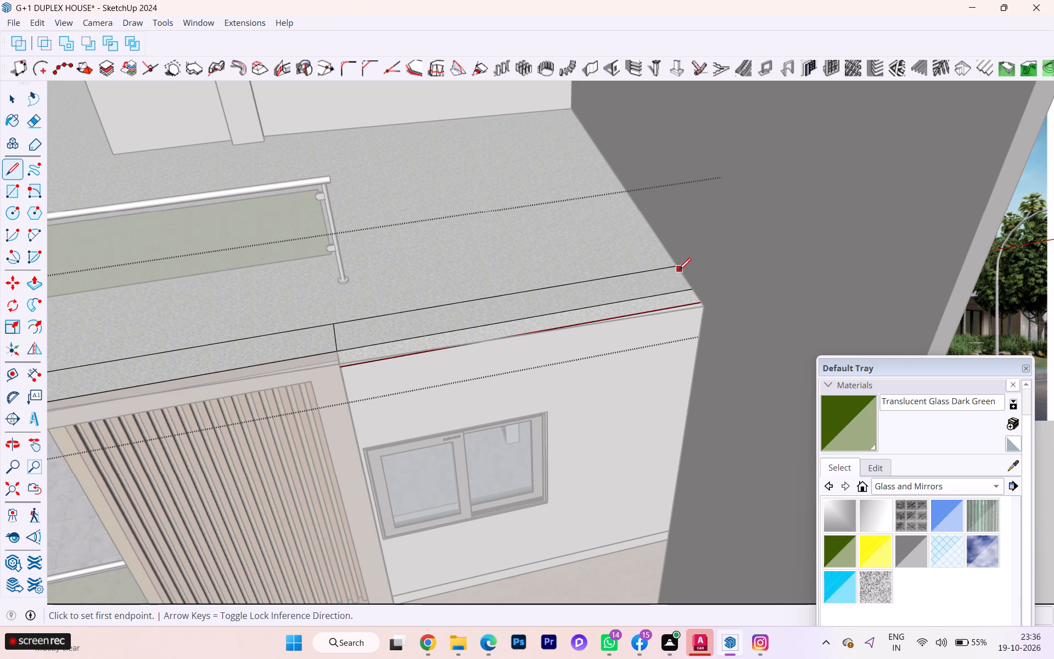
left_click(678, 270)
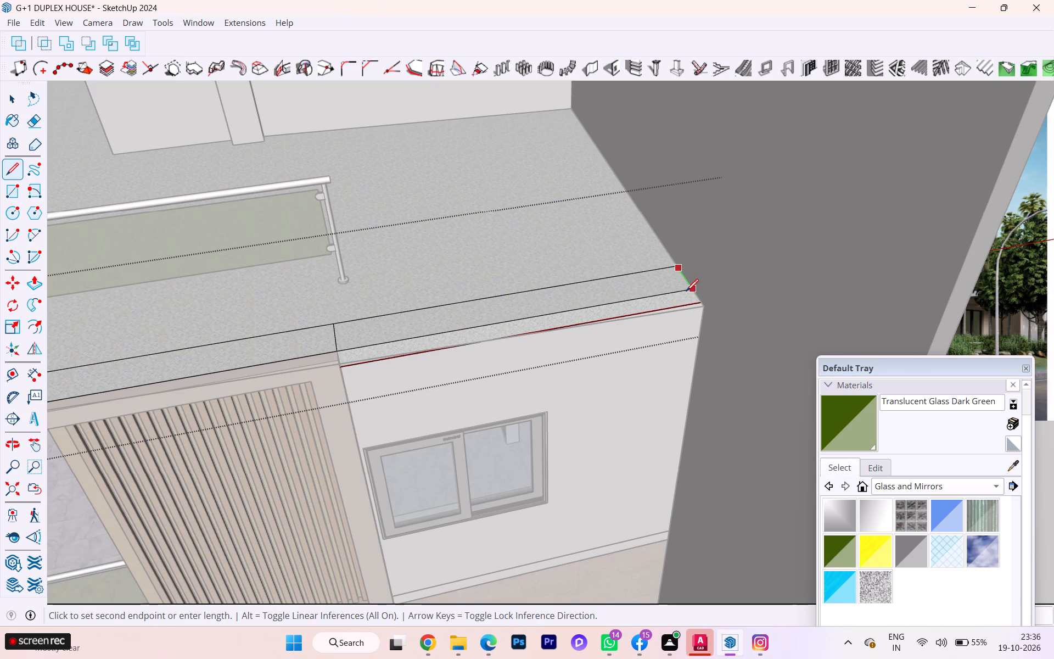
left_click(686, 291)
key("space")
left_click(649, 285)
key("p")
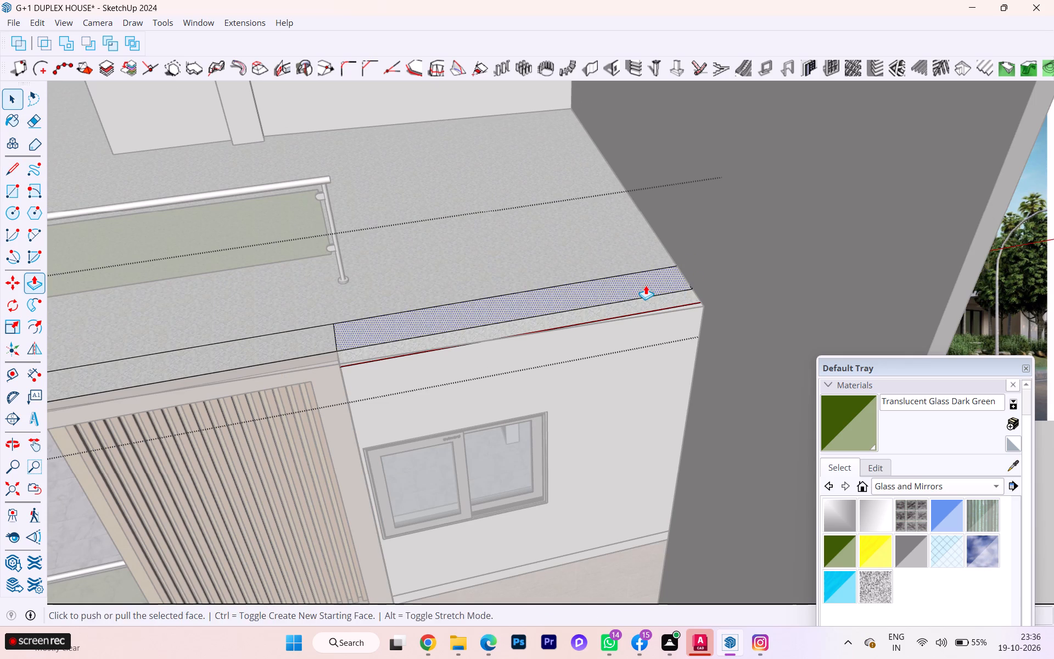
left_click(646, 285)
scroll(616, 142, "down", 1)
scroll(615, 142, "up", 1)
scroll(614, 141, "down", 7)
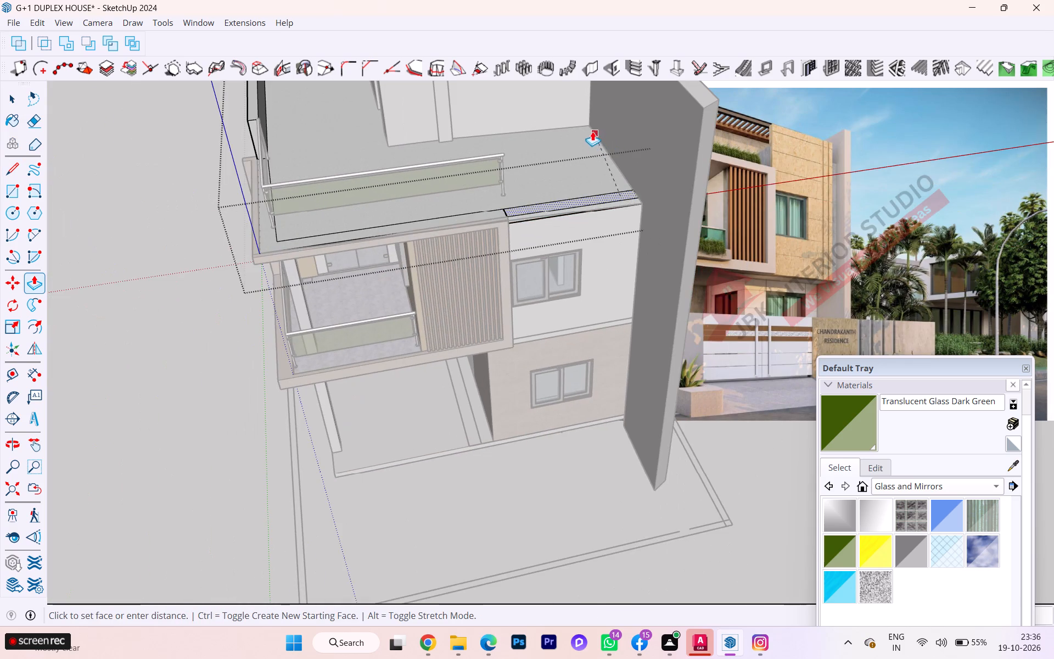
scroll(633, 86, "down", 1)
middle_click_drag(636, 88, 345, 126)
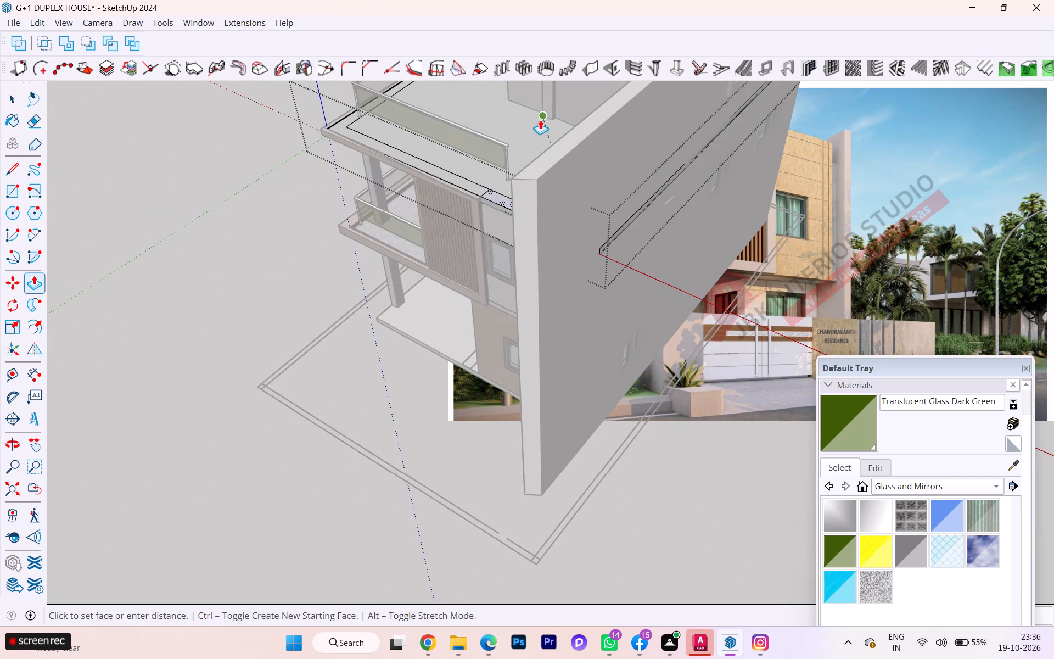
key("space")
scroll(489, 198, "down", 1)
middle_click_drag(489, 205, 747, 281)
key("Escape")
Open the terrace slab group and redraw the short line closing the front-edge strip's end against the tall side wall.
scroll(607, 273, "up", 2)
scroll(606, 271, "down", 1)
scroll(606, 271, "up", 4)
scroll(594, 262, "down", 1)
scroll(594, 261, "up", 5)
scroll(593, 260, "down", 1)
scroll(593, 260, "up", 4)
scroll(591, 255, "down", 1)
scroll(607, 226, "up", 3)
scroll(608, 226, "down", 1)
scroll(608, 226, "up", 1)
double_click(608, 226)
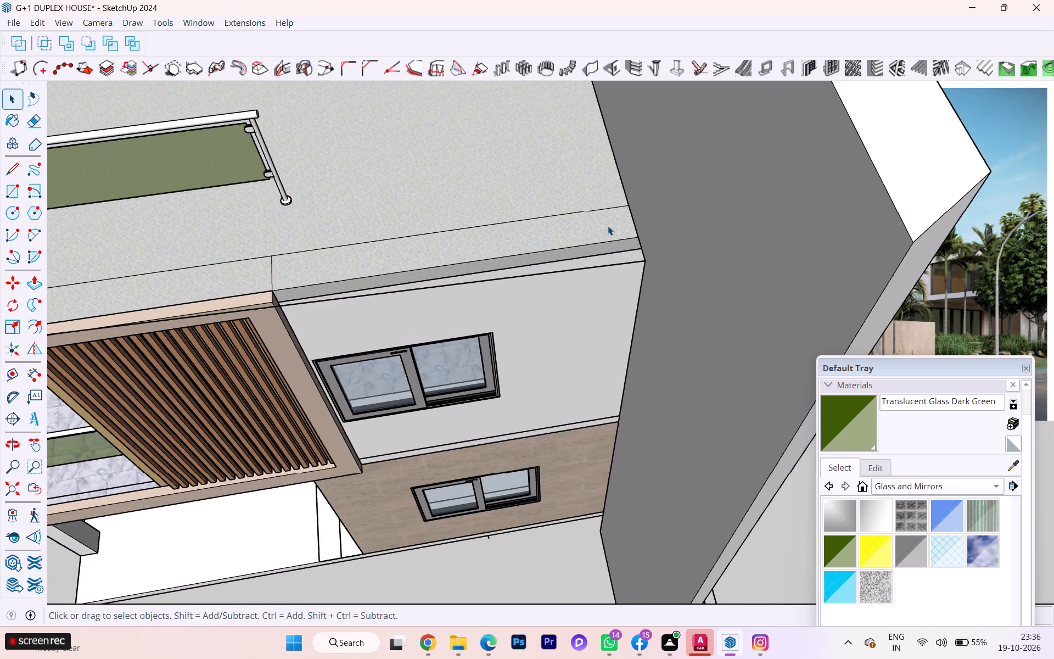
left_click(601, 223)
left_click(599, 222)
scroll(610, 222, "up", 5)
scroll(610, 222, "down", 2)
scroll(611, 222, "up", 5)
scroll(619, 221, "down", 1)
scroll(624, 221, "up", 2)
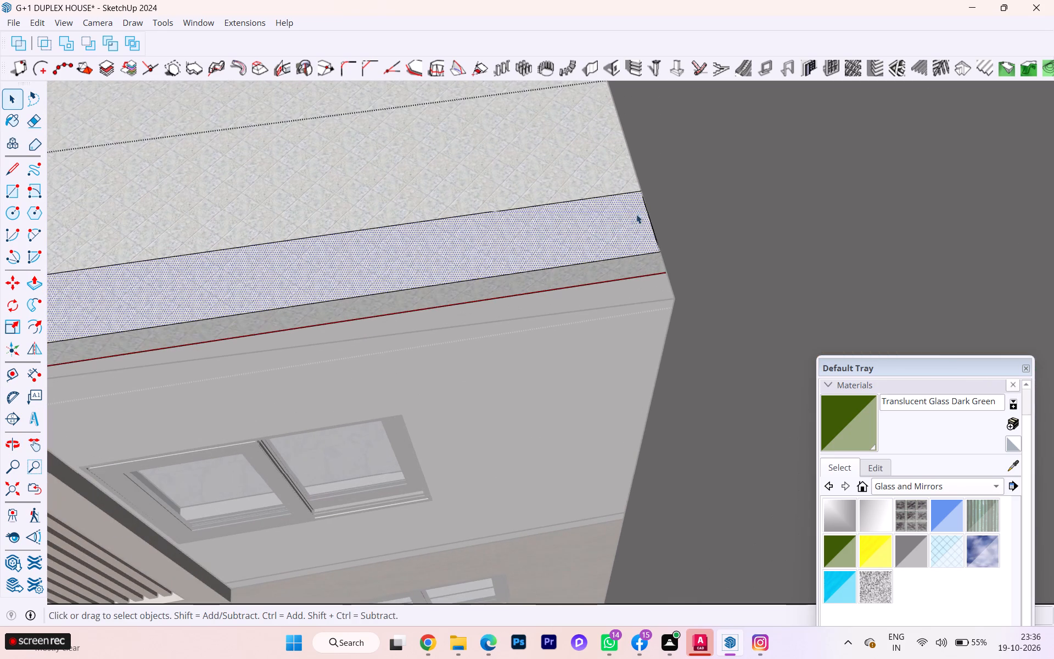
key("l")
scroll(652, 214, "up", 3)
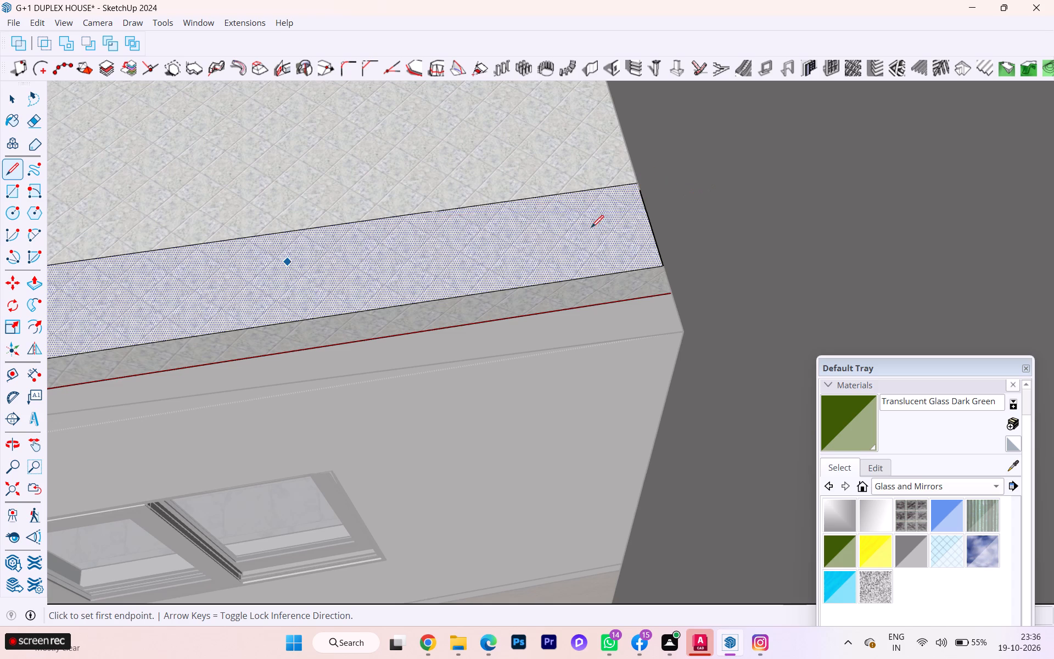
left_click(638, 190)
left_click(635, 183)
left_click(640, 192)
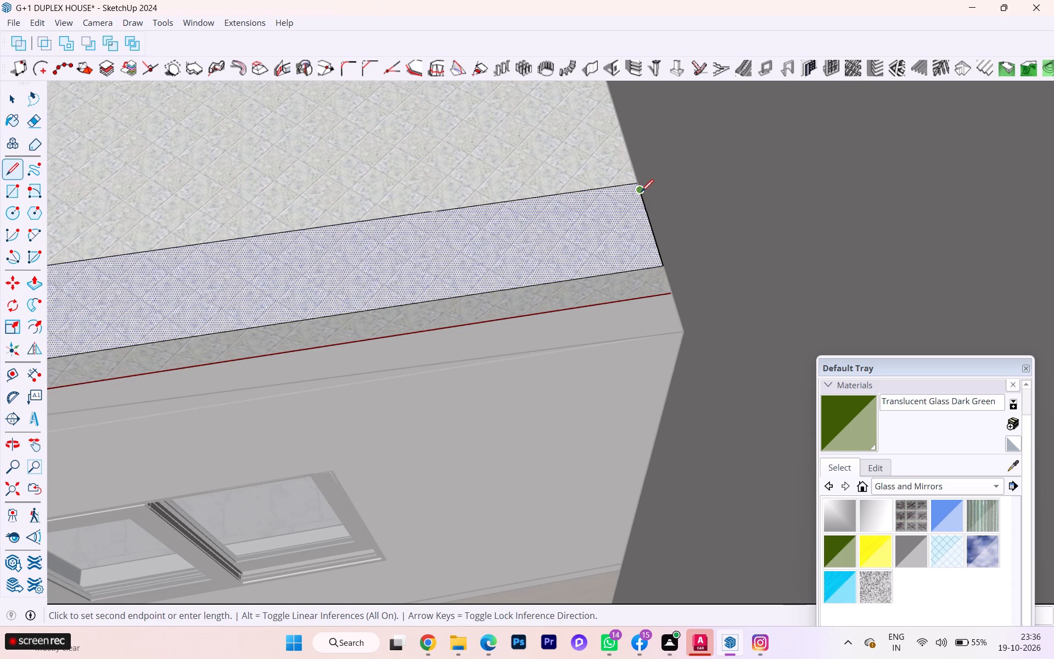
key("Escape")
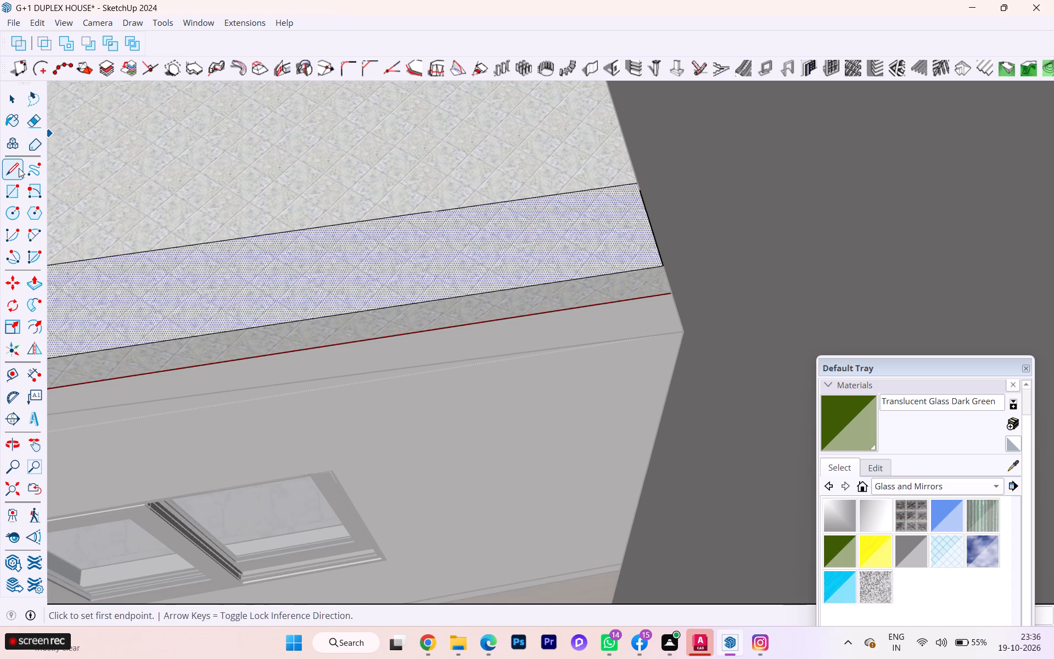
left_click(18, 170)
left_click(663, 266)
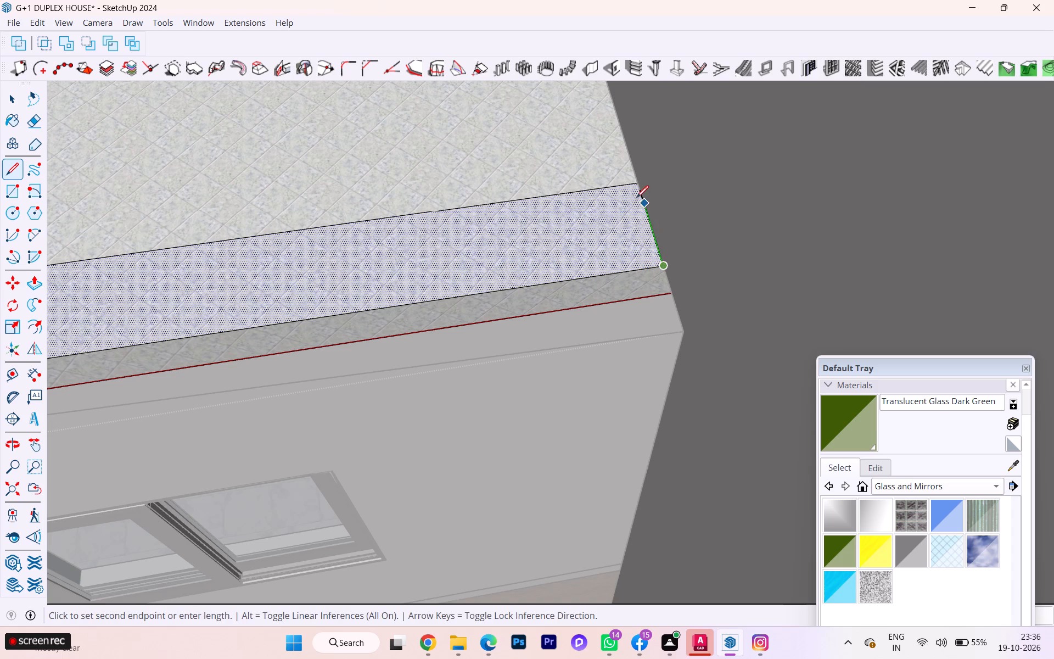
left_click(637, 180)
key("space")
Push/Pull the terrace's front-edge strip up 3' to form a parapet beside the tall side wall, and leave the group.
left_click(606, 221)
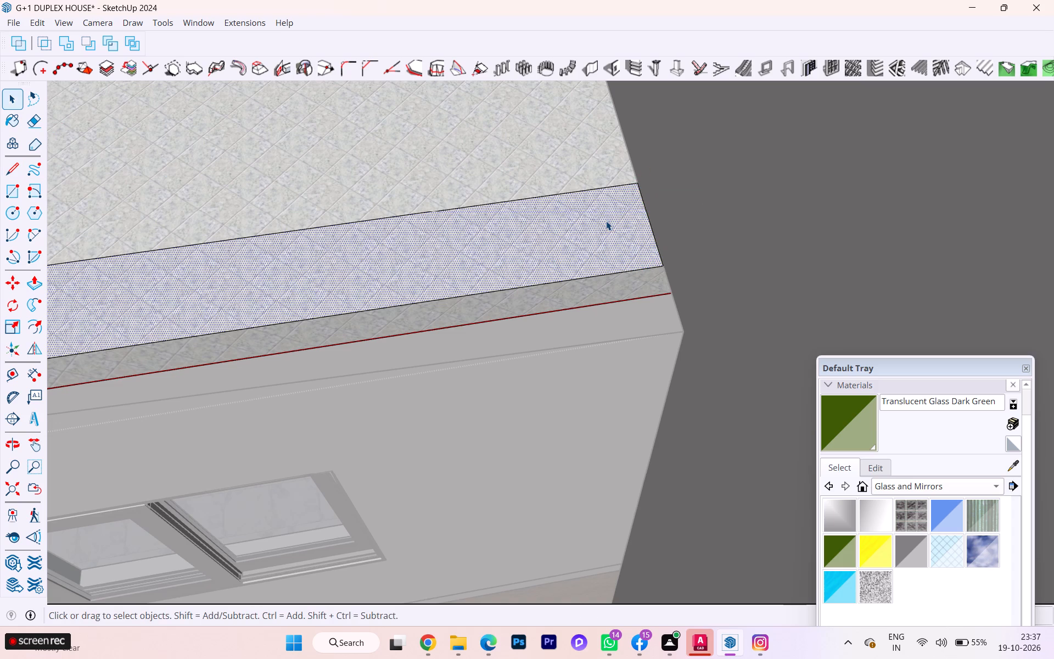
key("p")
left_click(603, 219)
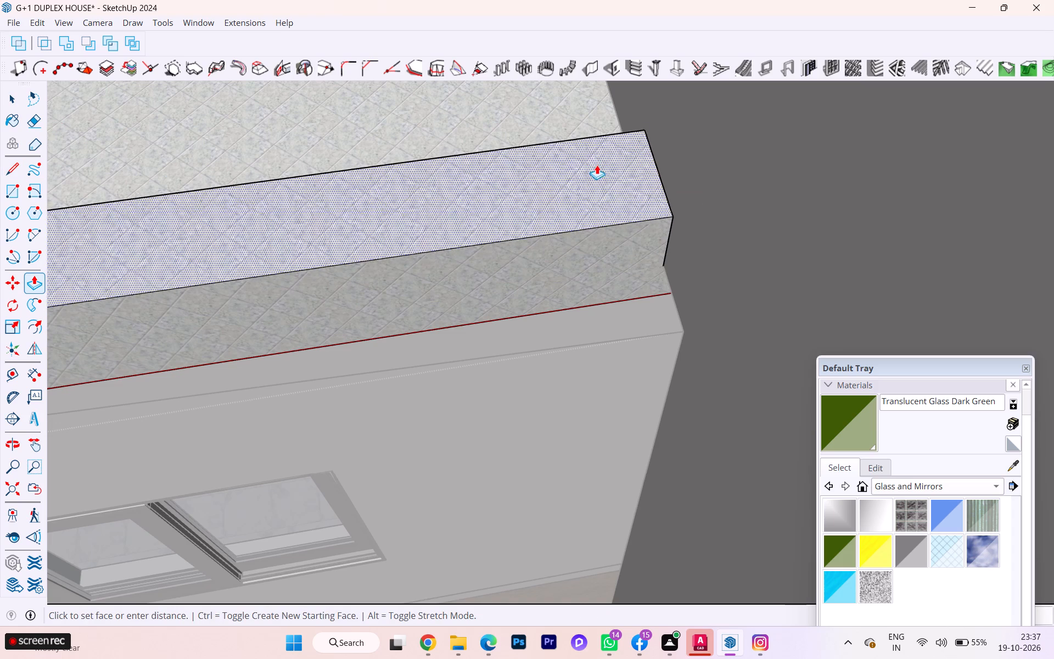
scroll(540, 158, "down", 6)
scroll(497, 170, "up", 1)
scroll(496, 169, "down", 2)
scroll(582, 175, "down", 6)
middle_click_drag(590, 184, 300, 211)
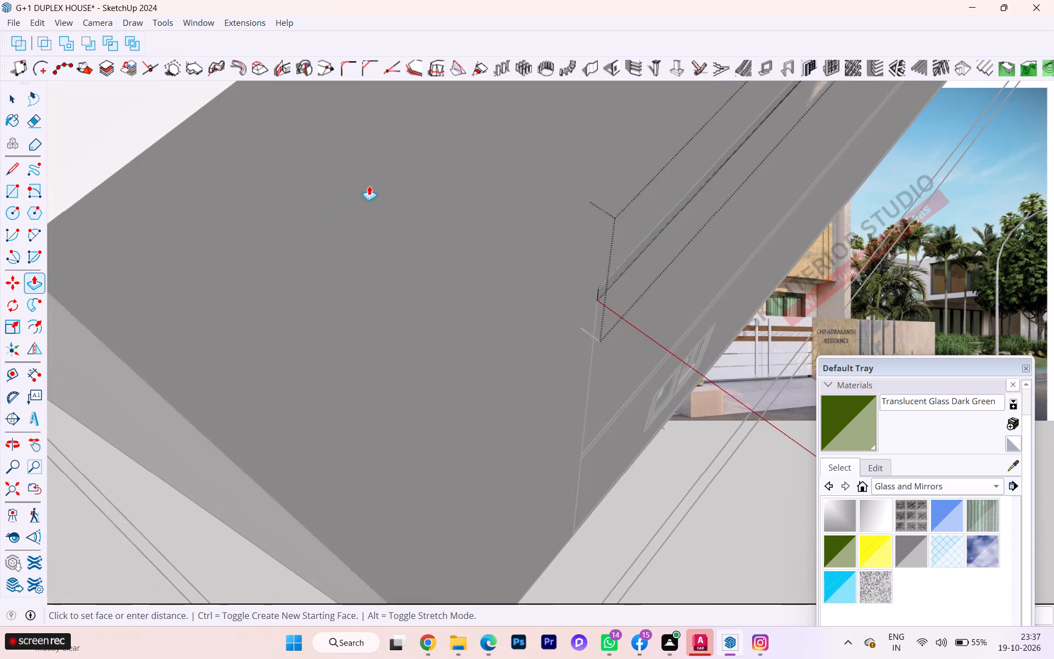
scroll(380, 143, "down", 4)
middle_click_drag(454, 146, 649, 69)
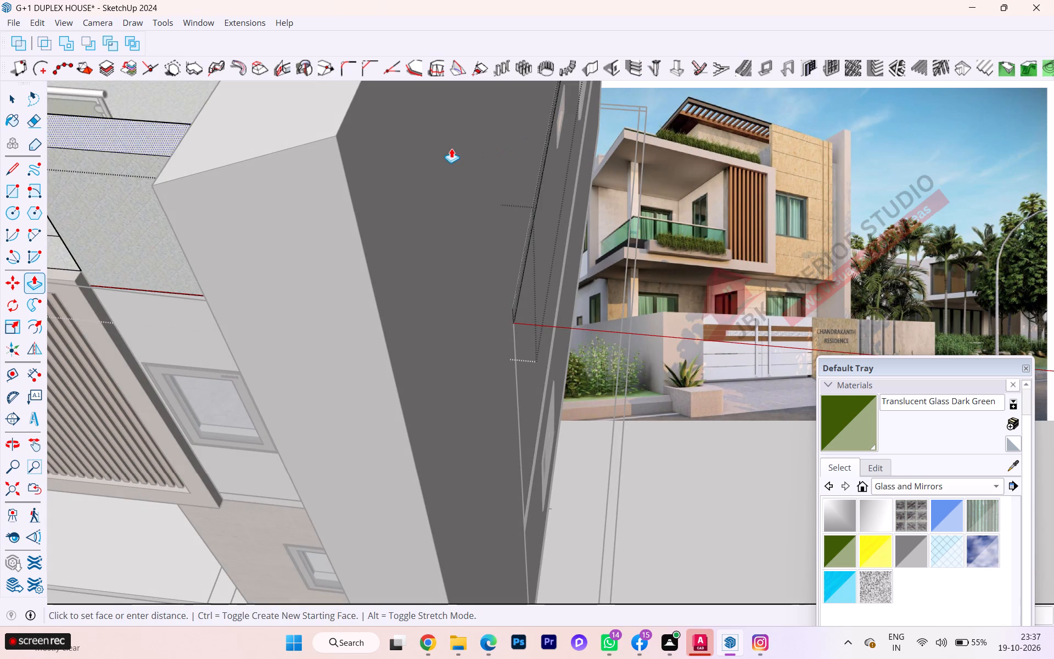
scroll(418, 131, "down", 3)
scroll(398, 140, "up", 1)
scroll(397, 141, "down", 4)
middle_click_drag(390, 152, 401, 150)
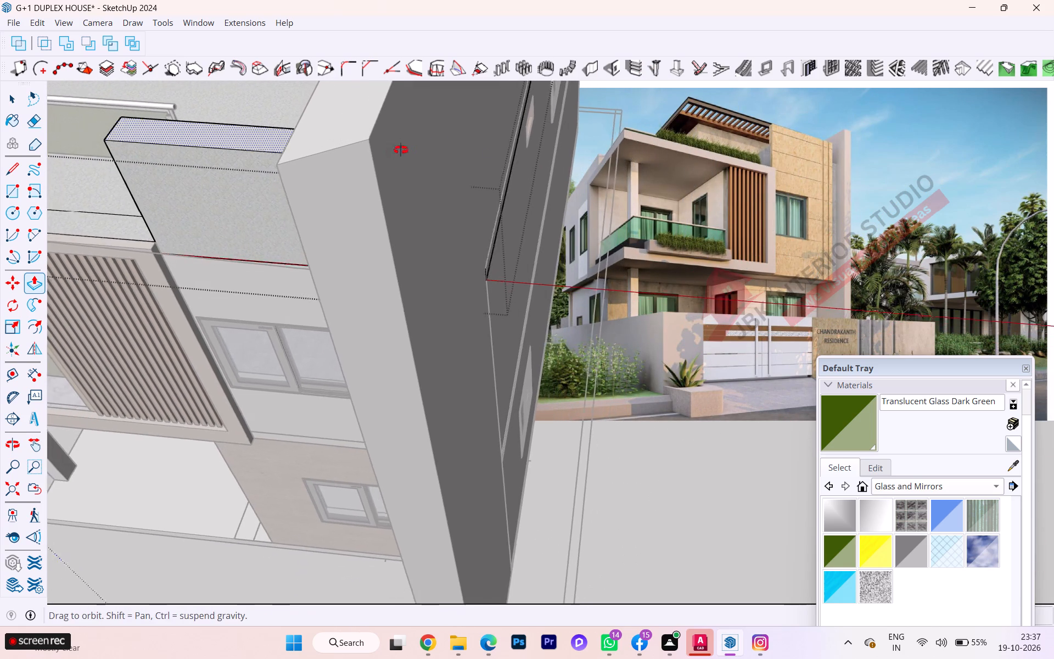
middle_click_drag(401, 150, 501, 127)
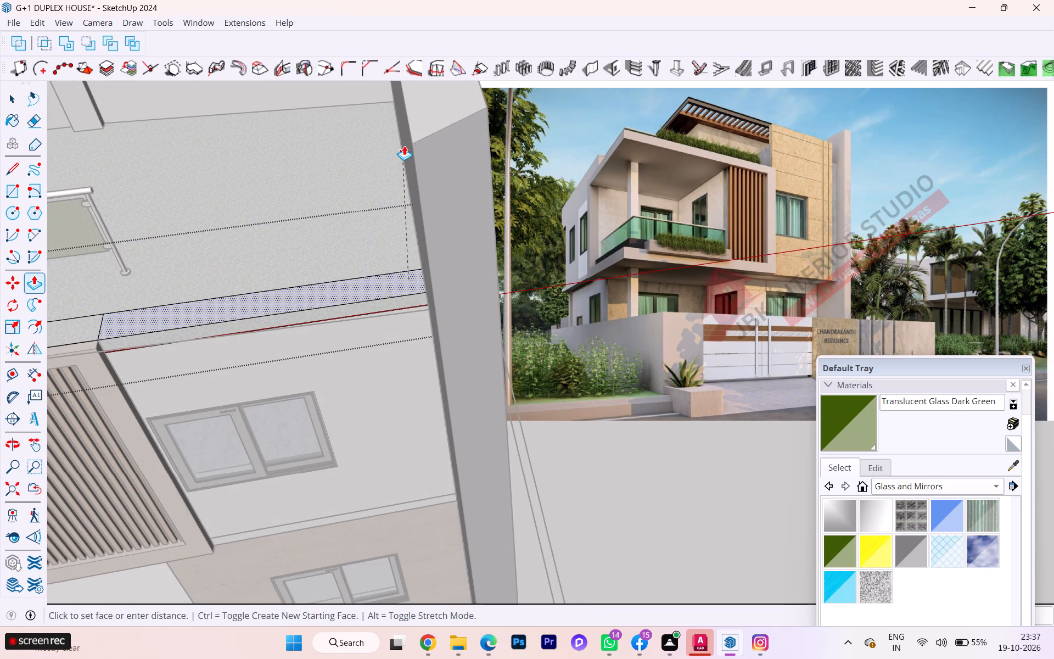
type("3'")
key("Return")
key("space")
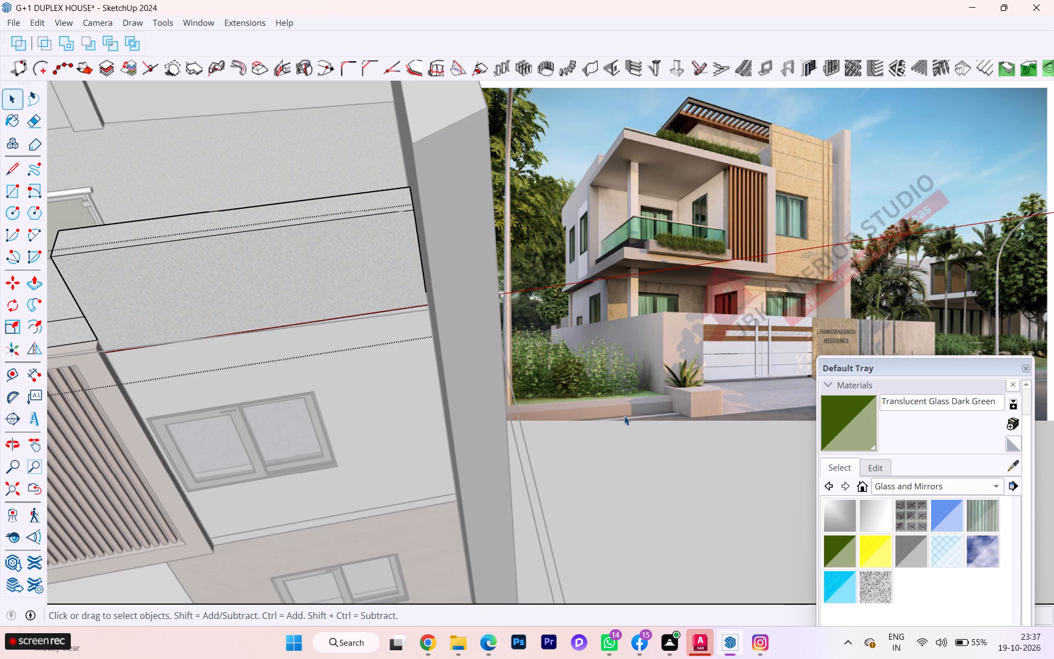
left_click(624, 416)
Push the terrace slab's exposed side face inward from the outer face of the tall side wall.
scroll(578, 392, "down", 1)
middle_click_drag(552, 386, 228, 339)
scroll(325, 224, "down", 3)
scroll(329, 231, "up", 2)
scroll(329, 231, "down", 2)
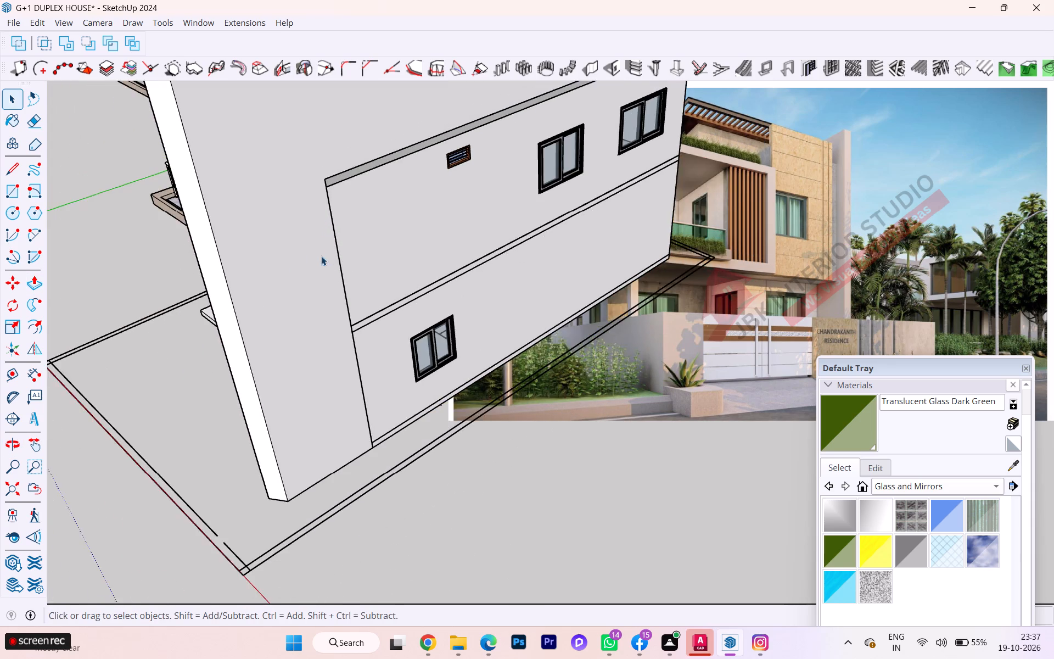
scroll(321, 256, "down", 1)
scroll(310, 263, "up", 1)
scroll(309, 265, "down", 2)
middle_click_drag(304, 275, 431, 309)
scroll(416, 257, "up", 4)
scroll(385, 235, "down", 1)
scroll(378, 235, "up", 3)
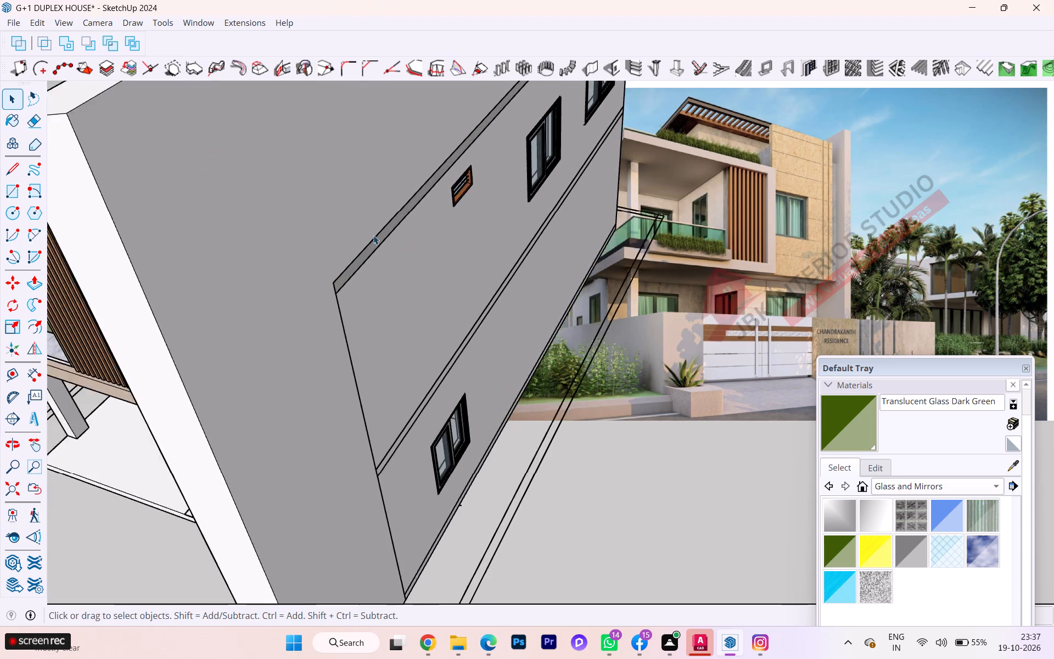
scroll(373, 235, "up", 14)
left_click(342, 276)
double_click(340, 286)
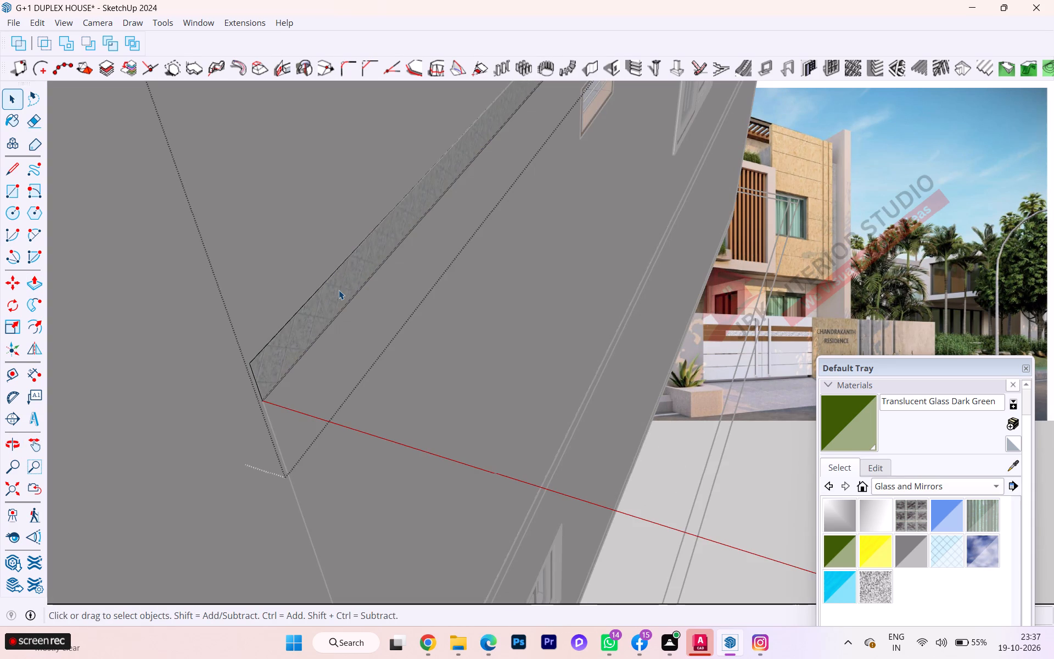
left_click(337, 294)
left_click(335, 297)
key("p")
left_click(326, 306)
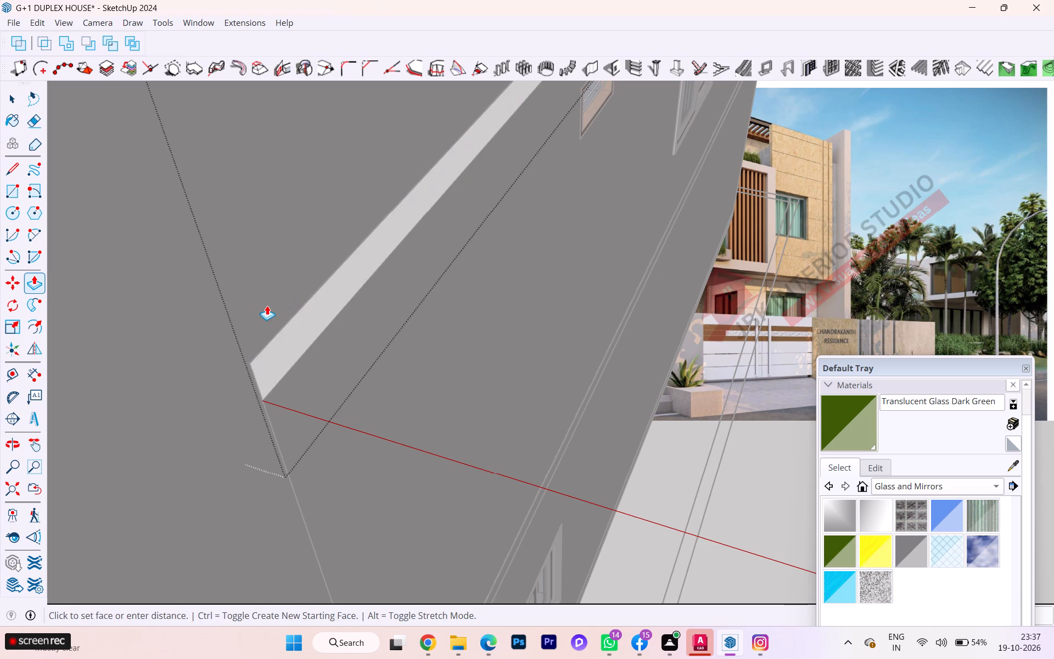
left_click(259, 327)
scroll(307, 335, "down", 1)
middle_click_drag(307, 334, 273, 284)
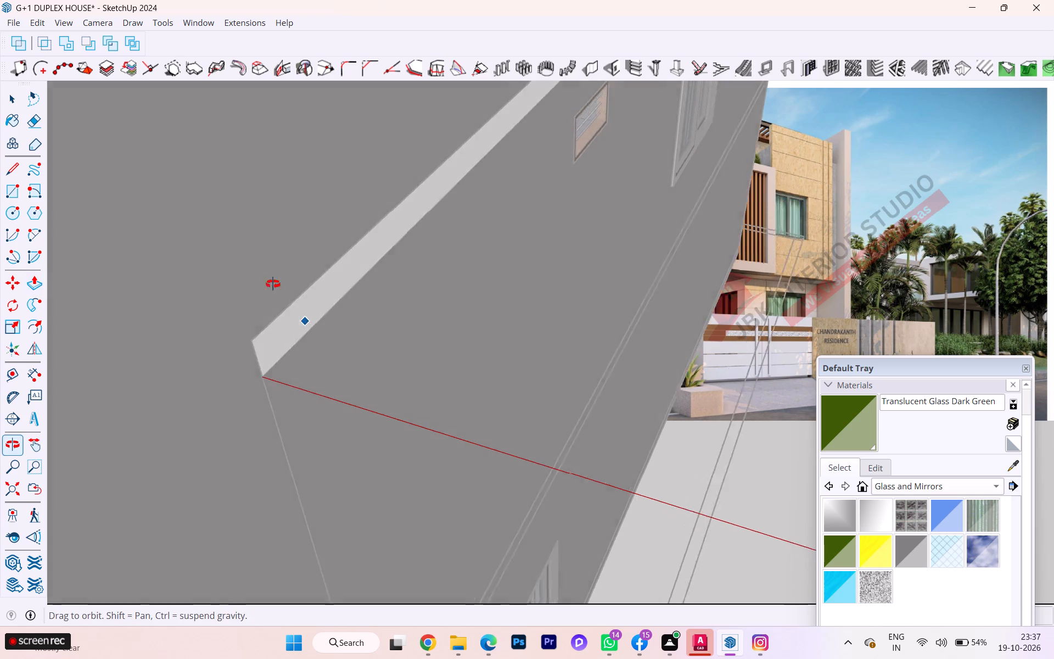
middle_click_drag(273, 284, 208, 196)
key("space")
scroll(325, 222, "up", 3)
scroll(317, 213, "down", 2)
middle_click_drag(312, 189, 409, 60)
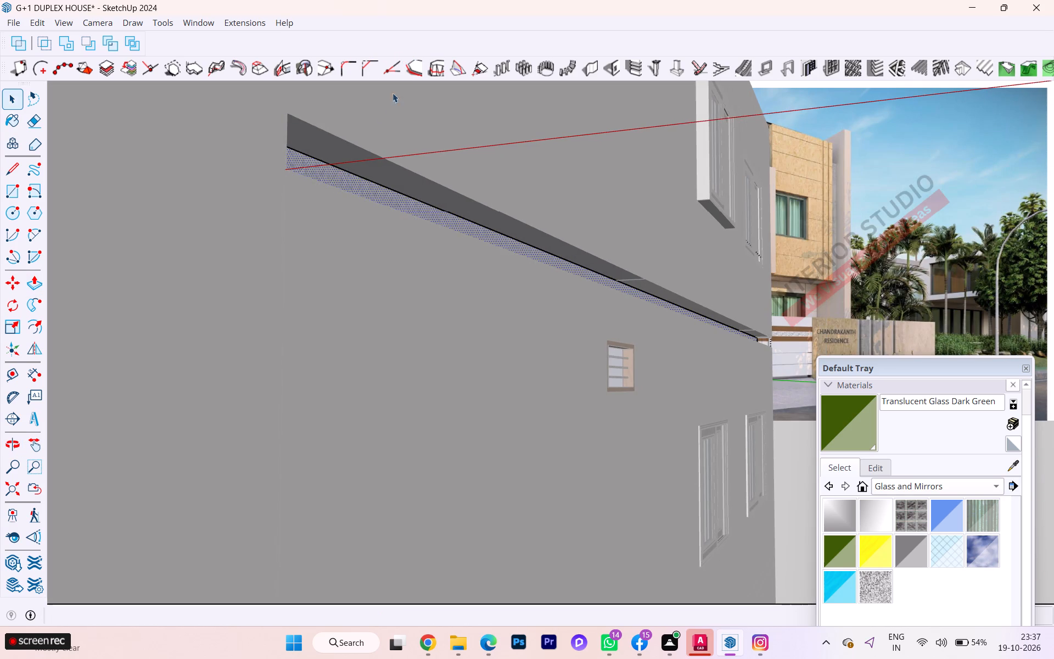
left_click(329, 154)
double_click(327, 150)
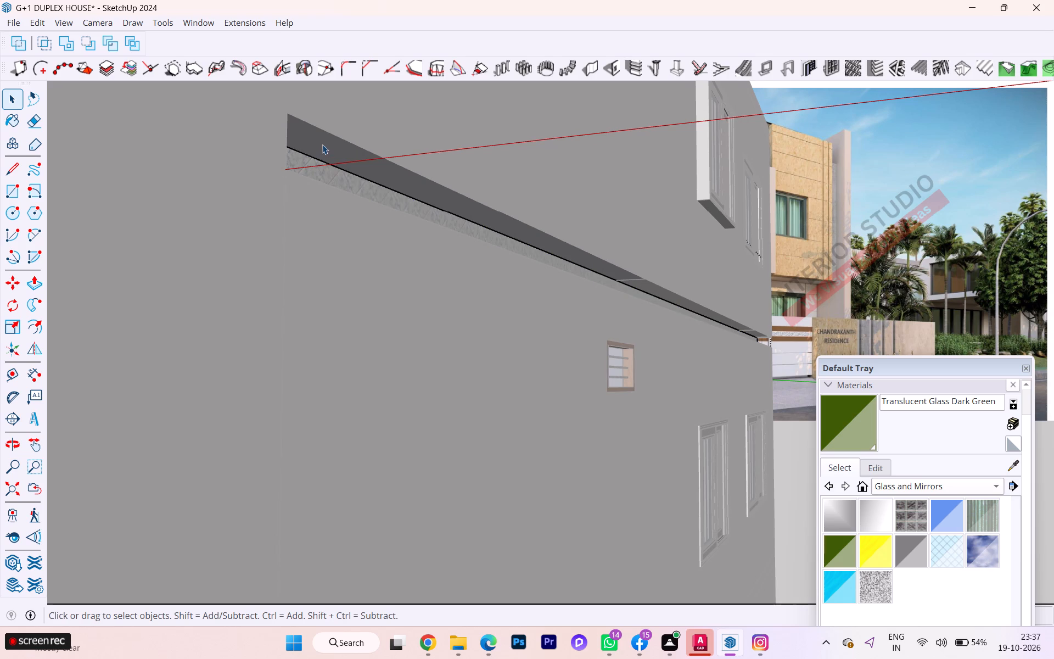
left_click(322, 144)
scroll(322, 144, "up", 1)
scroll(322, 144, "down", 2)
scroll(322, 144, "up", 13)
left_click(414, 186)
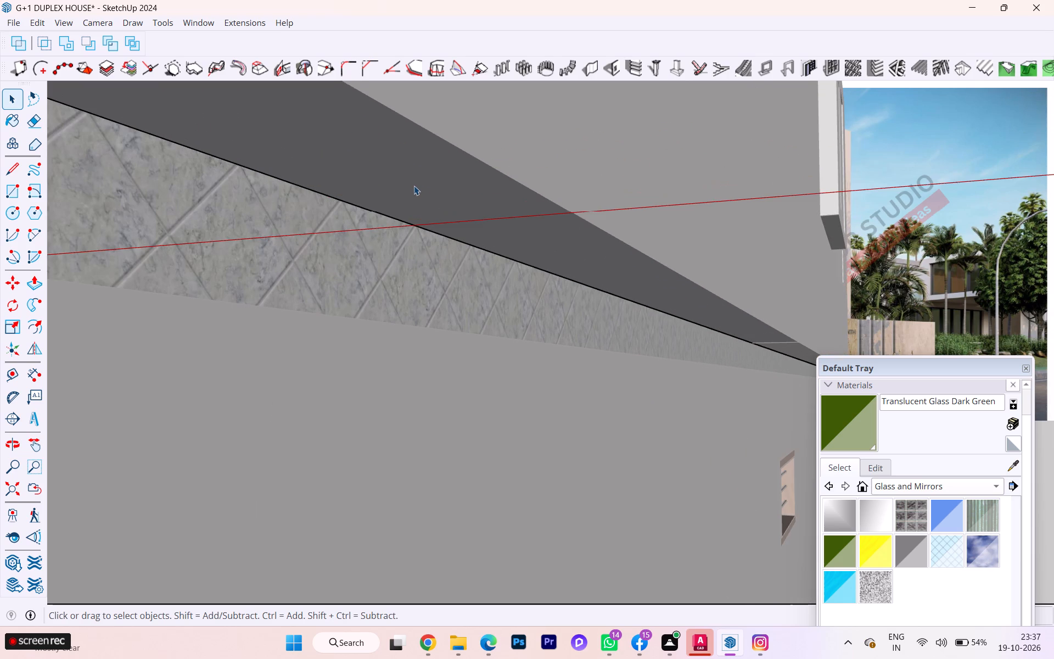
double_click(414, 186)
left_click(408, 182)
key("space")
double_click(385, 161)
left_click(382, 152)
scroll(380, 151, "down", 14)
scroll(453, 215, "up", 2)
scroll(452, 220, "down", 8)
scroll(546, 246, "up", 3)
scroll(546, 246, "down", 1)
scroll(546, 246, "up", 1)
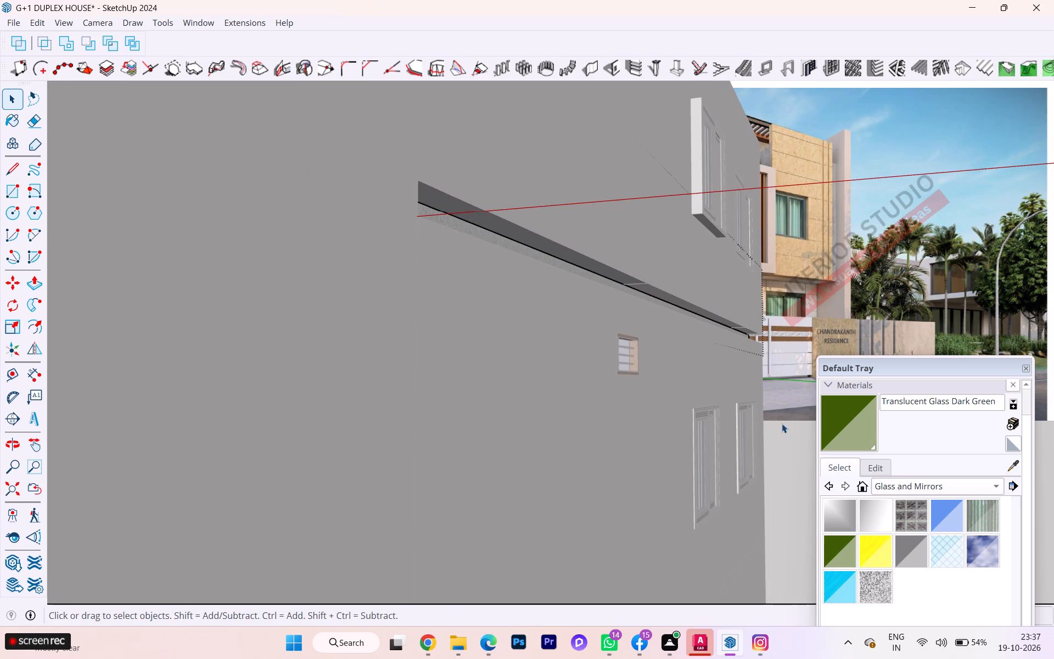
Leave the slab group and push the recess's long upper face down to the lower wall edge, closing the slot in the side wall.
left_click(782, 423)
scroll(553, 255, "up", 7)
double_click(509, 227)
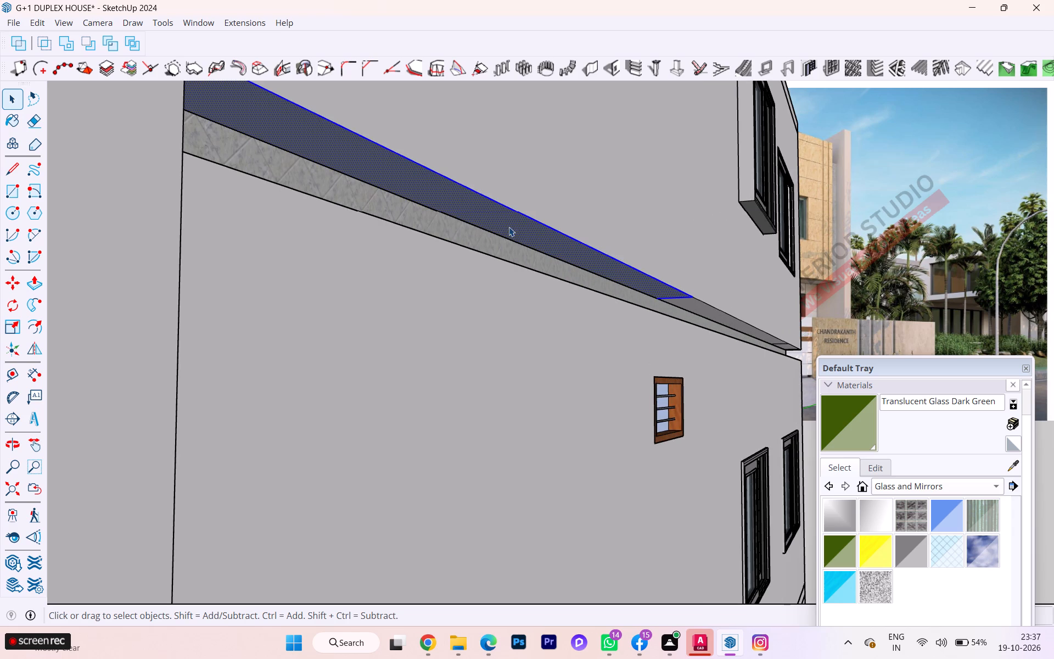
left_click(504, 225)
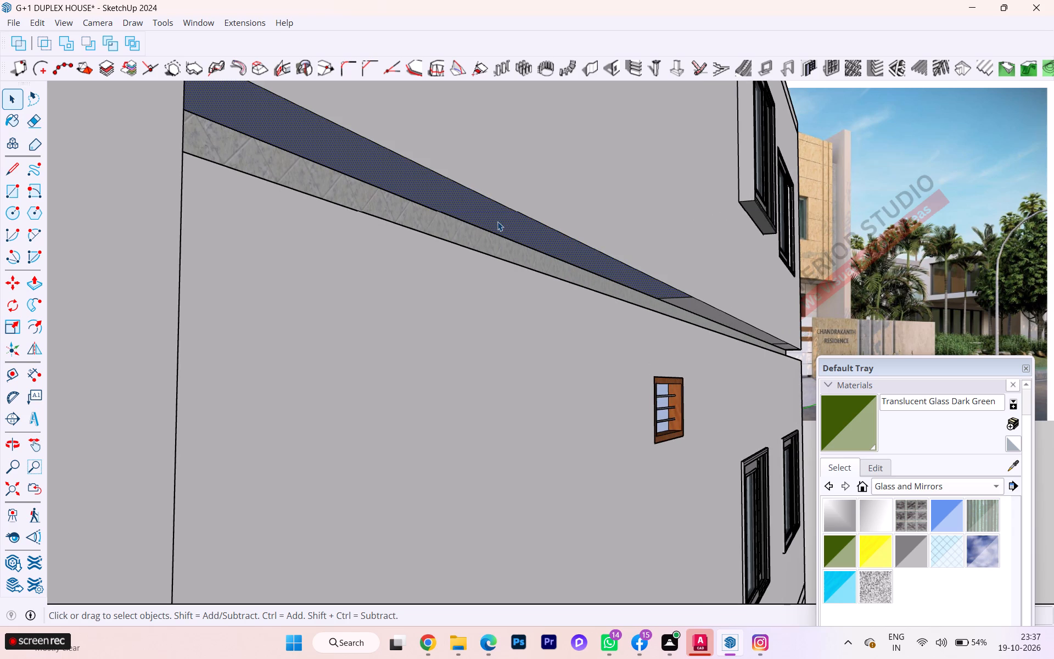
key("p")
left_click(497, 221)
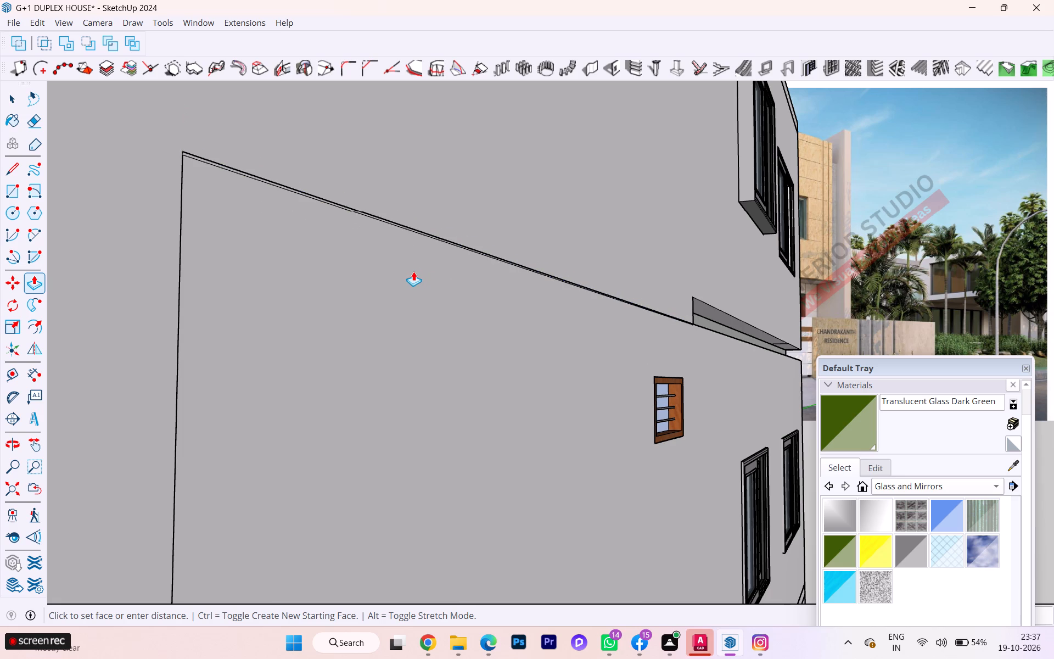
scroll(413, 272, "down", 2)
middle_click_drag(413, 272, 469, 426)
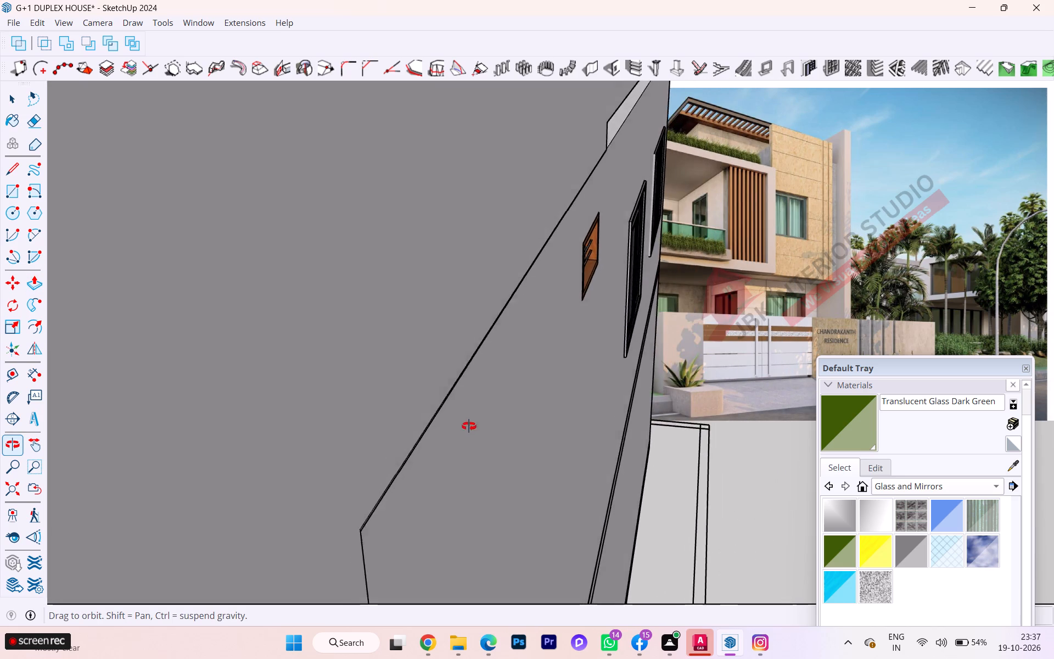
middle_click_drag(469, 426, 427, 408)
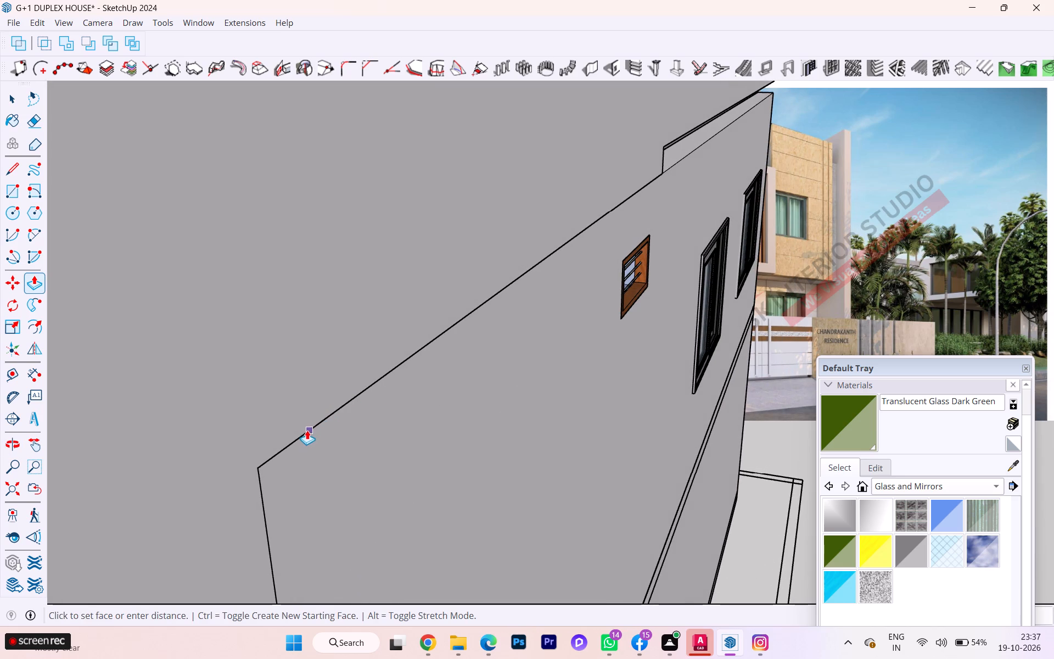
left_click(307, 431)
key("space")
Push the upper face of the remaining slot near the side windows down to the lower wall edge.
scroll(509, 277, "down", 2)
middle_click_drag(507, 277, 245, 291)
middle_click_drag(676, 137, 625, 141)
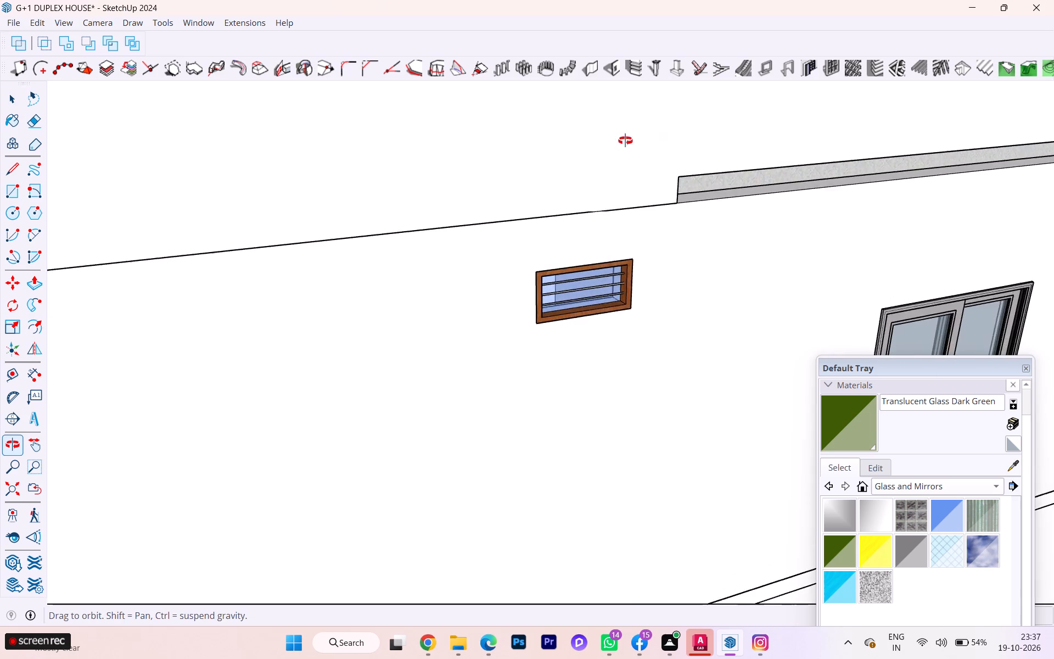
middle_click_drag(625, 141, 436, 140)
middle_click_drag(671, 155, 643, 5)
scroll(642, 8, "up", 1)
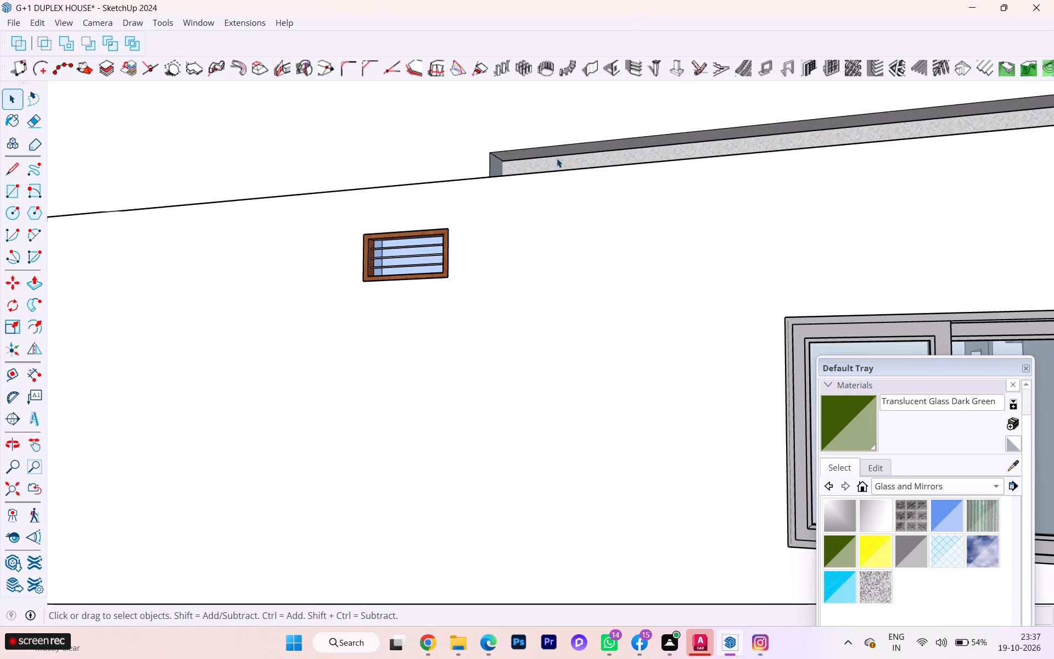
scroll(556, 158, "up", 1)
scroll(557, 160, "down", 1)
scroll(557, 160, "up", 14)
left_click(543, 134)
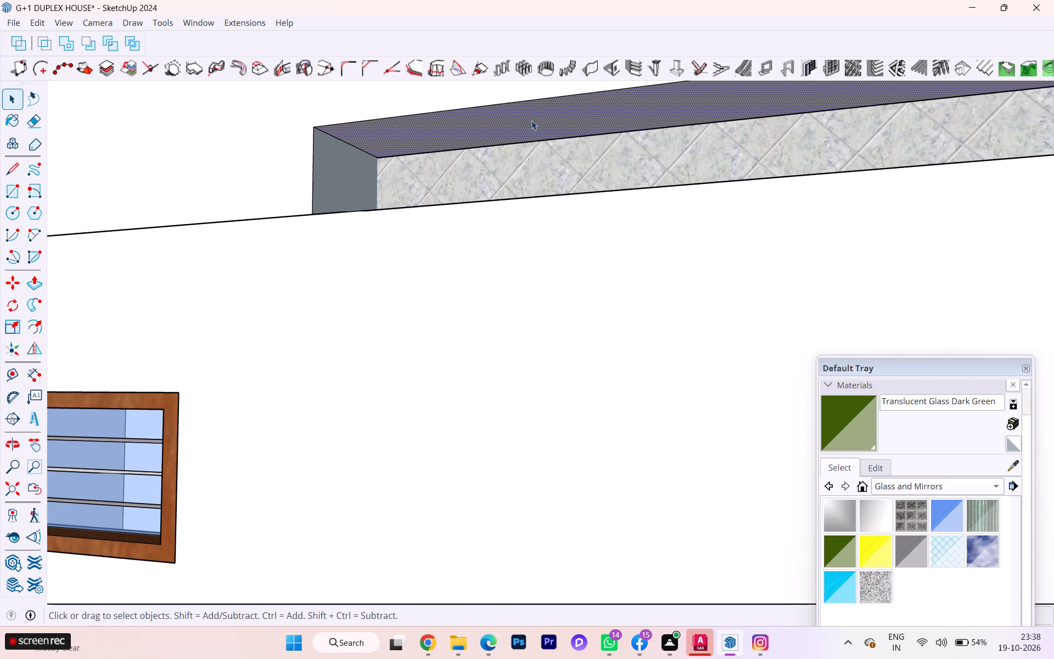
key("p")
left_click(397, 143)
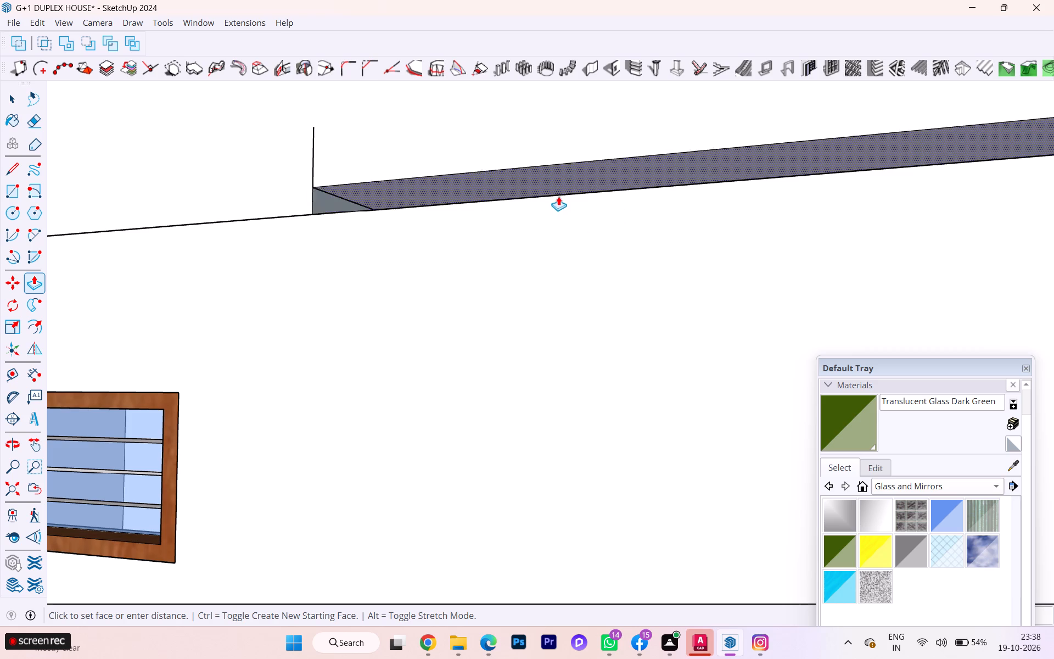
left_click(556, 193)
scroll(480, 161, "up", 2)
key("space")
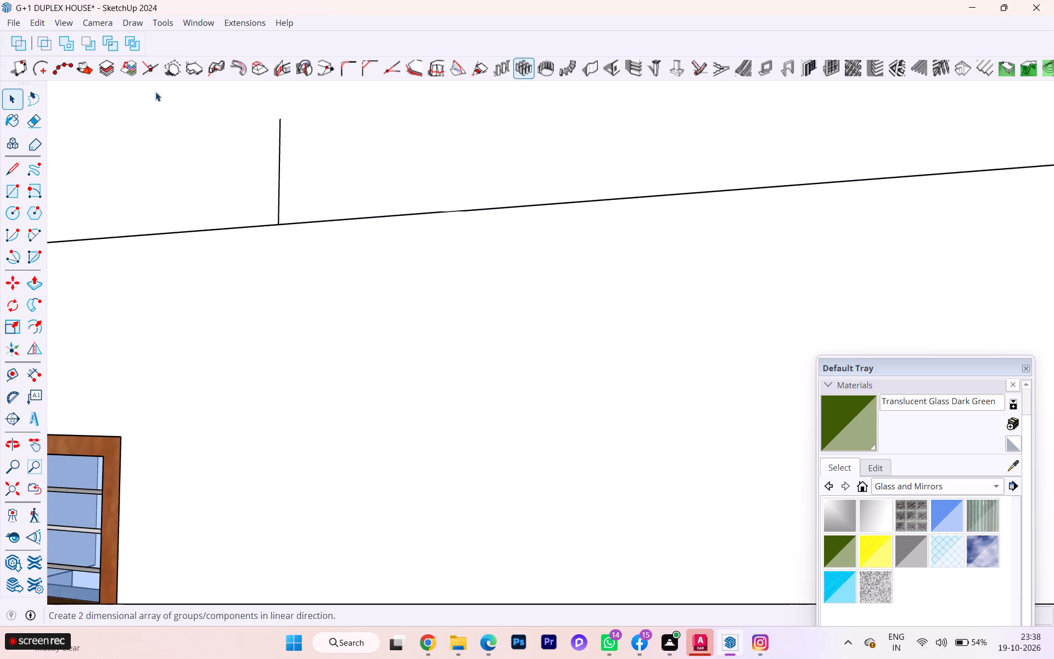
Erase the short vertical line on the side wall where the two filled slot sections meet.
scroll(82, 100, "up", 2)
scroll(315, 162, "up", 9)
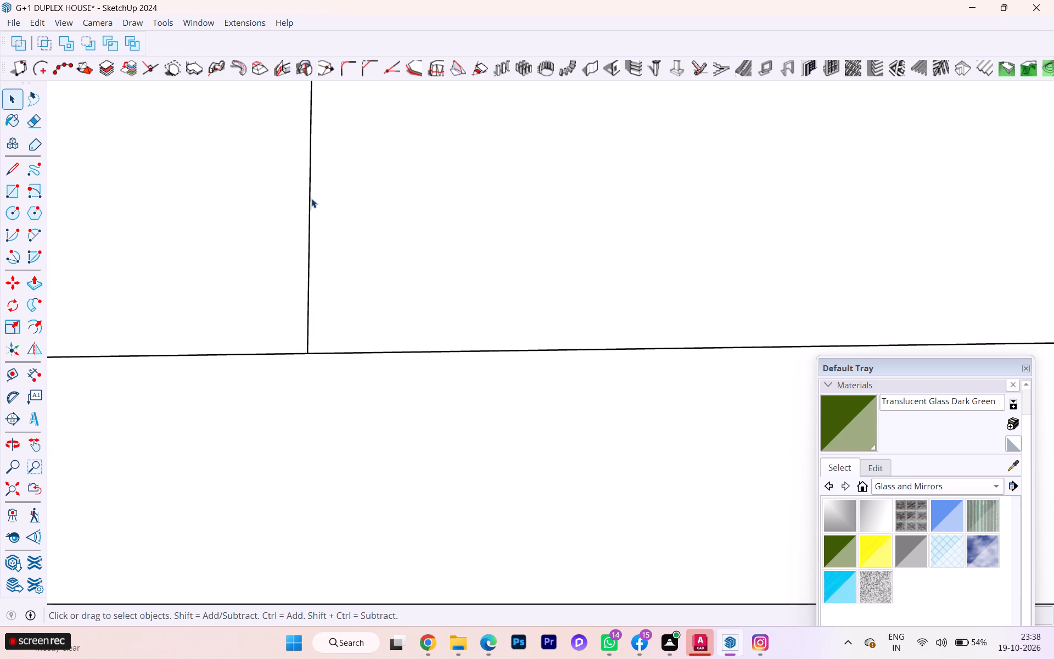
key("e")
left_click(309, 195)
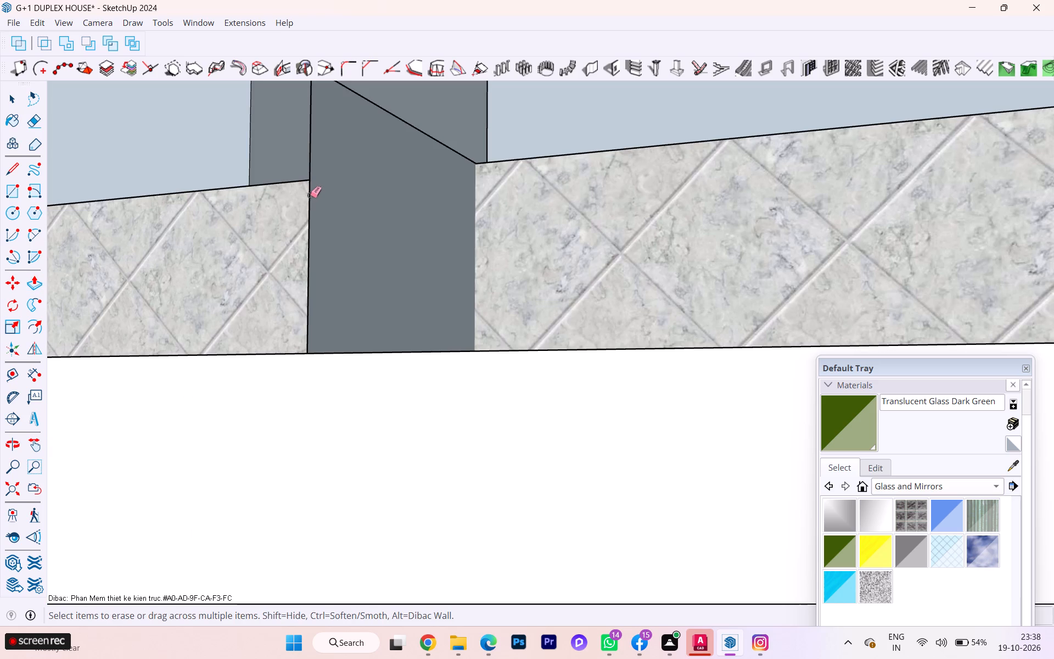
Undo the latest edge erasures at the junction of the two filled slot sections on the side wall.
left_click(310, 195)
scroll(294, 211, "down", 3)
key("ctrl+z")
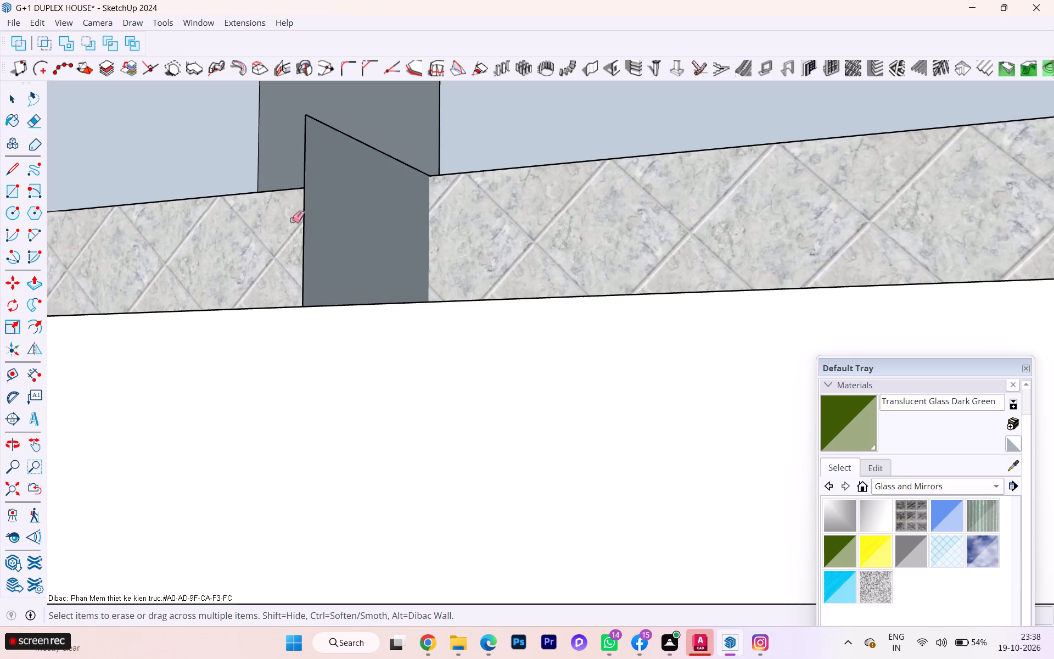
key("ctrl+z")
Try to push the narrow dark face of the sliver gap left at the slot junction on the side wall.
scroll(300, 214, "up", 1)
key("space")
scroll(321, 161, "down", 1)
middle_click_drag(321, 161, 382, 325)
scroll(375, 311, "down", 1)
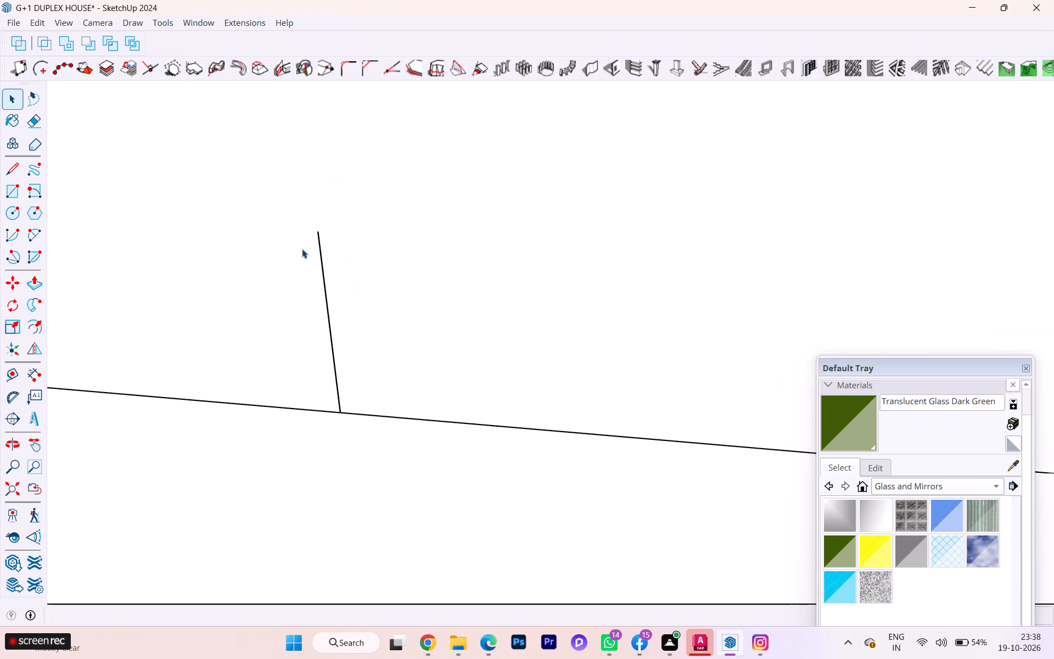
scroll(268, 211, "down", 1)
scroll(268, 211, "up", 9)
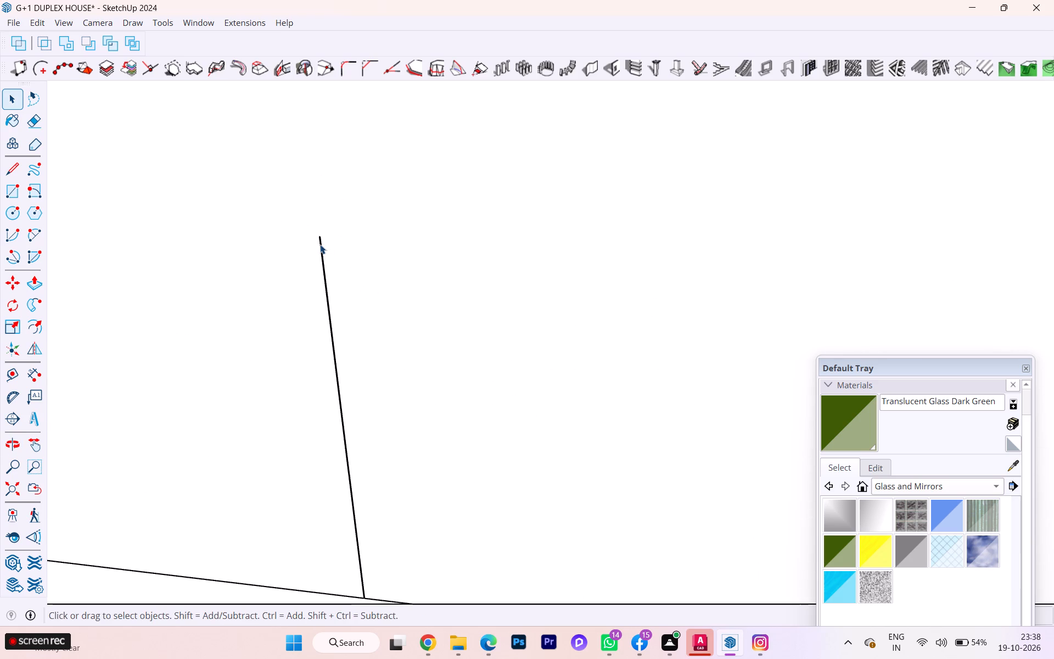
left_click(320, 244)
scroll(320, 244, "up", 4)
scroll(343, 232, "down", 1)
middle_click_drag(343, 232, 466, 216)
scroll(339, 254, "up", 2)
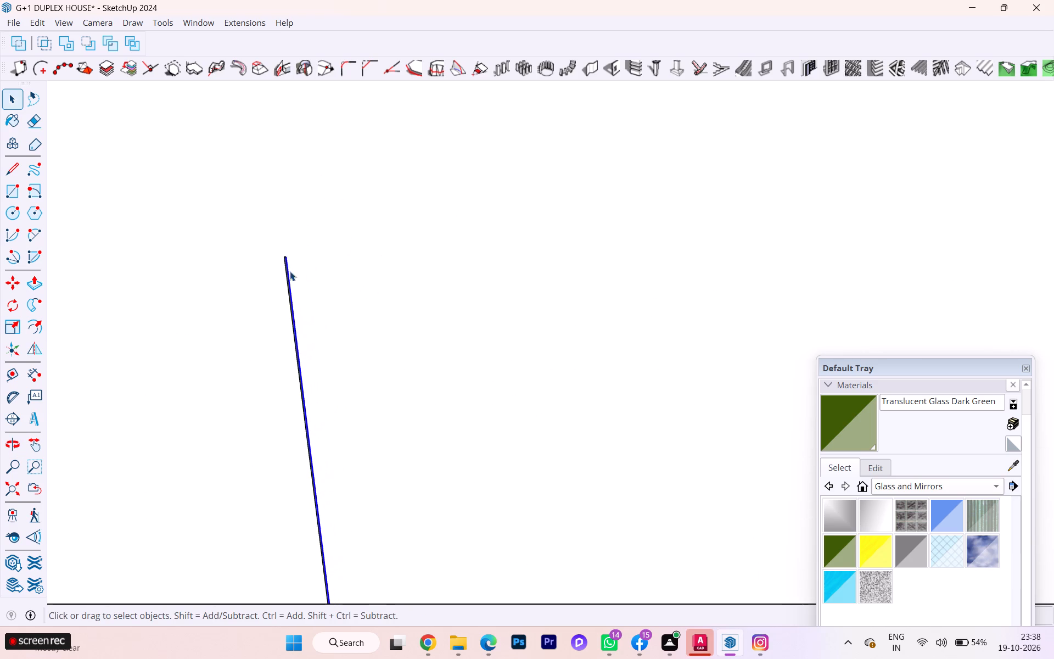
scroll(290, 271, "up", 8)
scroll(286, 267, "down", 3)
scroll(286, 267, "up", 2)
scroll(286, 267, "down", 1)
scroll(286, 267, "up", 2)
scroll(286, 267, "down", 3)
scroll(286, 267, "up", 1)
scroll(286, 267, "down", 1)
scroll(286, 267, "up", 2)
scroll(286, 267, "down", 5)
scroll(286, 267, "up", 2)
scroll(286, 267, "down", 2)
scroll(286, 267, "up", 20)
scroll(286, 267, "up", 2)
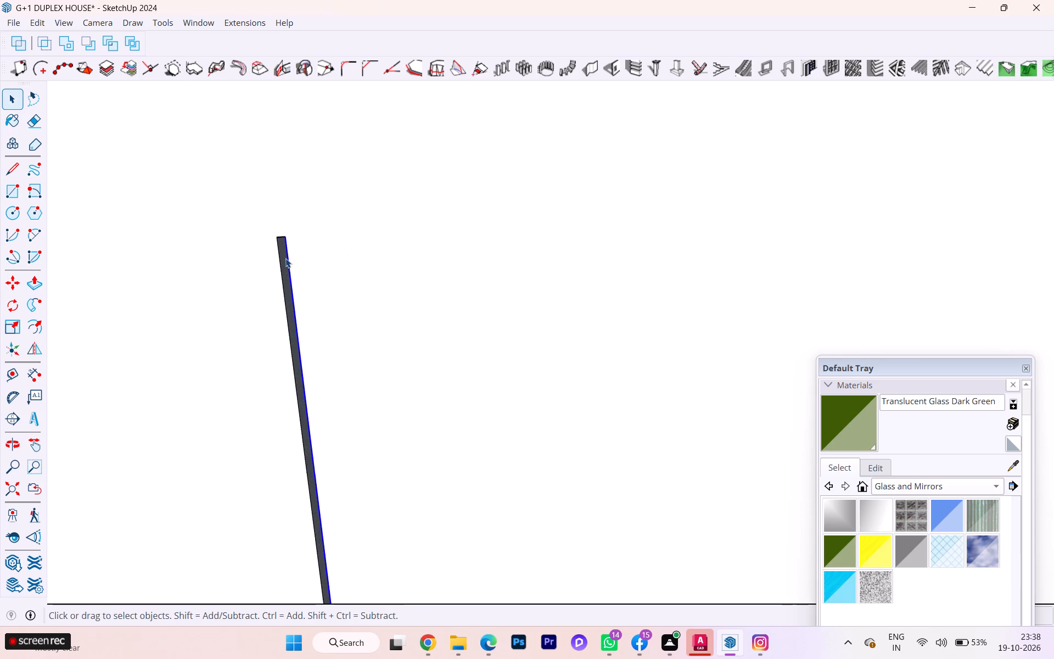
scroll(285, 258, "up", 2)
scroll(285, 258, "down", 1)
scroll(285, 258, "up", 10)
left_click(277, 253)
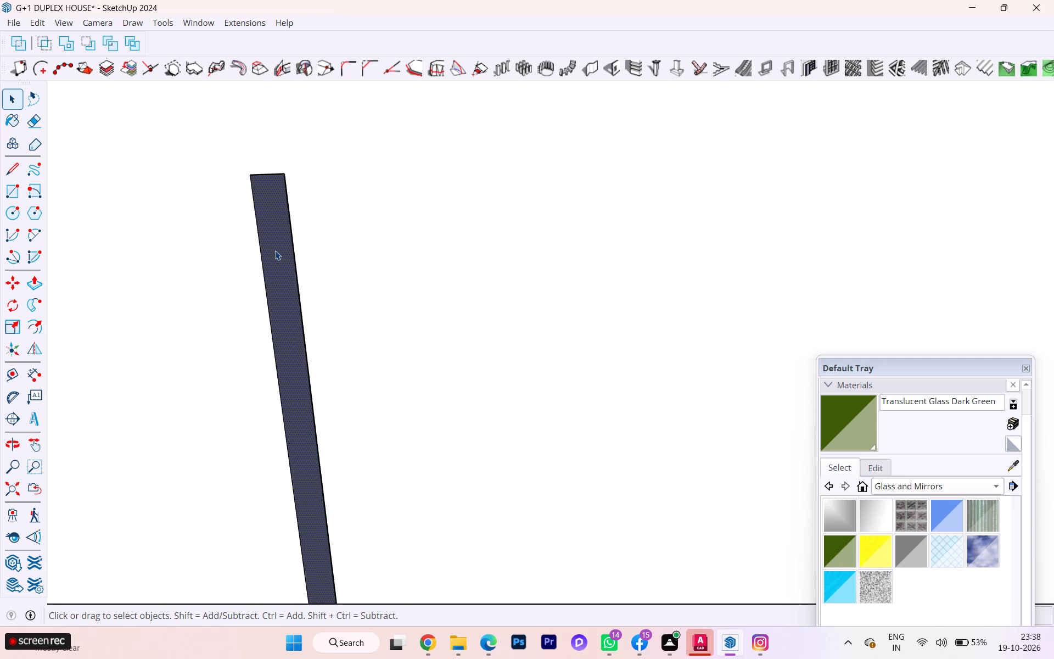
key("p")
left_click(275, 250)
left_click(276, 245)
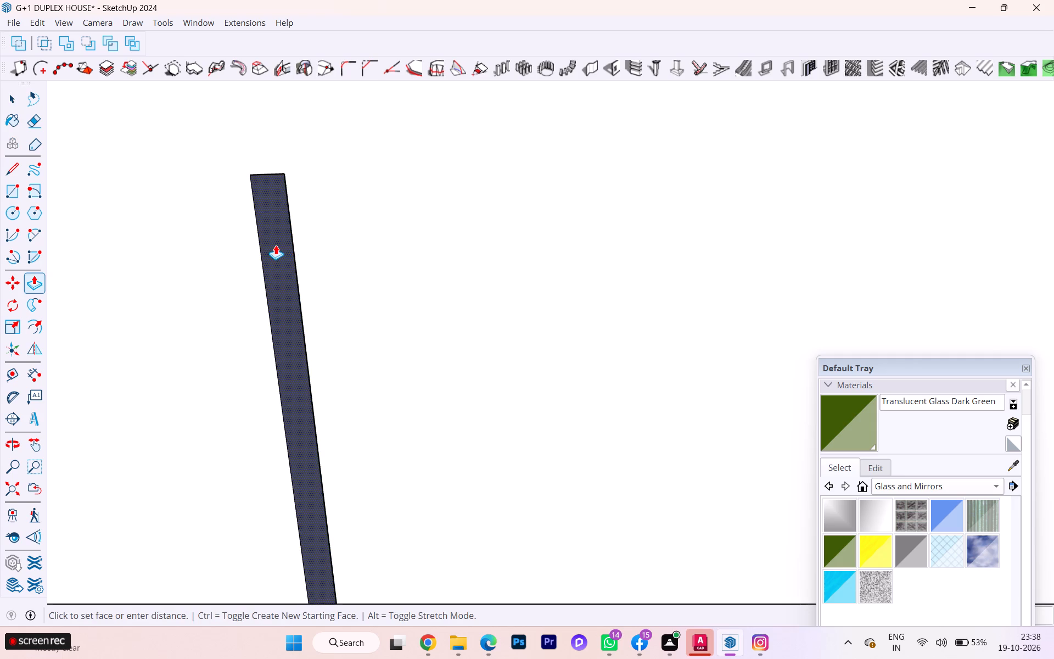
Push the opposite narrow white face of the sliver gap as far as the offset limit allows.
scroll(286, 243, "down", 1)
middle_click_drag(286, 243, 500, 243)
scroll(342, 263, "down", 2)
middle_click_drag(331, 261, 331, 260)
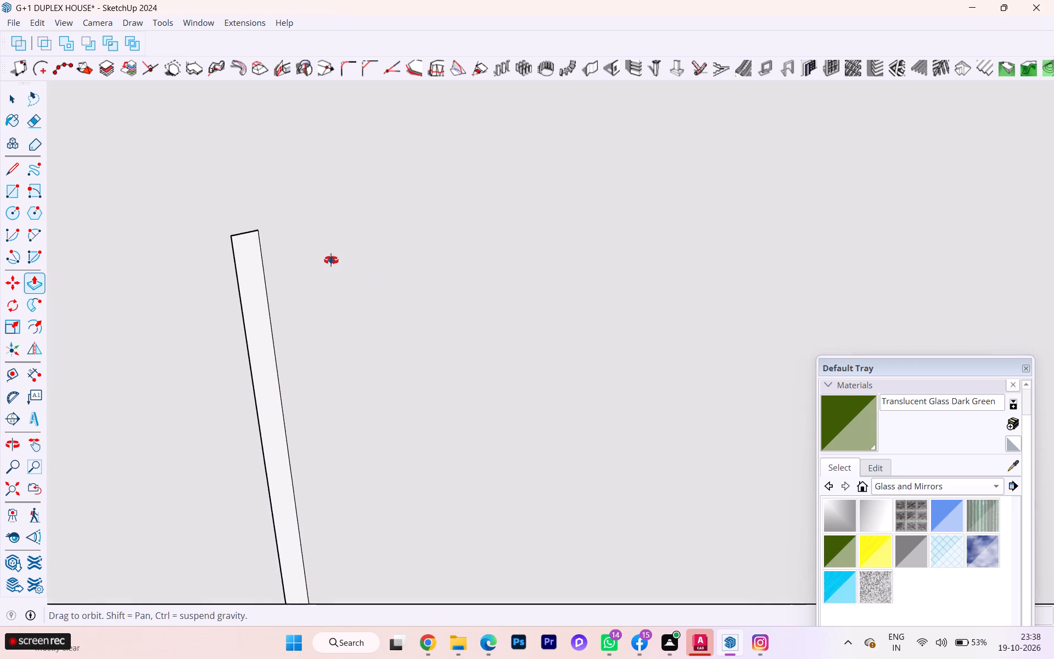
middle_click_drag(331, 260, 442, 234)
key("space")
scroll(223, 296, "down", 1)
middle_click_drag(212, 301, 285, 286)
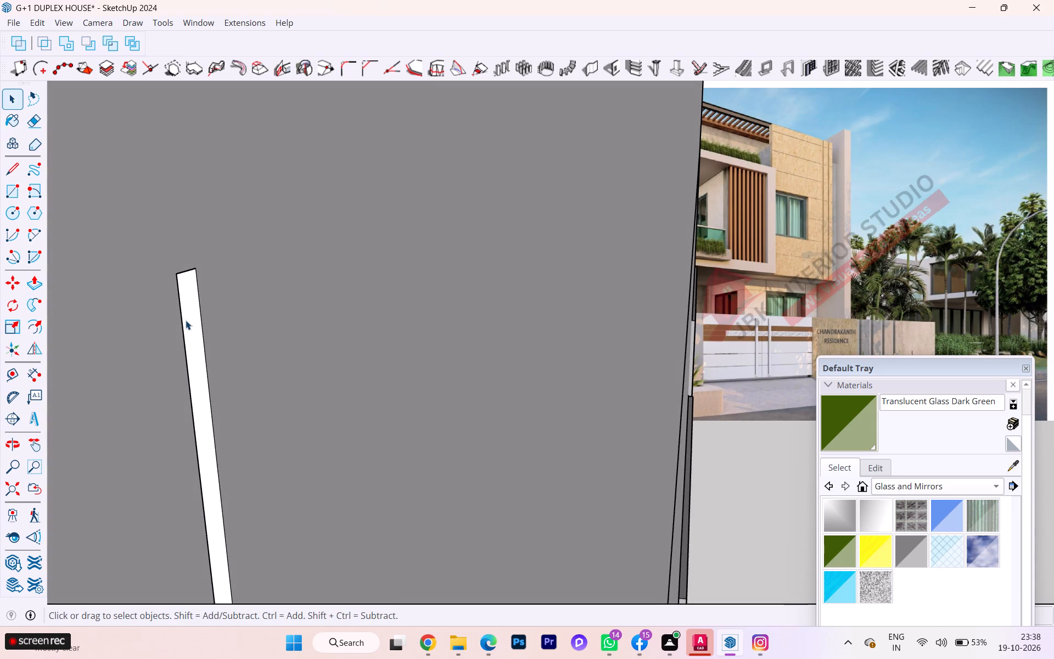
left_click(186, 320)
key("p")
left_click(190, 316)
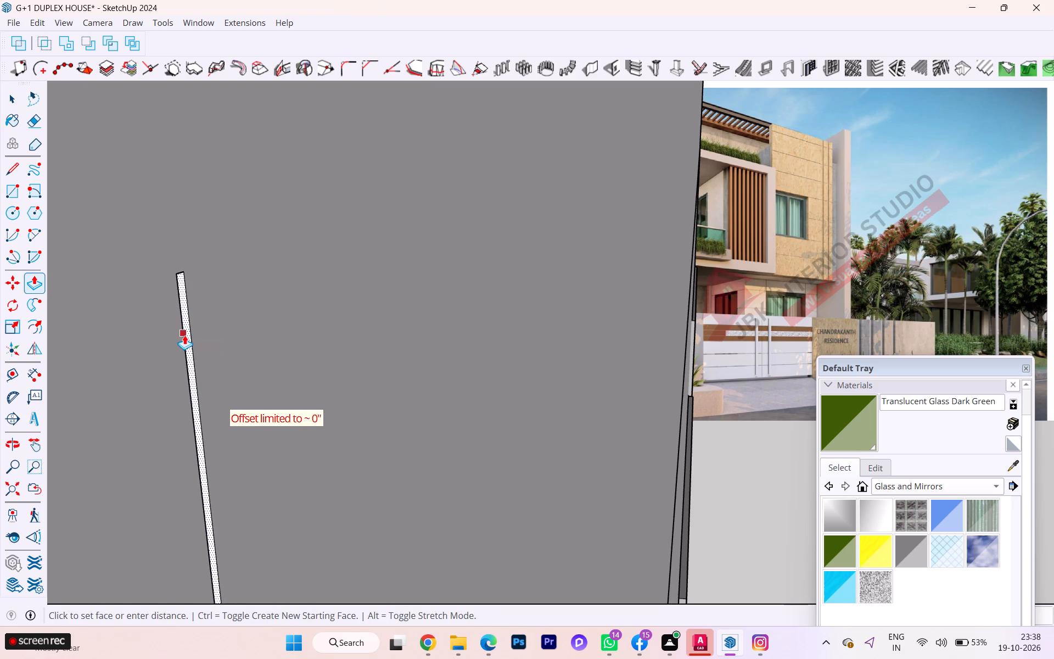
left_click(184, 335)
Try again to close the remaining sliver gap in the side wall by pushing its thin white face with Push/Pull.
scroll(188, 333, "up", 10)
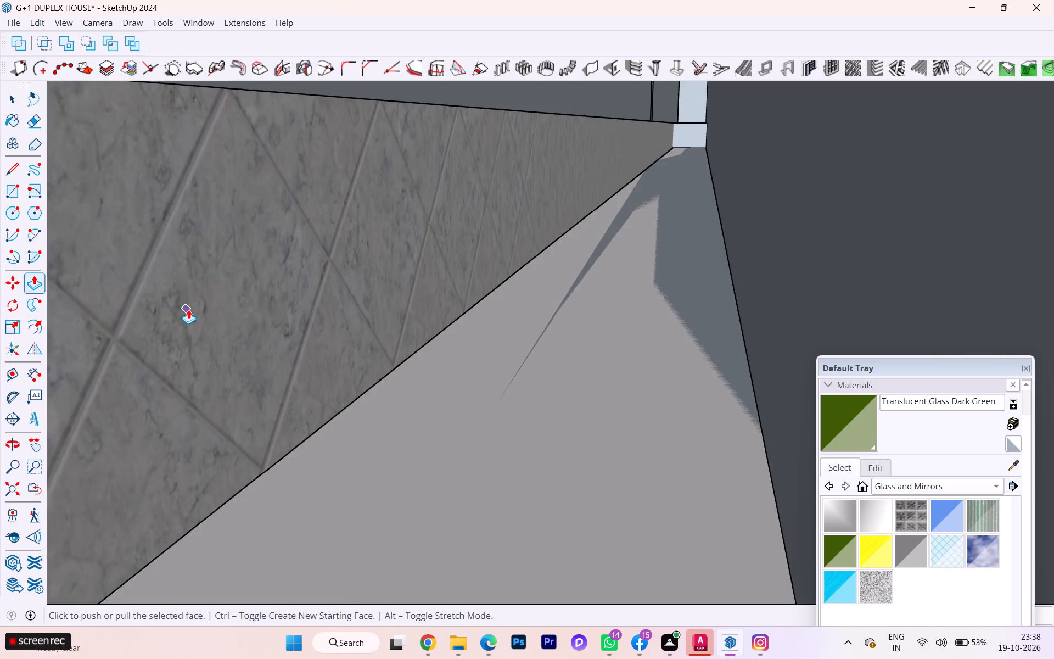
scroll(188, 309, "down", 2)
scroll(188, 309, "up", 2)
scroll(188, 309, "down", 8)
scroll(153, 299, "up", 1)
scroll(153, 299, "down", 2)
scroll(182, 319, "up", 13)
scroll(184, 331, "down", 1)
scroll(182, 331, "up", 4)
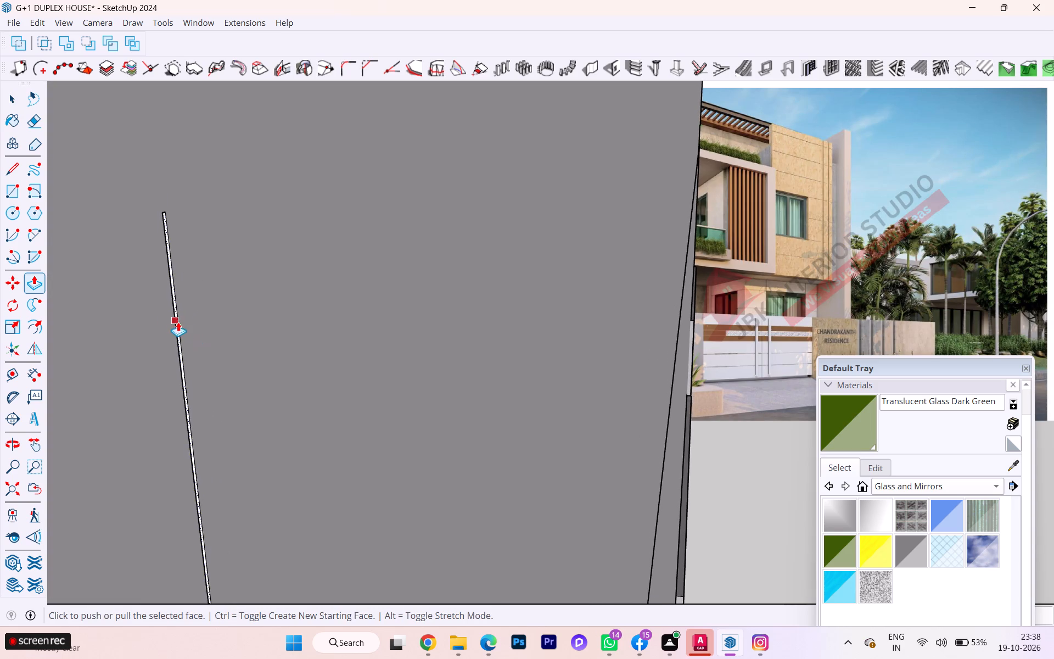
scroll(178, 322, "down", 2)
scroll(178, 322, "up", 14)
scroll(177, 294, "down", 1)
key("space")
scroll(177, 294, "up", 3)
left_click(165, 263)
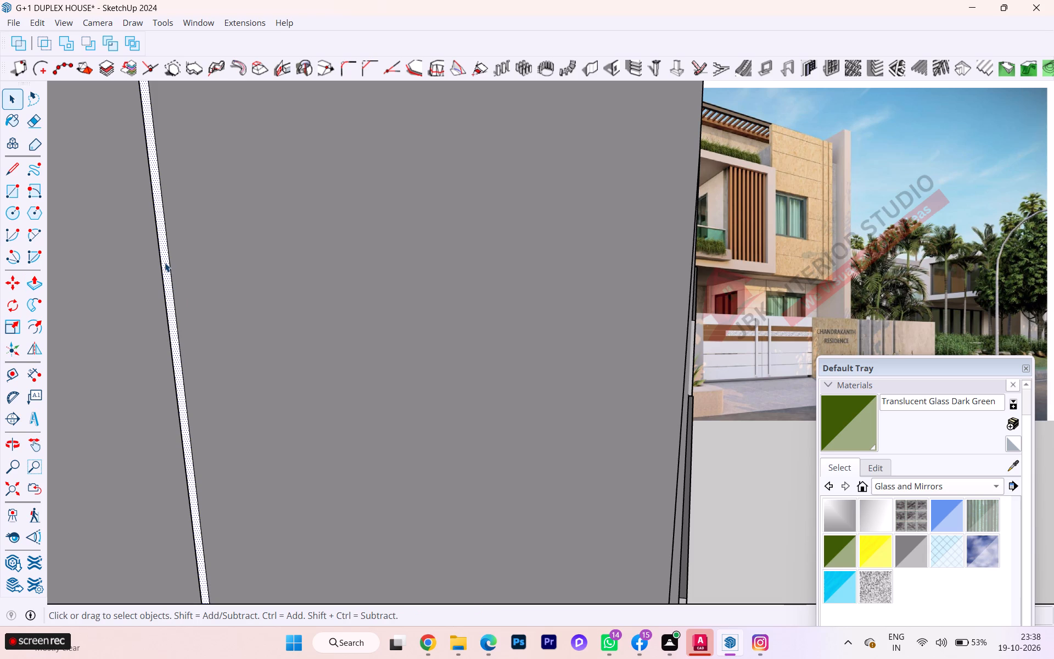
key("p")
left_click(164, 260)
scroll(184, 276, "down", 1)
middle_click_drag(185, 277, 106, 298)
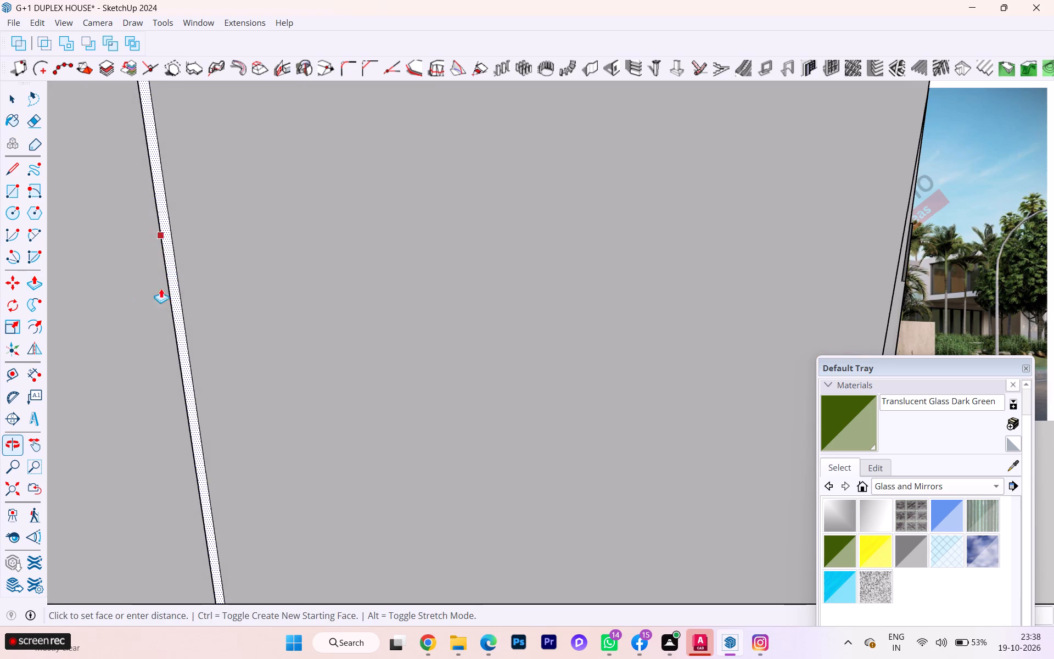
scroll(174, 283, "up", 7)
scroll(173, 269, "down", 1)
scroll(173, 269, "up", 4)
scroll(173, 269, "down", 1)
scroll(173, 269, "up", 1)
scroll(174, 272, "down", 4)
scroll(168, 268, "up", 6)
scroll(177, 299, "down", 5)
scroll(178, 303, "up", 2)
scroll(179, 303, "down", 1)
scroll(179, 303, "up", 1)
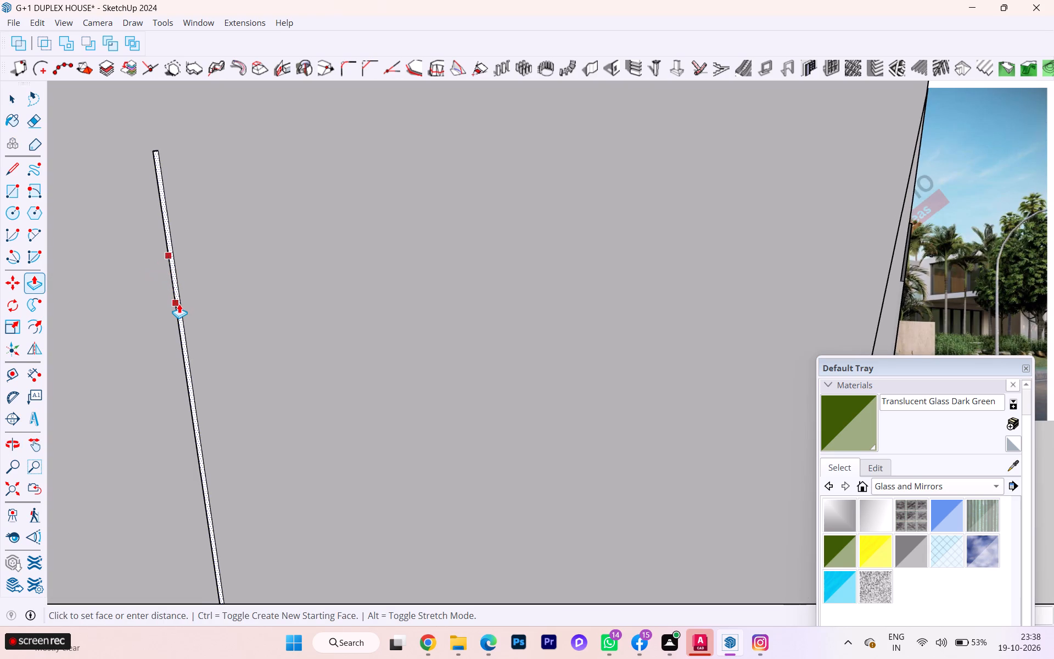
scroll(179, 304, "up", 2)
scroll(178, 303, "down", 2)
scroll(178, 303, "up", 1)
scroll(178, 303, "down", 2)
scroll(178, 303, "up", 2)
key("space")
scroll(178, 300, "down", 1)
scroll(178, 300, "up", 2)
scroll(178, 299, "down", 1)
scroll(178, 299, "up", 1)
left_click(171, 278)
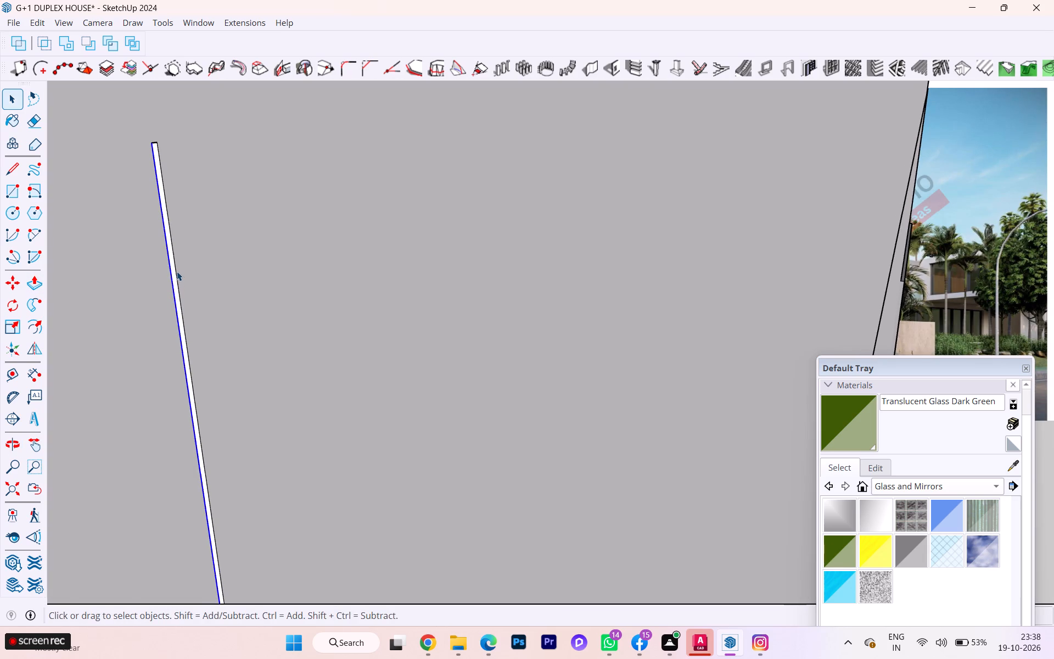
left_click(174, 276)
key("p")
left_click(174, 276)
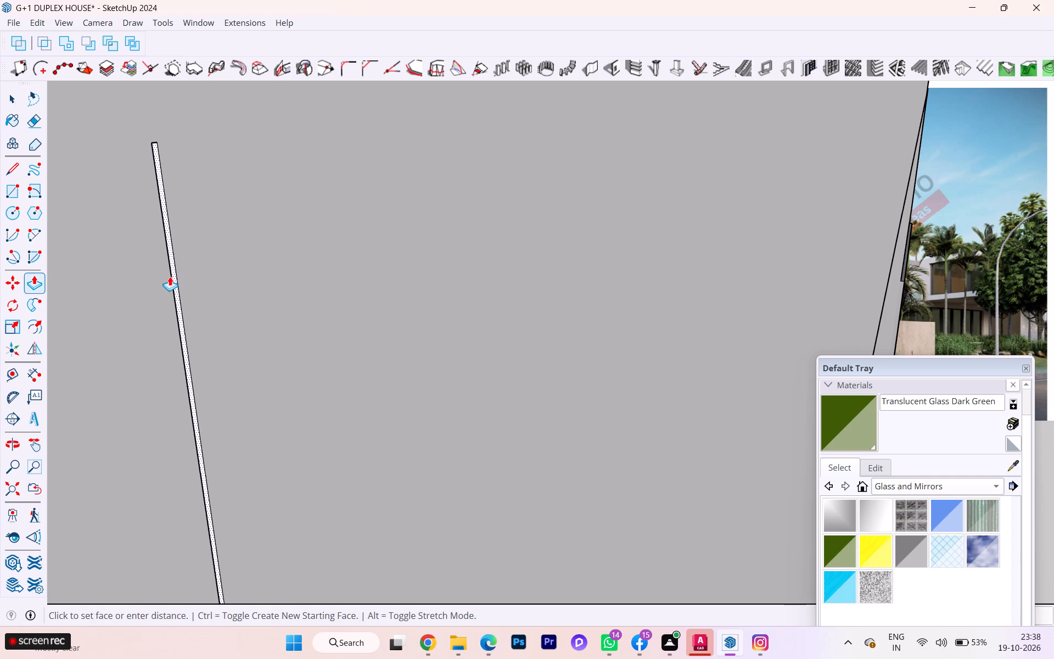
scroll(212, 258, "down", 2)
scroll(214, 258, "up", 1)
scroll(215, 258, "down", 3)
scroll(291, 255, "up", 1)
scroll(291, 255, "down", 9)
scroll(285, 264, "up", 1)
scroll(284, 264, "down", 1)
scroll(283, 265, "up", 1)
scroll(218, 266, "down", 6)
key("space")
Examine the side wall around the short vertical line and the slab level near the windows.
scroll(255, 252, "down", 2)
scroll(255, 252, "up", 1)
scroll(255, 252, "down", 7)
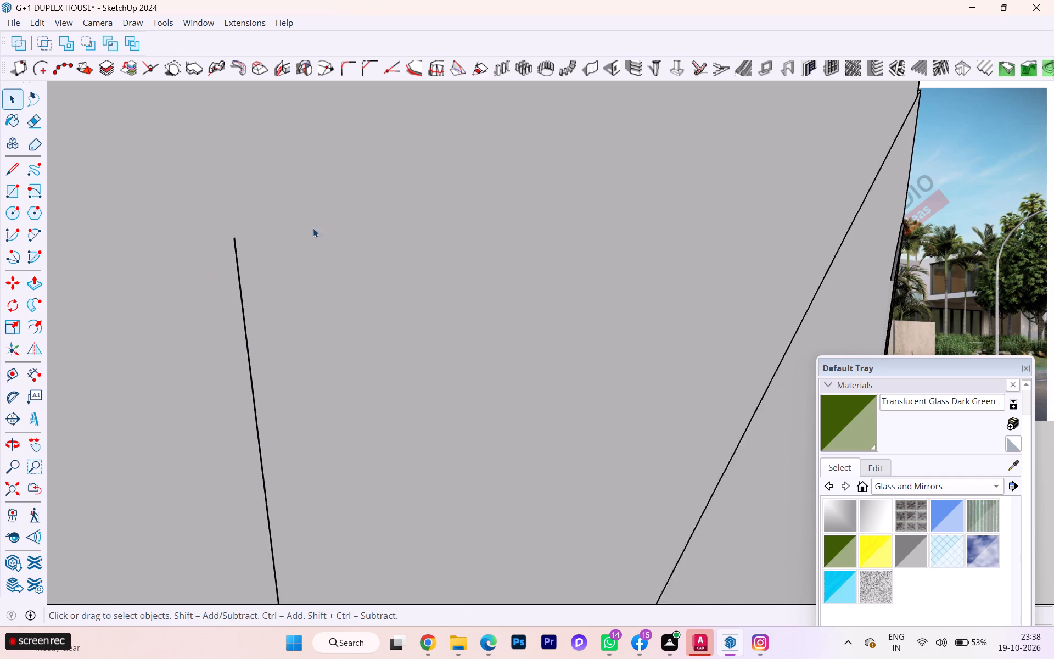
scroll(338, 202, "down", 5)
scroll(338, 202, "up", 1)
scroll(338, 202, "down", 6)
scroll(300, 241, "up", 3)
scroll(299, 242, "down", 6)
scroll(259, 266, "up", 3)
scroll(257, 267, "down", 4)
scroll(218, 276, "up", 1)
scroll(218, 276, "down", 3)
scroll(217, 277, "up", 1)
scroll(217, 277, "down", 2)
scroll(418, 229, "down", 2)
scroll(423, 232, "up", 2)
scroll(425, 233, "down", 1)
scroll(427, 233, "up", 2)
scroll(428, 233, "down", 1)
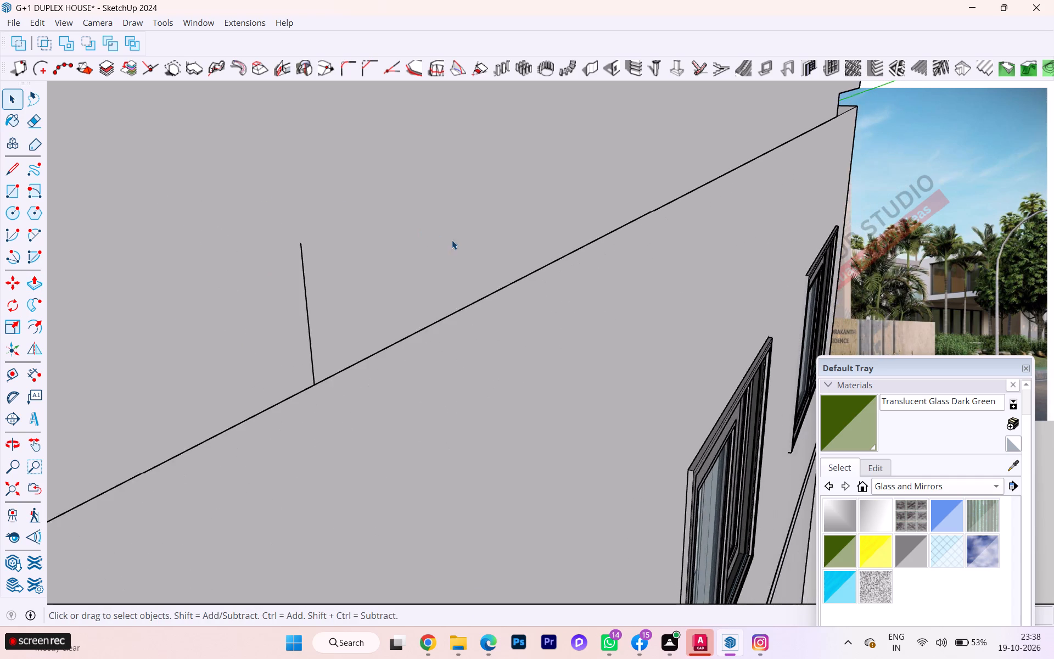
scroll(388, 276, "down", 5)
scroll(355, 294, "up", 1)
scroll(354, 295, "down", 7)
scroll(603, 331, "up", 2)
scroll(605, 331, "down", 2)
scroll(607, 332, "up", 1)
scroll(607, 332, "down", 1)
scroll(608, 332, "up", 1)
scroll(608, 332, "down", 1)
scroll(608, 332, "up", 1)
scroll(440, 324, "down", 1)
scroll(429, 325, "up", 1)
scroll(416, 325, "down", 2)
scroll(389, 327, "up", 3)
scroll(374, 328, "down", 4)
scroll(234, 333, "down", 4)
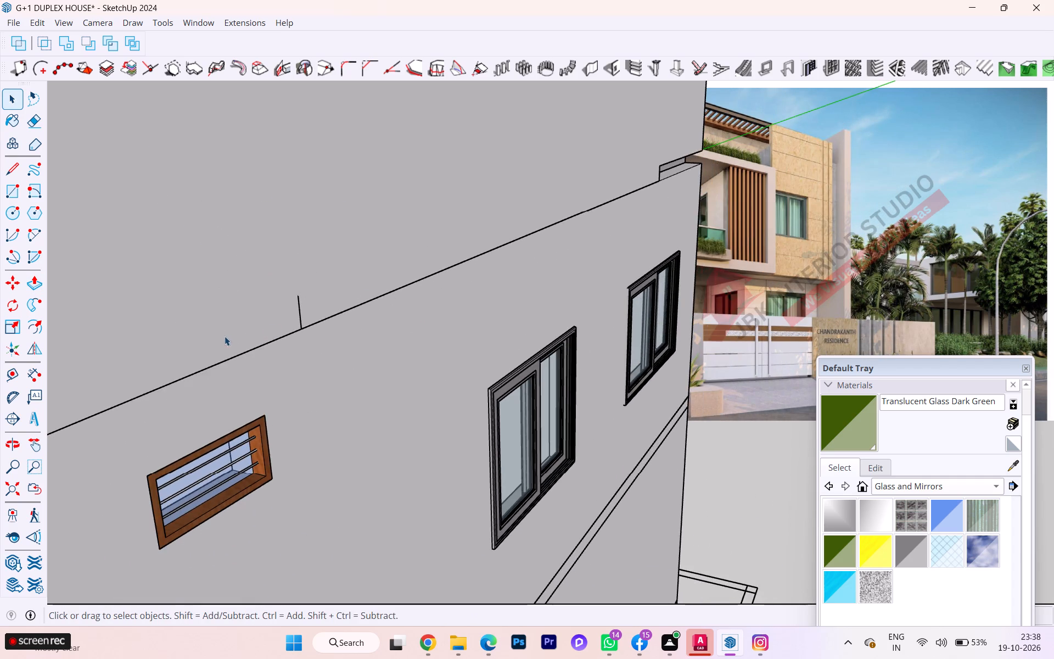
scroll(496, 301, "down", 1)
middle_click_drag(496, 300, 165, 268)
scroll(174, 265, "down", 4)
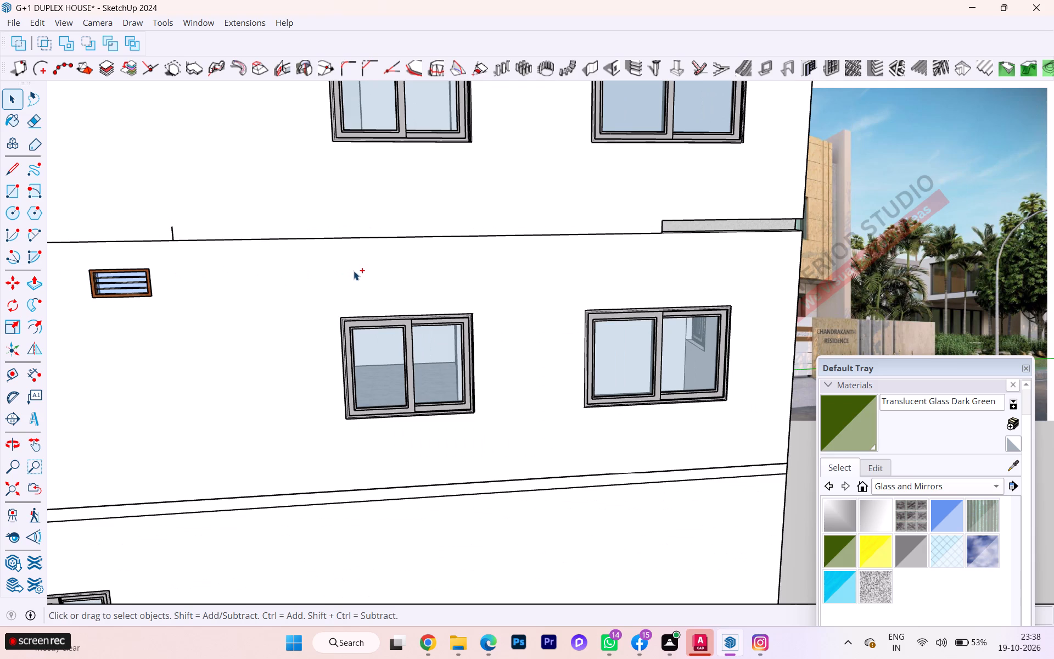
Undo the slot-closing pushes and the slab side-face push, back to the open slab group with its side face exposed on the wall.
key("ctrl+z")
key("ctrl+z")
key("ctrl+z")
key("ctrl+z")
key("ctrl+z")
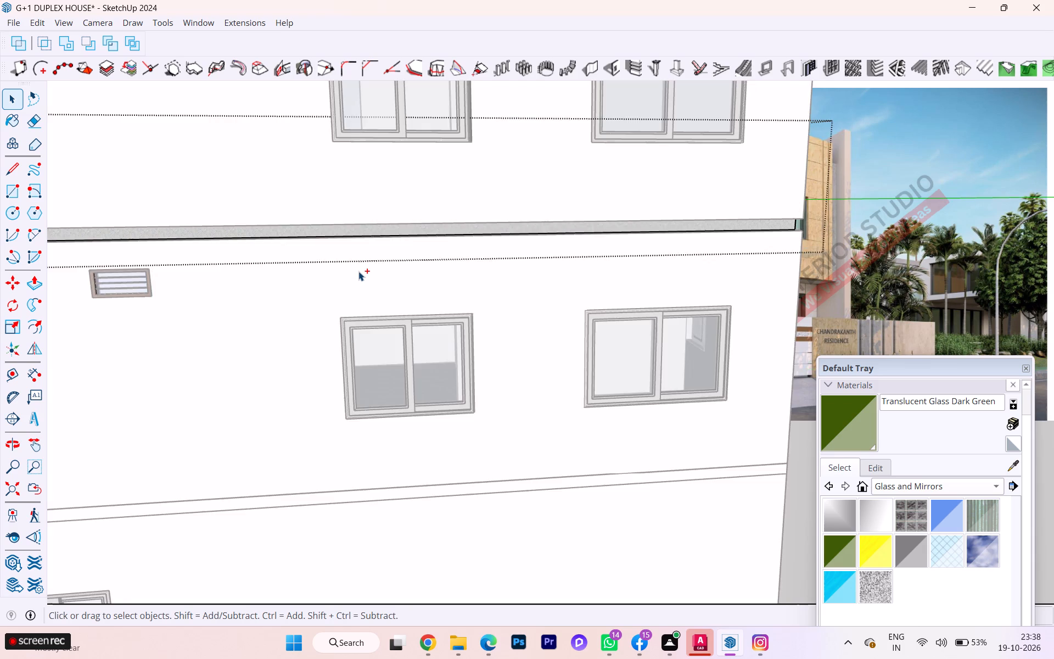
key("ctrl+z")
key("ctrl+z")
key("ctrl+z")
key("ctrl+z")
key("ctrl+z")
key("ctrl+z")
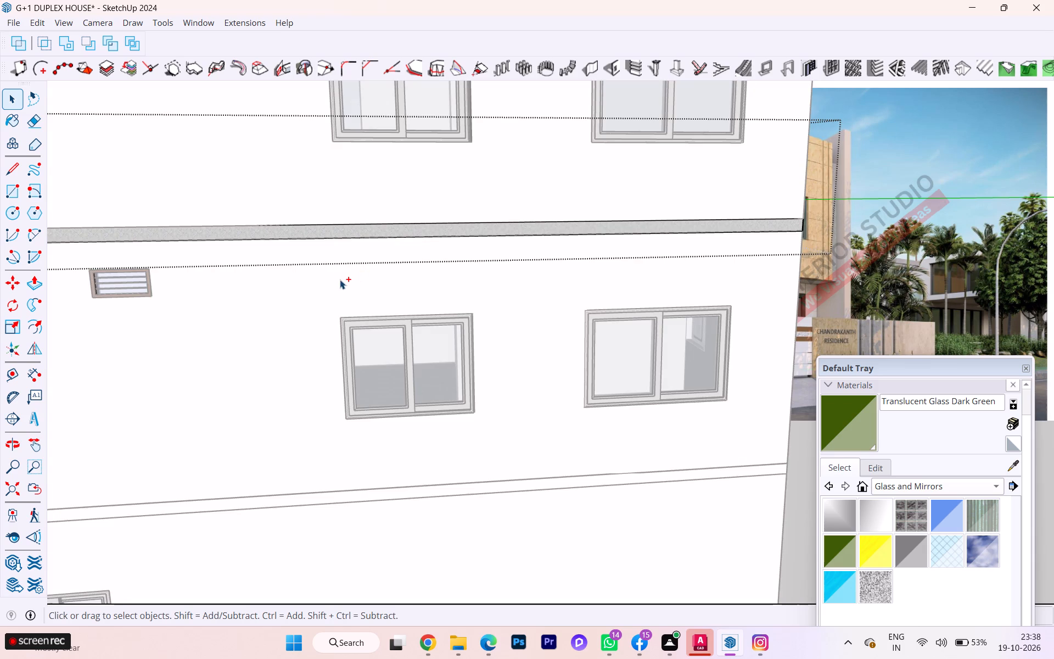
Undo the remaining slab-edge edits on the side wall, back to the outlined slab band with no group open for editing.
key("ctrl+z")
key("ctrl+z")
key("ctrl+z")
key("ctrl+z")
key("ctrl+z")
key("ctrl+z")
key("ctrl+z")
key("ctrl+z")
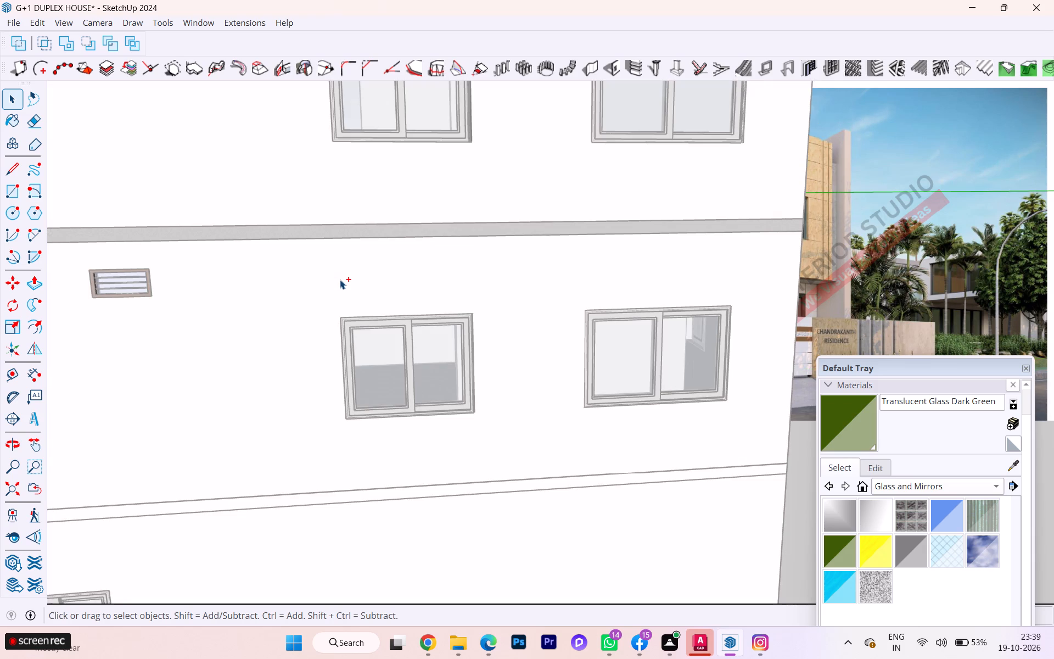
key("ctrl+z")
key("ctrl+z")
key("ctrl+z")
key("ctrl+z")
key("ctrl+z")
key("ctrl+z")
key("ctrl+z")
key("ctrl+z")
key("ctrl+z")
key("ctrl+z")
key("ctrl+z")
key("ctrl+z")
key("ctrl+z")
key("ctrl+z")
key("ctrl+z")
key("ctrl+z")
key("ctrl+z")
Examine the terrace slab edge and the top of the front wall where they meet the tall side wall.
scroll(340, 277, "down", 3)
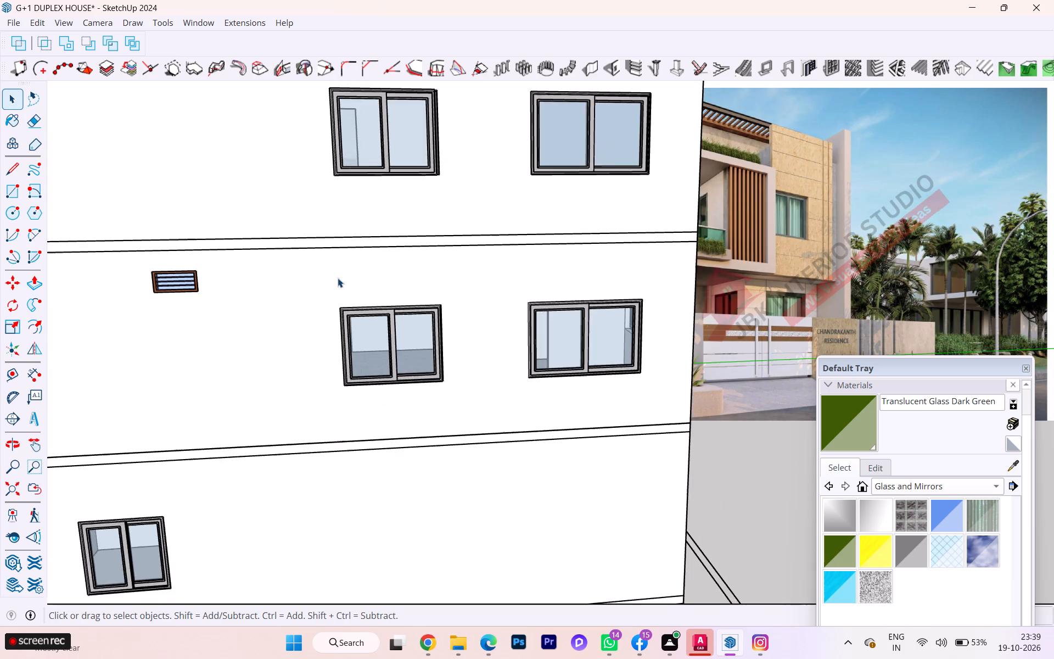
scroll(338, 278, "down", 7)
middle_click_drag(218, 305, 680, 321)
scroll(472, 327, "down", 1)
middle_click_drag(478, 345, 511, 398)
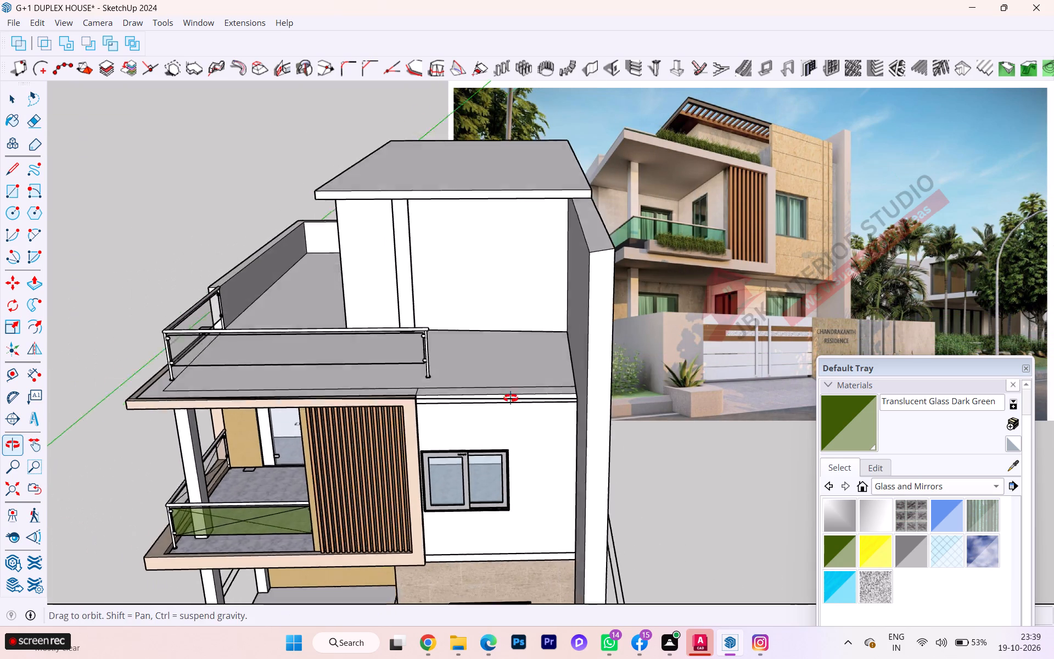
middle_click_drag(511, 398, 570, 477)
scroll(568, 476, "up", 2)
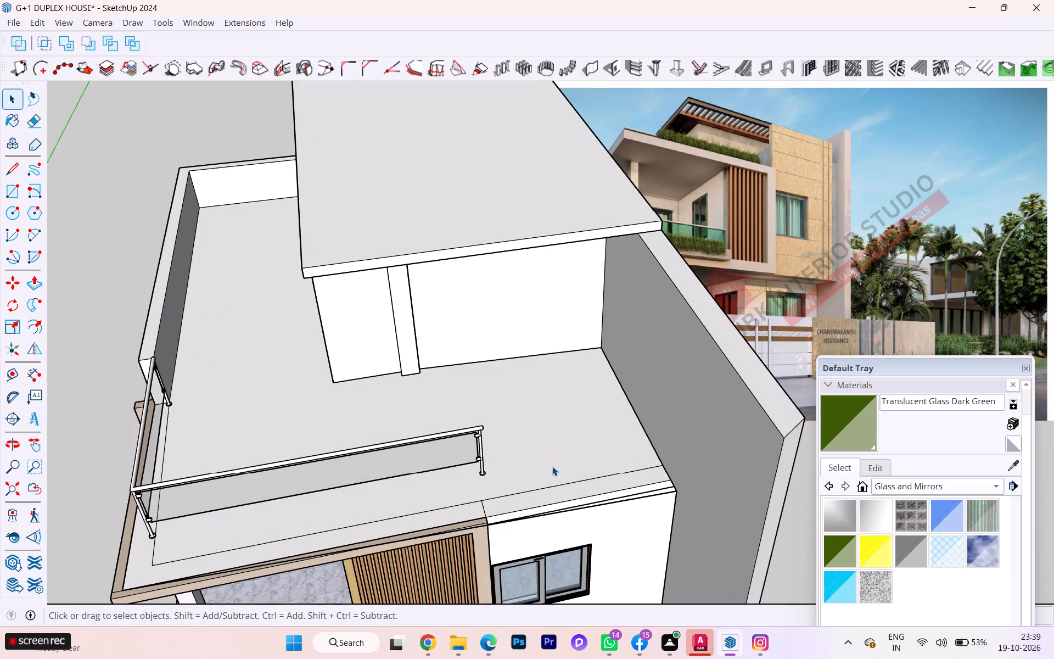
scroll(500, 437, "down", 4)
middle_click_drag(506, 443, 687, 474)
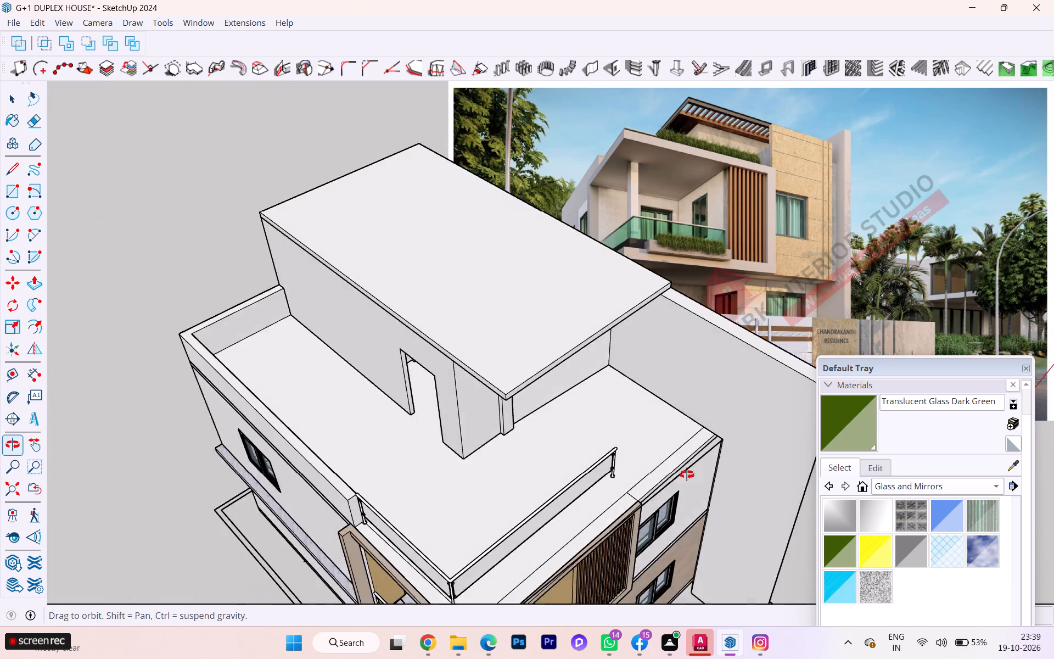
middle_click_drag(687, 474, 720, 474)
scroll(725, 457, "up", 8)
scroll(727, 419, "down", 5)
scroll(727, 419, "up", 6)
scroll(730, 410, "down", 1)
scroll(730, 410, "up", 6)
middle_click_drag(760, 404, 699, 421)
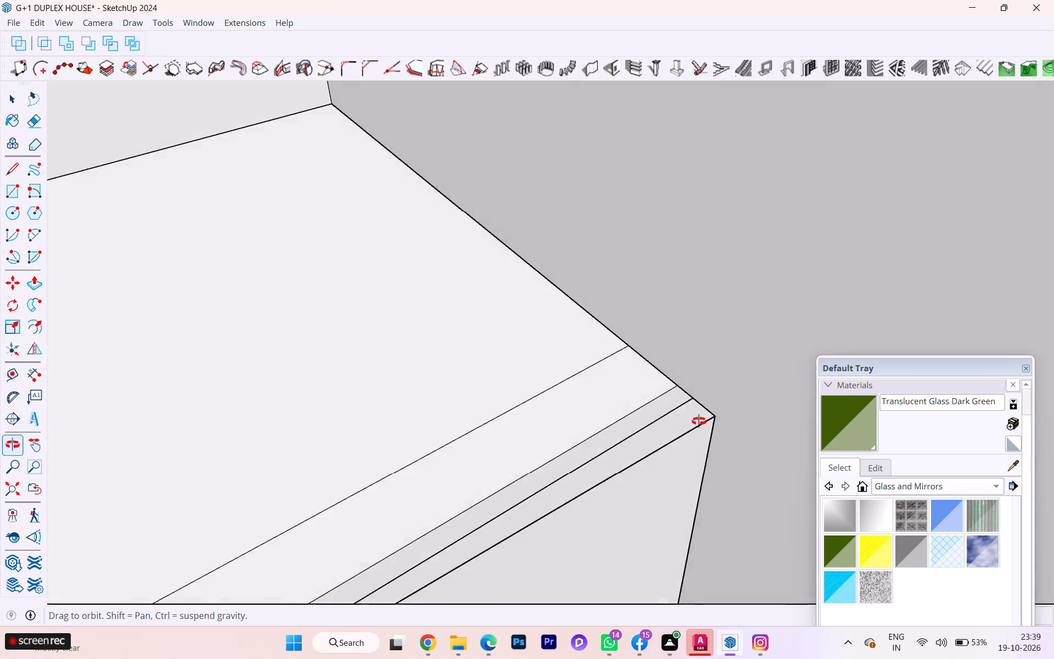
middle_click_drag(699, 421, 528, 299)
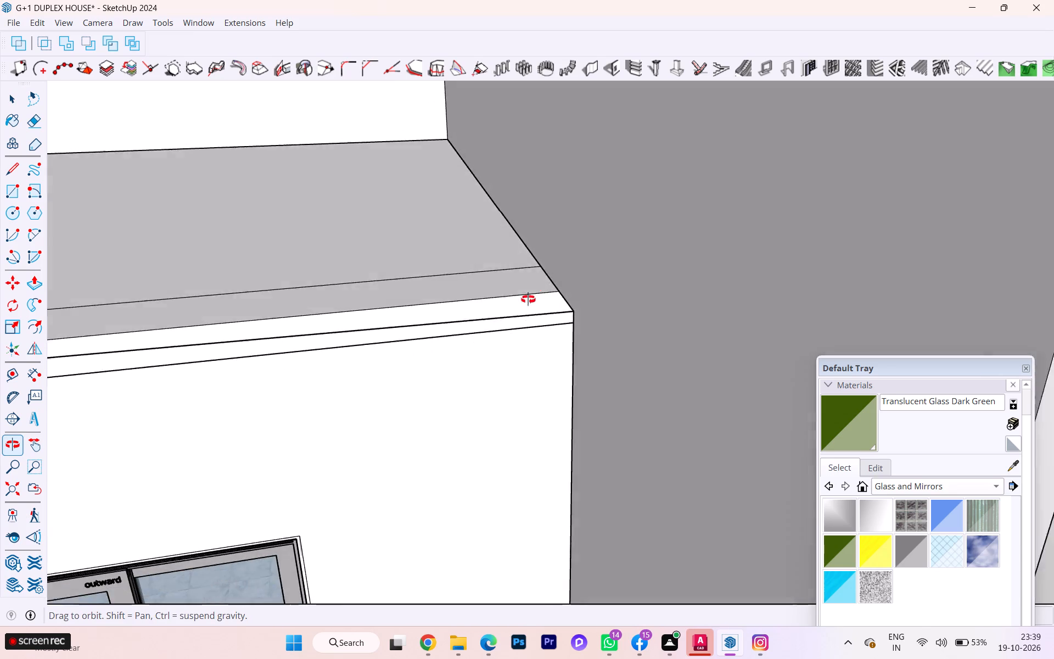
middle_click_drag(528, 299, 517, 248)
scroll(516, 243, "down", 8)
middle_click_drag(529, 338, 677, 461)
scroll(677, 461, "up", 3)
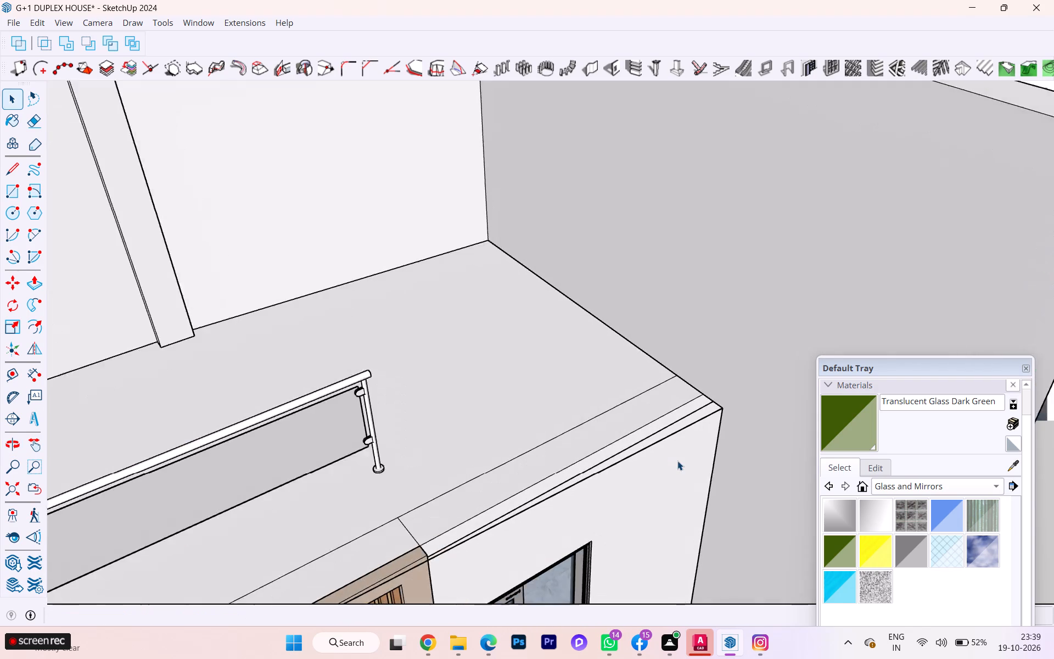
scroll(677, 461, "up", 3)
scroll(677, 459, "down", 1)
scroll(676, 459, "up", 8)
middle_click_drag(685, 406, 504, 474)
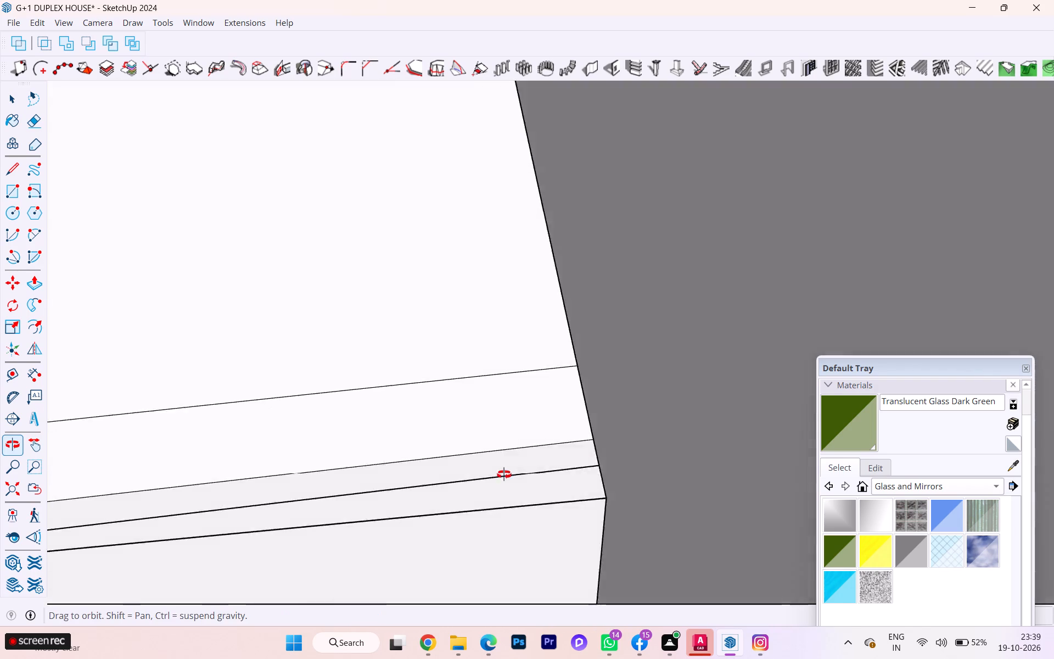
middle_click_drag(504, 474, 776, 472)
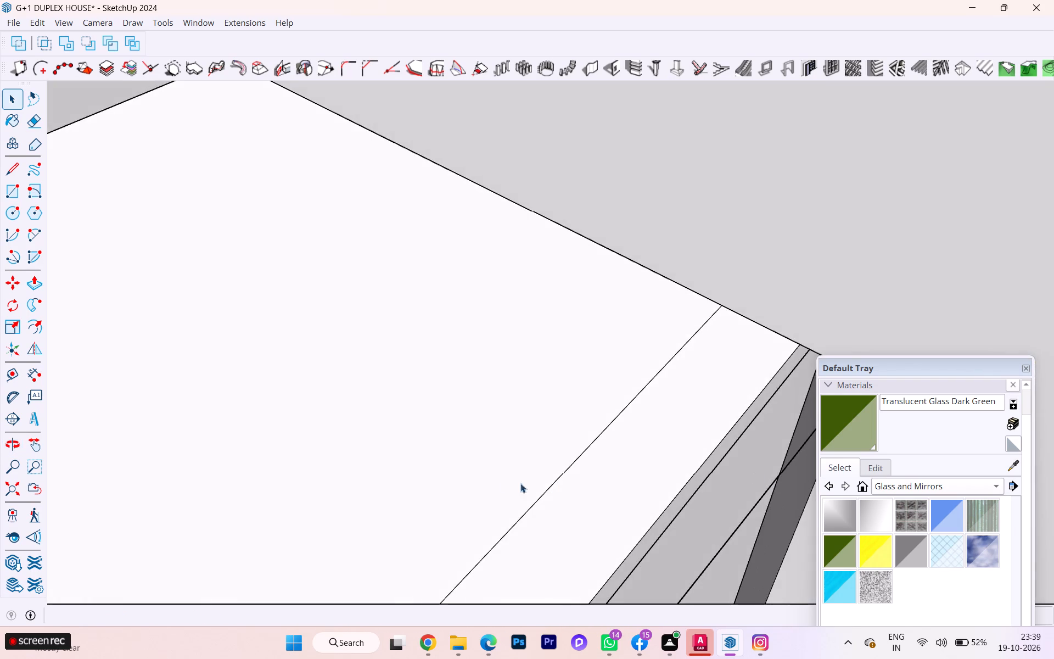
middle_click_drag(497, 478, 578, 346)
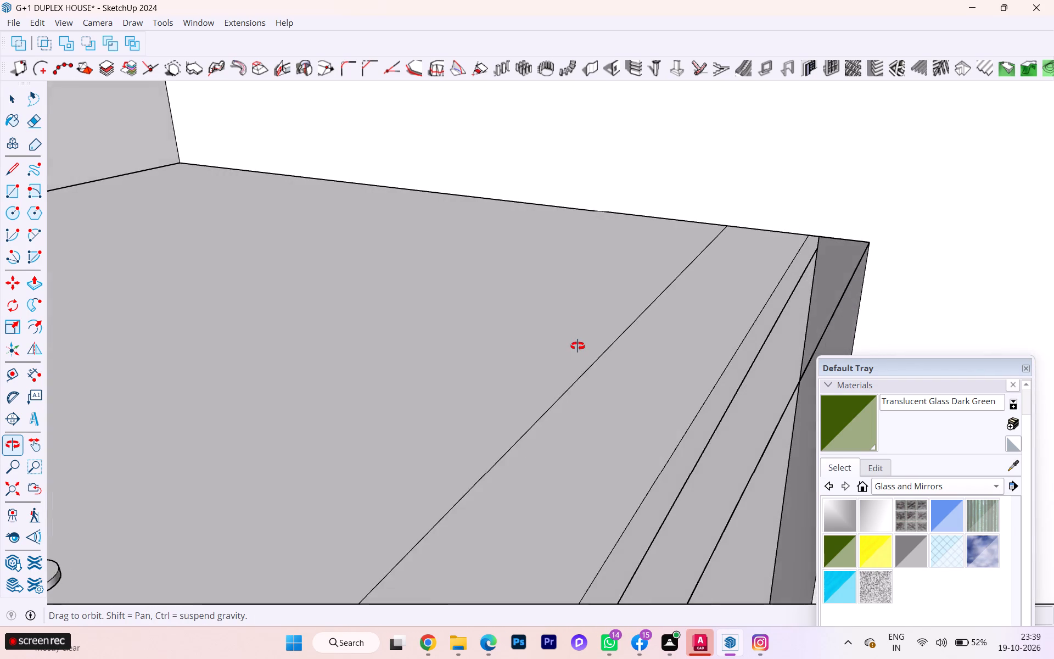
middle_click_drag(578, 346, 389, 331)
scroll(406, 329, "down", 5)
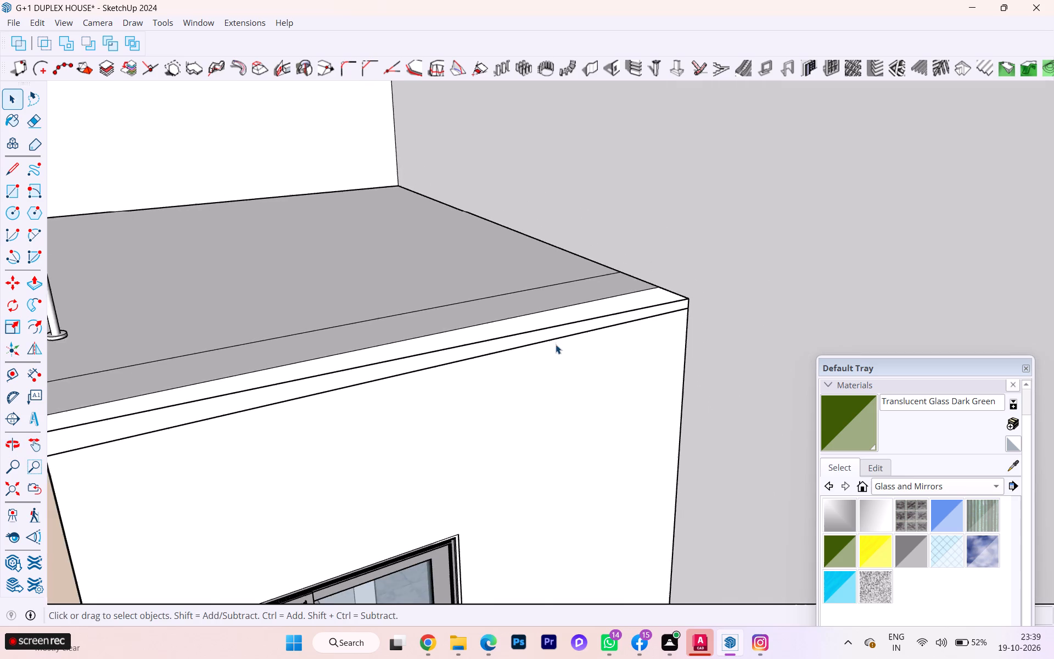
scroll(518, 348, "down", 3)
scroll(479, 356, "up", 1)
scroll(479, 356, "down", 3)
scroll(507, 394, "down", 2)
middle_click_drag(509, 399, 374, 393)
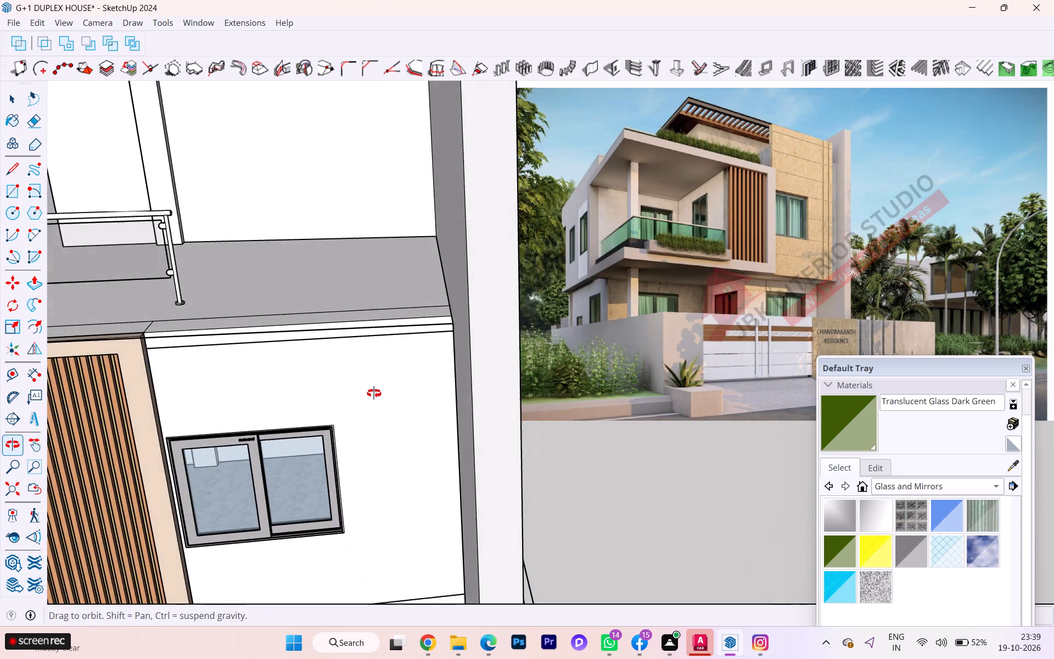
middle_click_drag(374, 393, 373, 393)
scroll(370, 359, "up", 5)
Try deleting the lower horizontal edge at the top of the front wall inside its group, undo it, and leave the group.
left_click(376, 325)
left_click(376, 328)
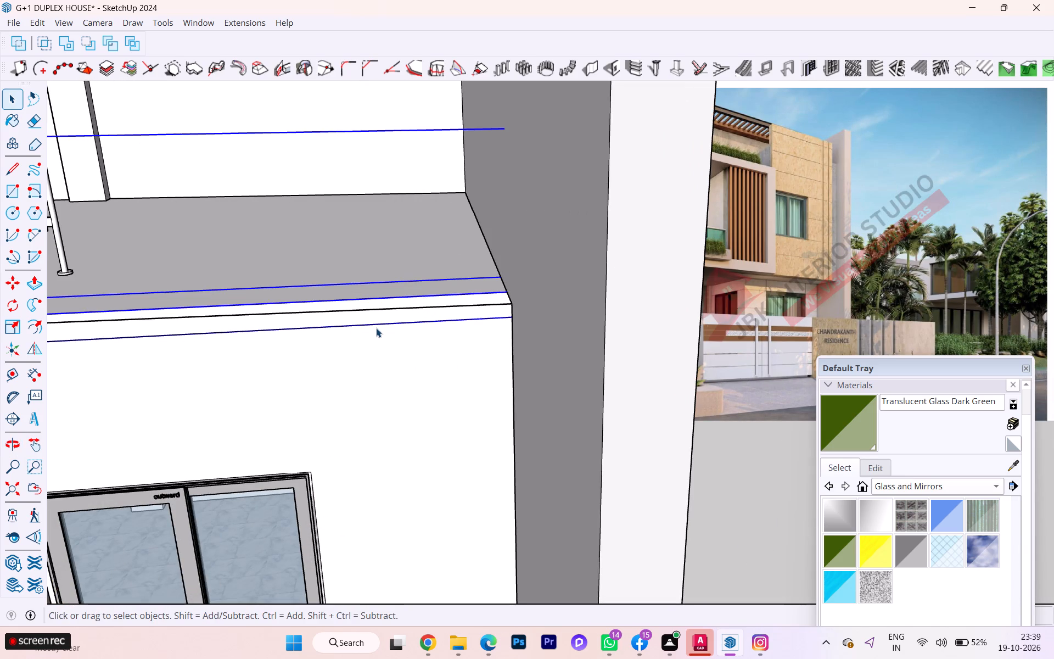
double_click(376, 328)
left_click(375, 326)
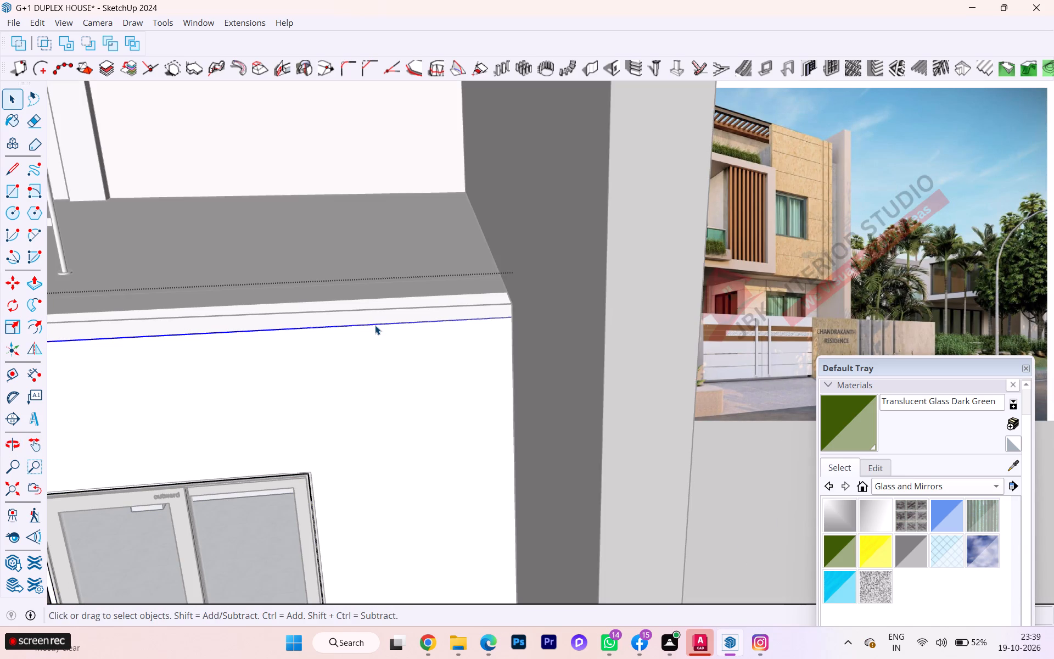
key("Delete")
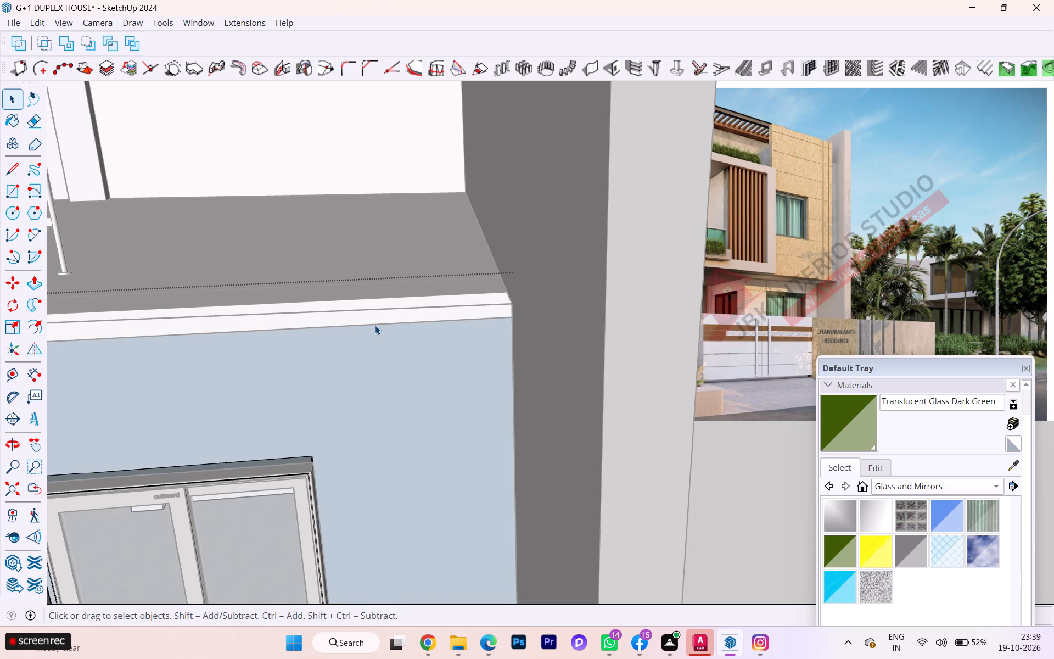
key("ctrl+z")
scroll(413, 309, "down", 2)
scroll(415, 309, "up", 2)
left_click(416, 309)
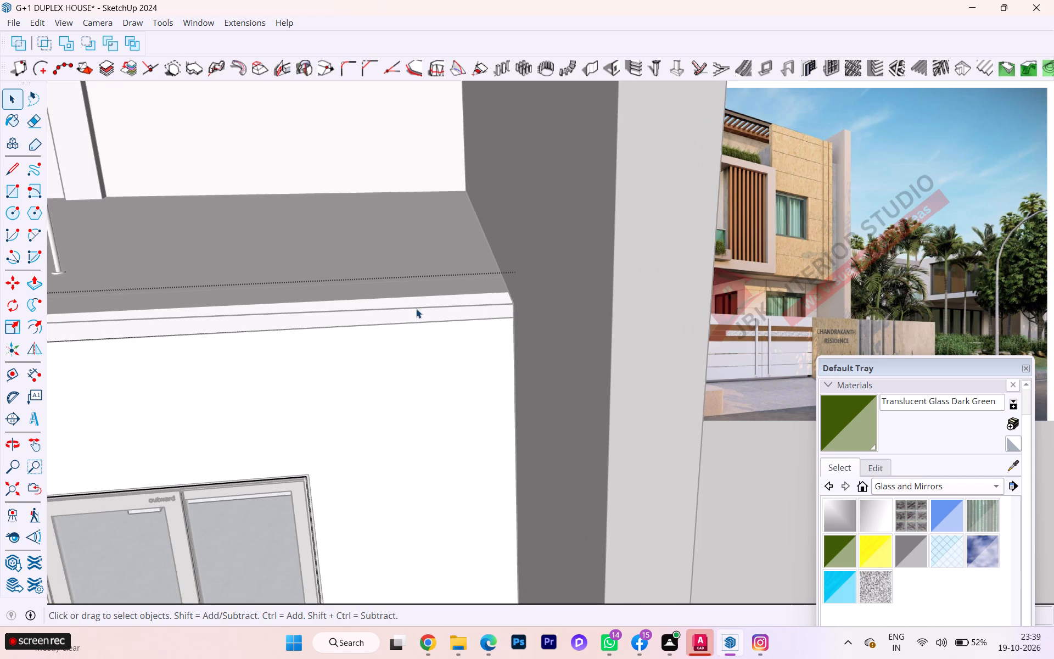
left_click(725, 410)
Delete the upper of the two horizontal lines on the slab band above the first-floor front window.
left_click(492, 310)
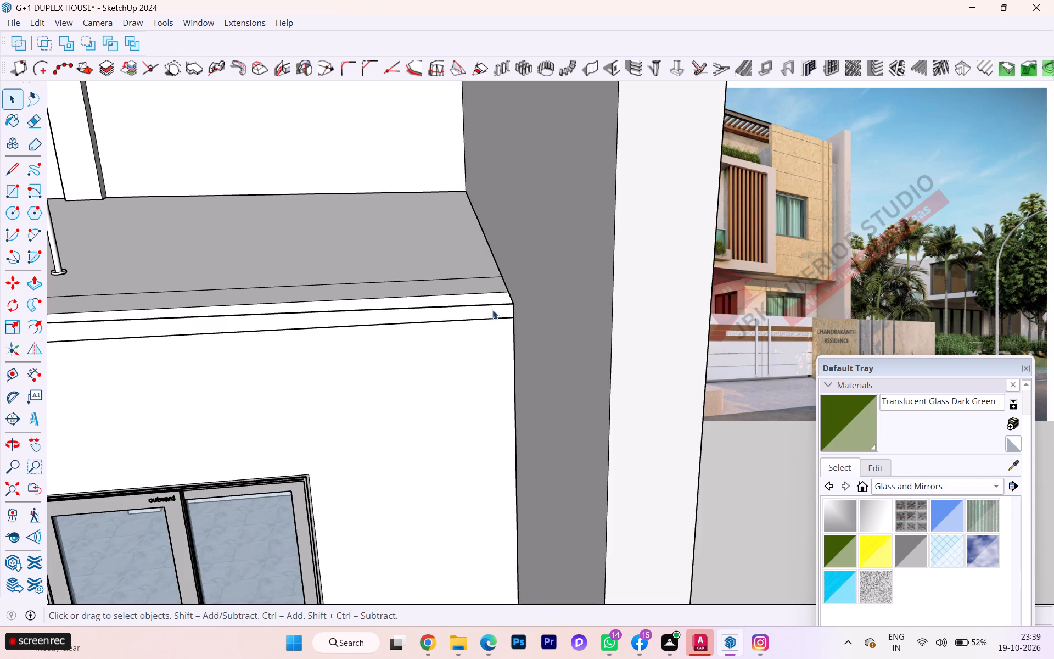
left_click(491, 305)
key("Delete")
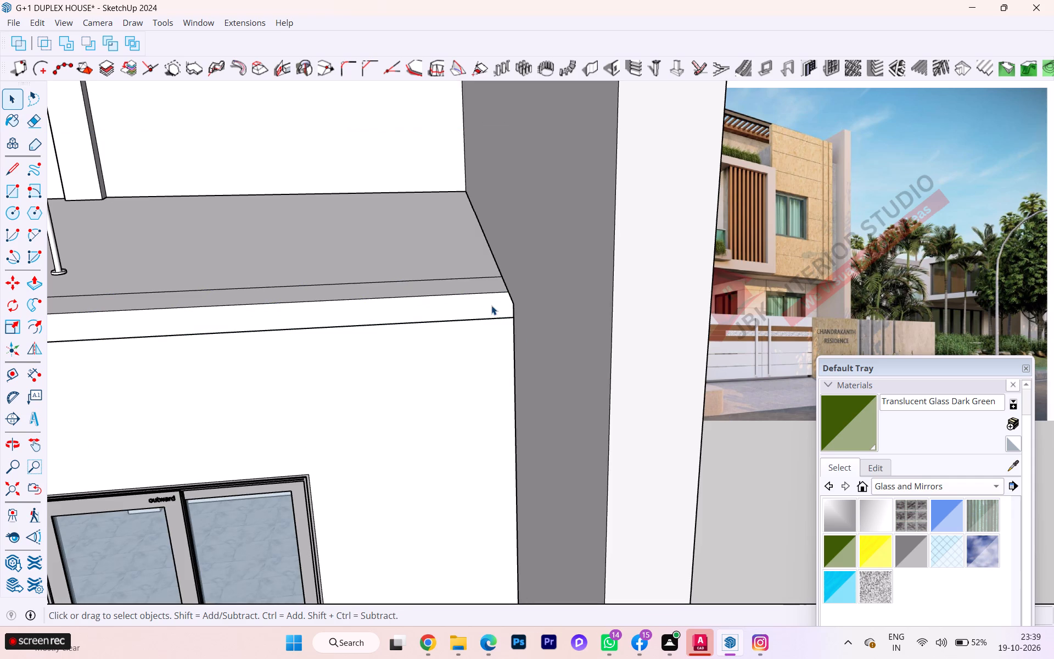
Examine the cleaned slab edge at the terrace corner beside the tall side wall.
scroll(491, 305, "down", 3)
middle_click_drag(491, 306, 669, 387)
scroll(698, 398, "up", 1)
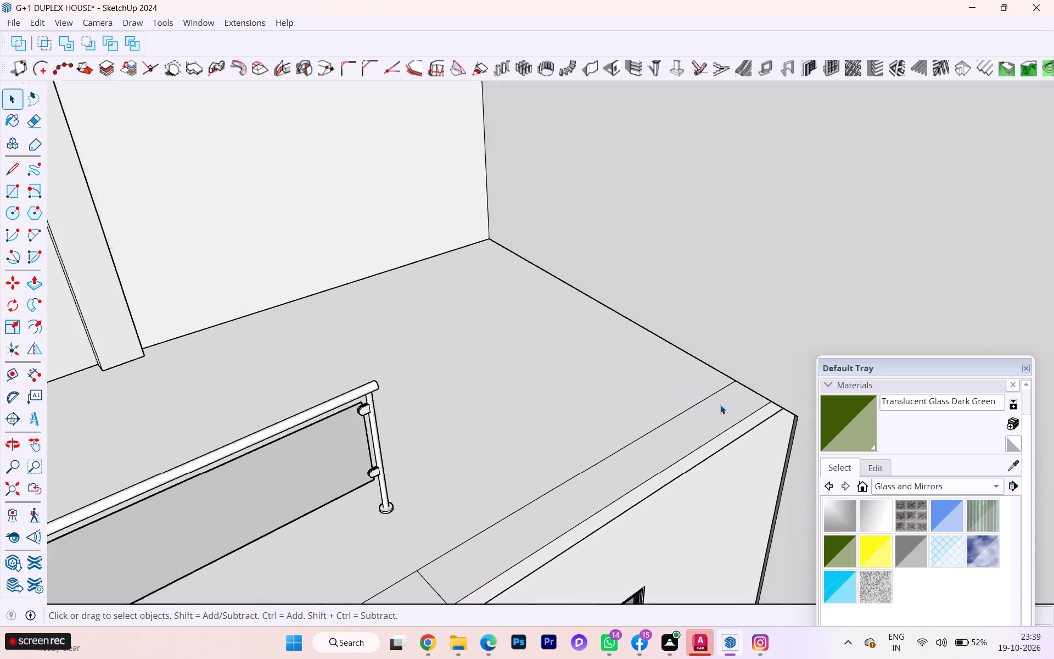
scroll(720, 405, "up", 1)
scroll(778, 423, "up", 1)
scroll(779, 423, "down", 2)
scroll(782, 423, "up", 3)
middle_click_drag(790, 423, 551, 351)
scroll(788, 423, "down", 1)
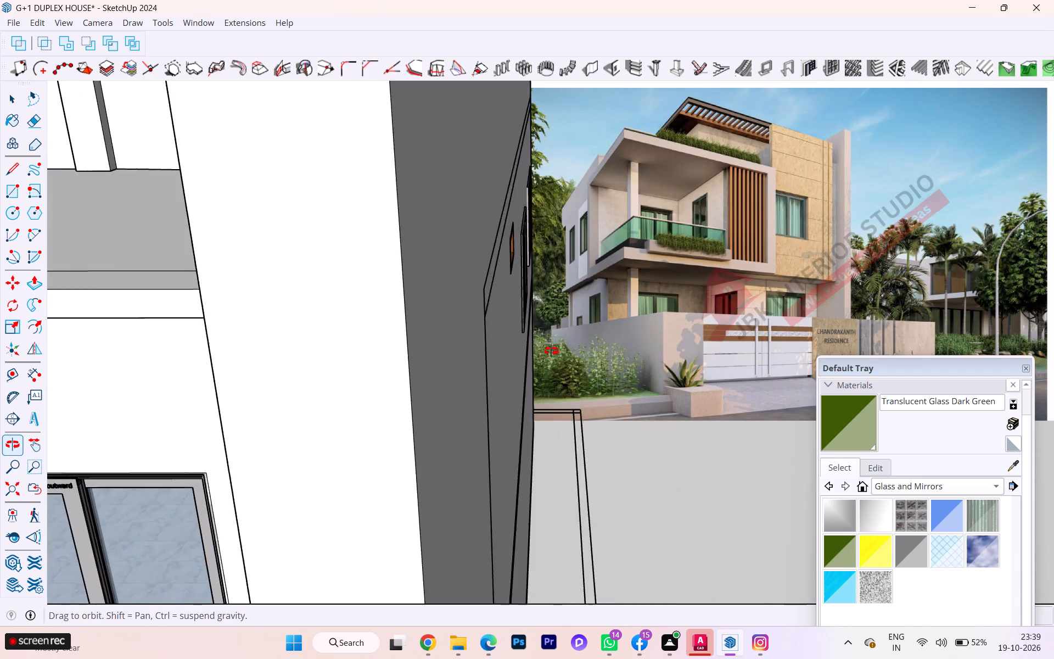
middle_click_drag(551, 351, 620, 334)
scroll(389, 361, "down", 3)
scroll(389, 359, "up", 2)
scroll(389, 359, "down", 1)
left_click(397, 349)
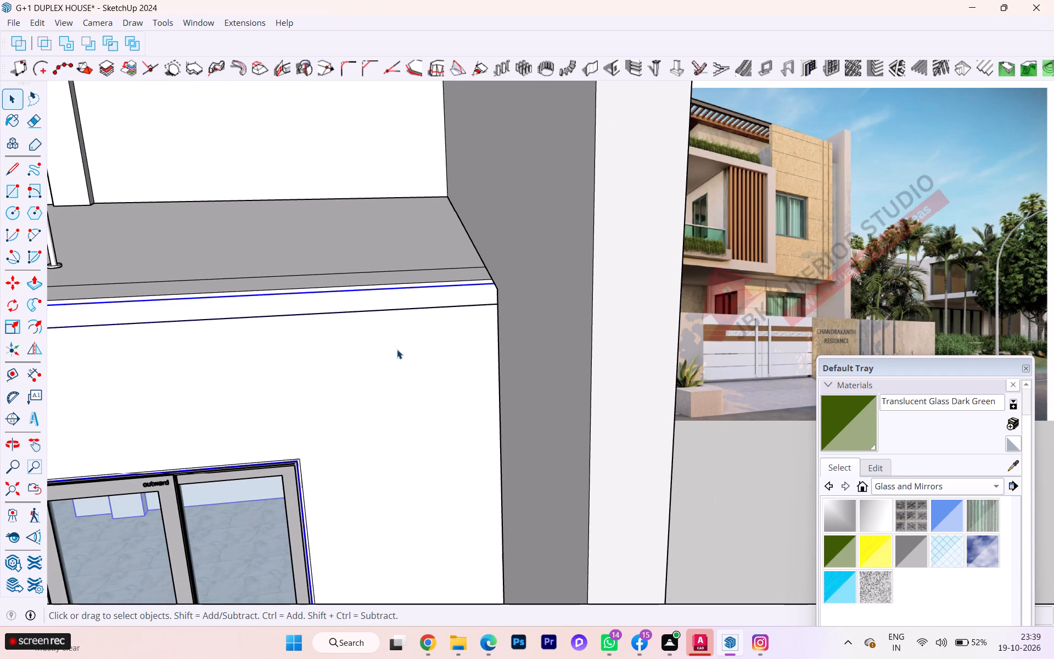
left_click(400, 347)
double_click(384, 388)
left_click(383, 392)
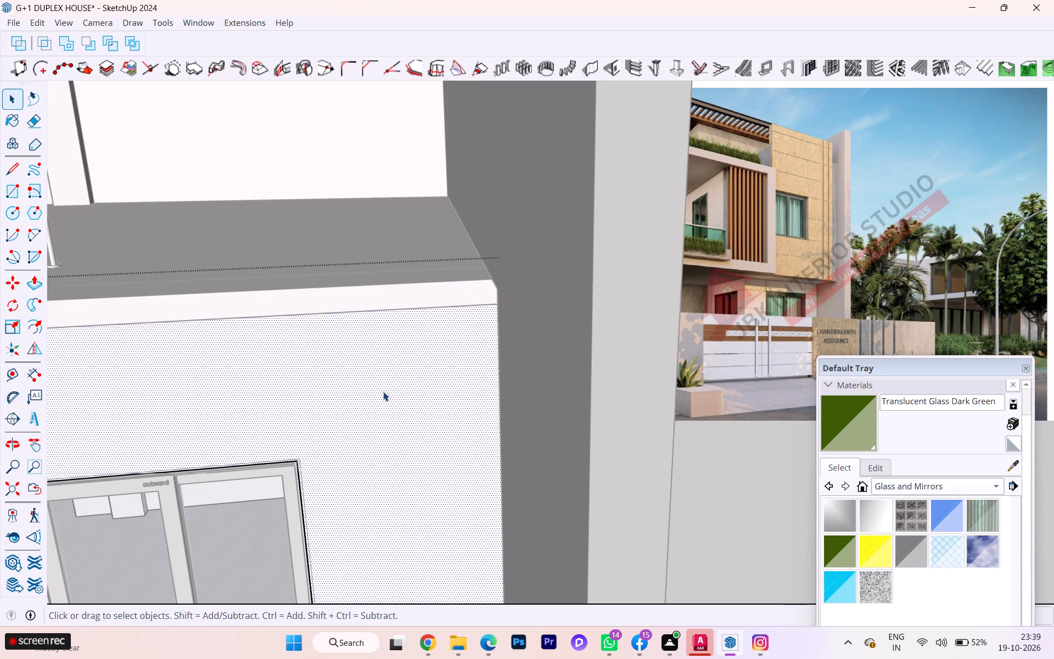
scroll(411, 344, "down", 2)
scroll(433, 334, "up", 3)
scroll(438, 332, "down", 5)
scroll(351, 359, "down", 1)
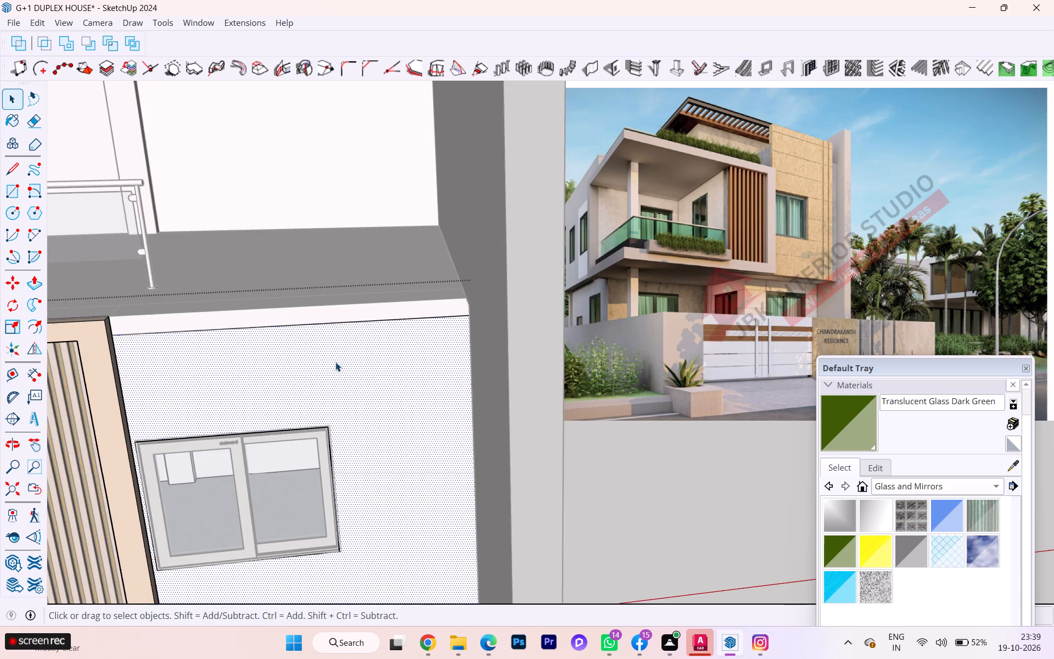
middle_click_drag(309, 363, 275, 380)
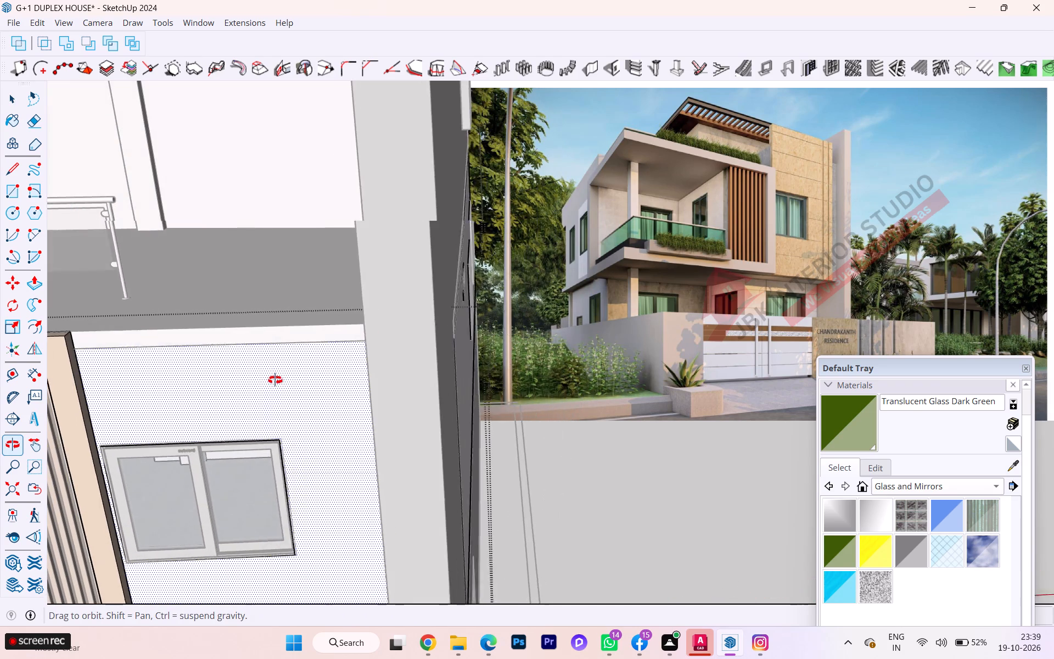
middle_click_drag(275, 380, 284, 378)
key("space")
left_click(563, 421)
Select all connected faces and edges of the terrace stair-room walls together with the tall side wall.
scroll(444, 406, "down", 1)
scroll(443, 405, "up", 2)
scroll(442, 405, "down", 2)
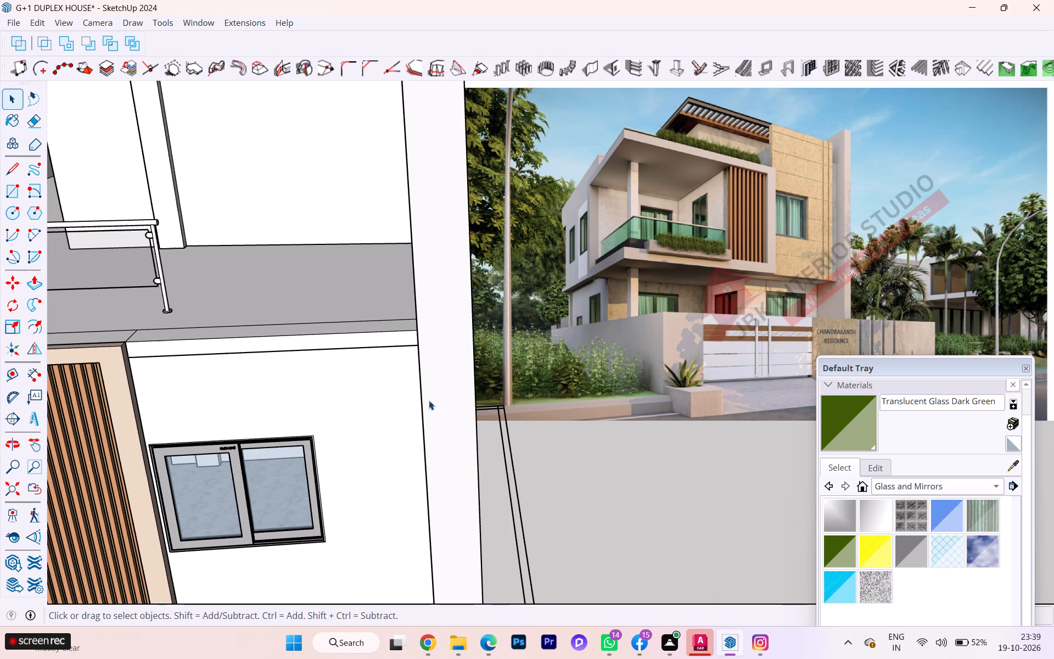
scroll(429, 400, "down", 3)
scroll(401, 400, "up", 1)
scroll(401, 400, "down", 1)
scroll(530, 238, "down", 2)
scroll(361, 306, "down", 1)
scroll(361, 309, "up", 2)
scroll(361, 314, "down", 1)
middle_click_drag(339, 348, 401, 349)
scroll(339, 348, "down", 1)
scroll(407, 332, "down", 6)
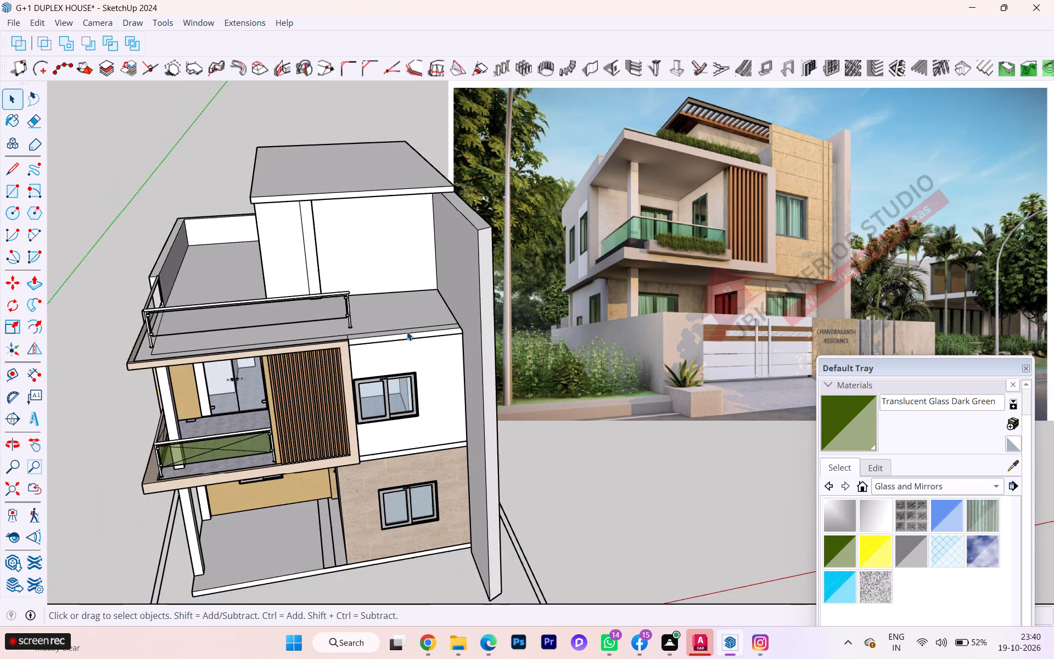
scroll(407, 331, "down", 2)
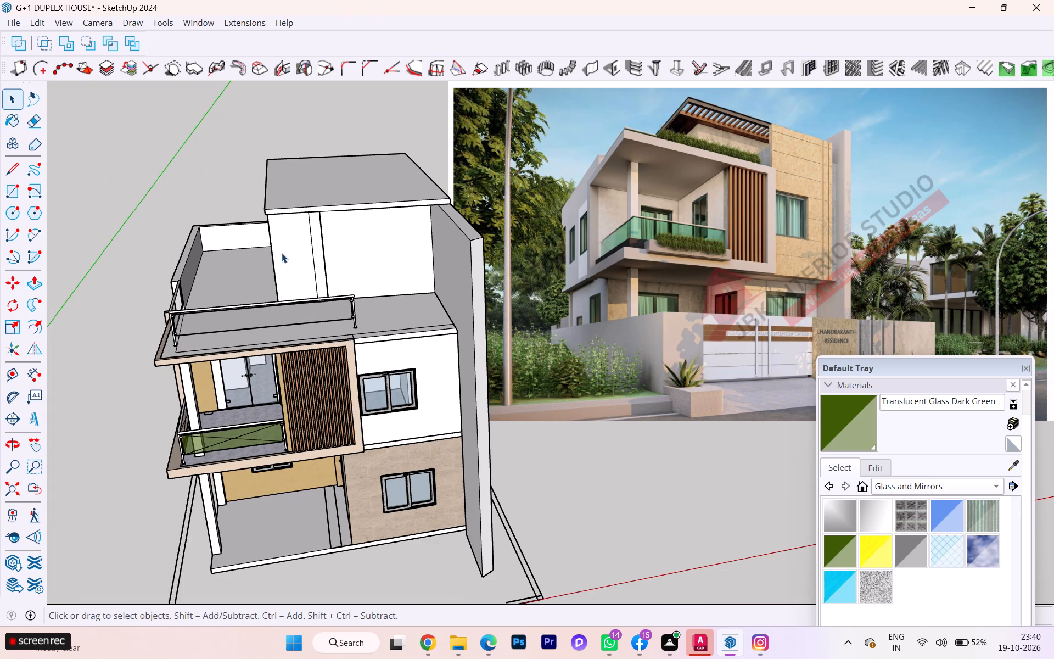
left_click(334, 241)
double_click(289, 247)
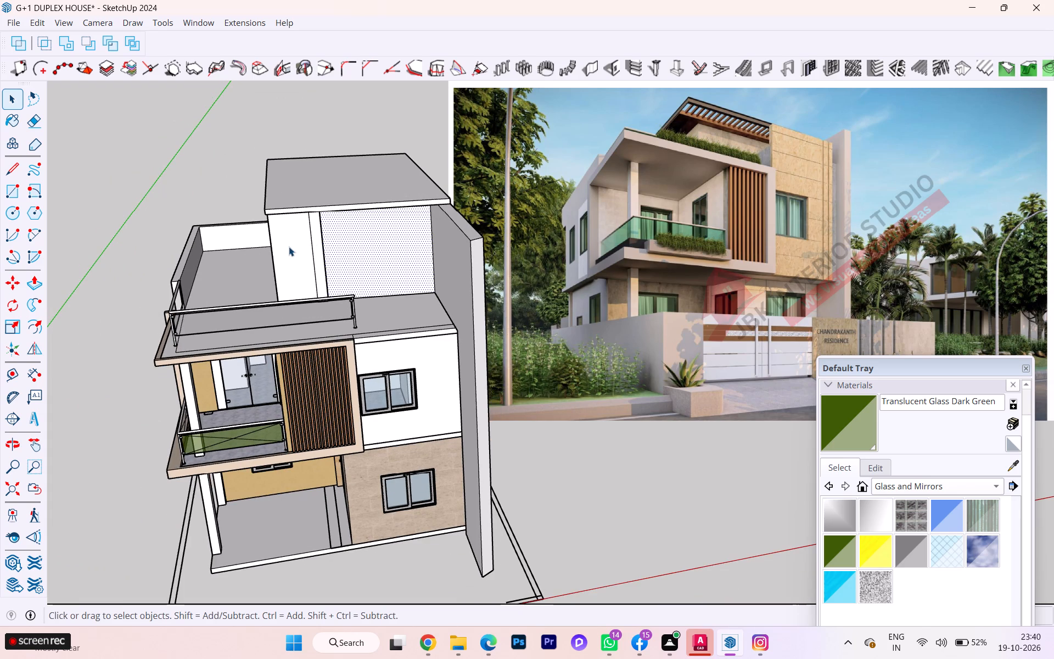
triple_click(352, 241)
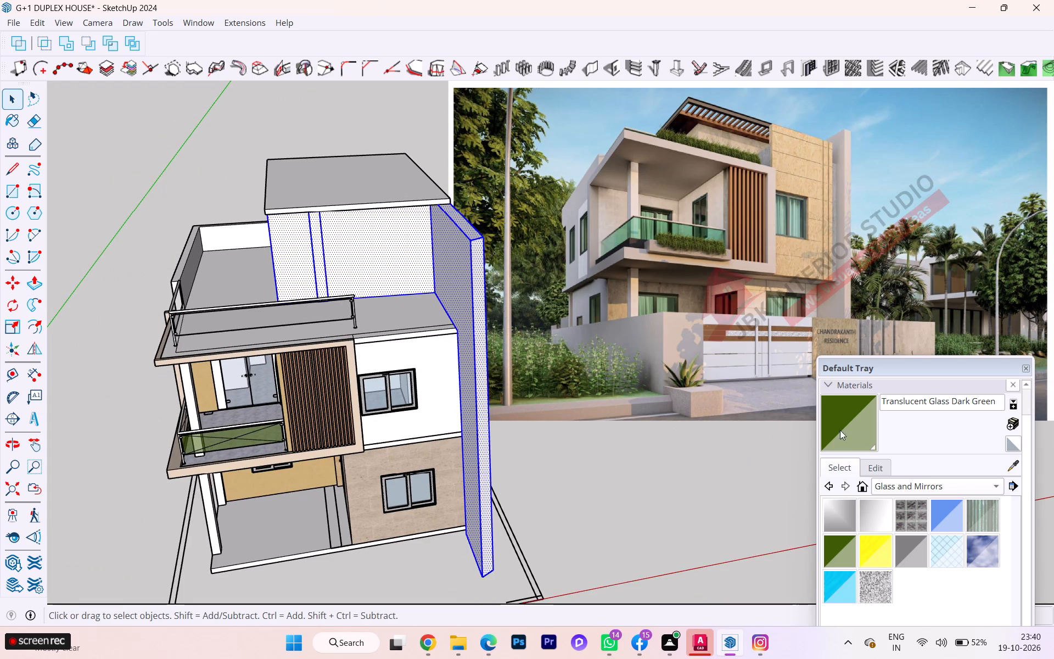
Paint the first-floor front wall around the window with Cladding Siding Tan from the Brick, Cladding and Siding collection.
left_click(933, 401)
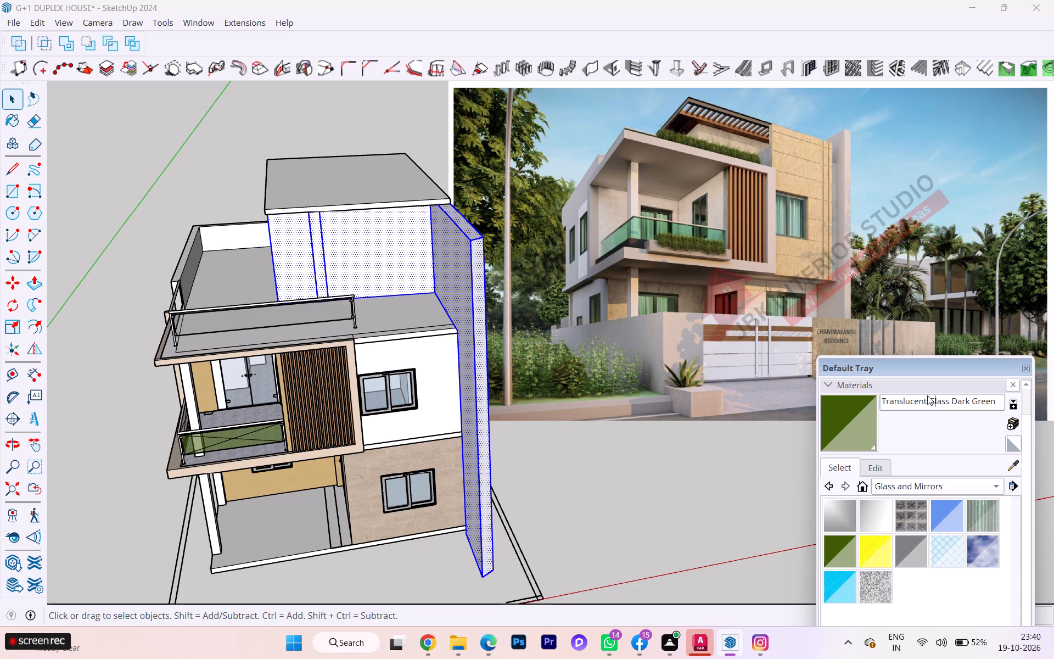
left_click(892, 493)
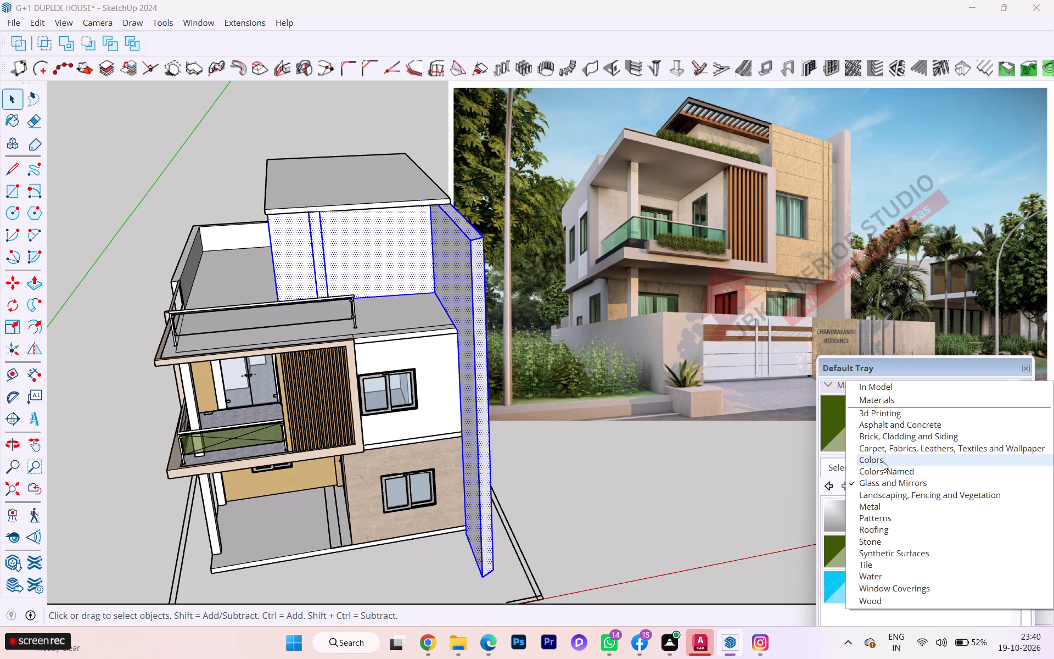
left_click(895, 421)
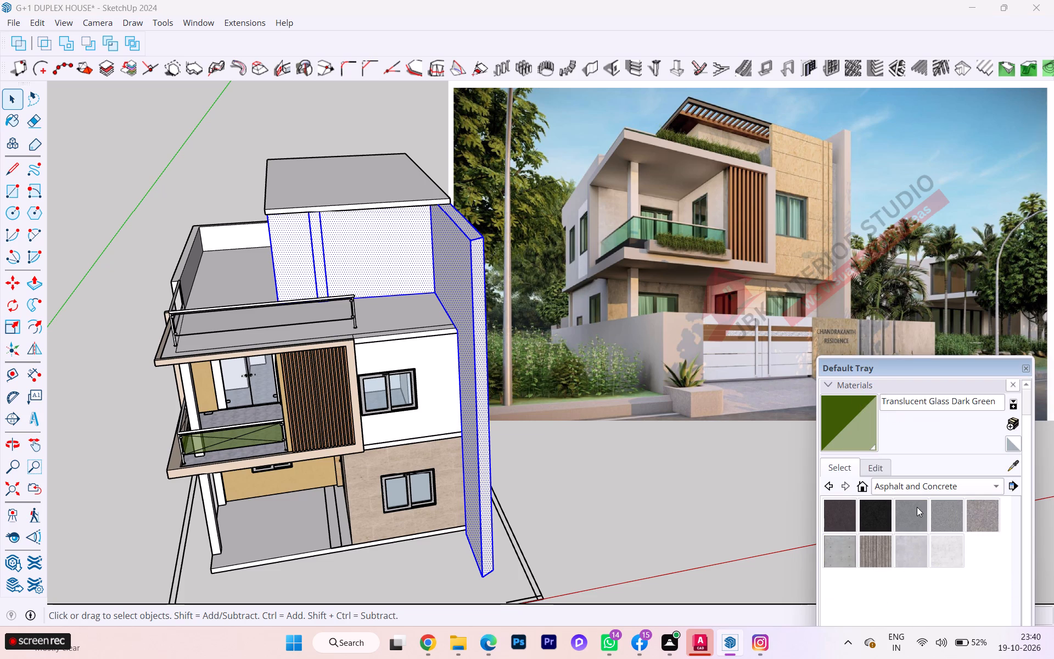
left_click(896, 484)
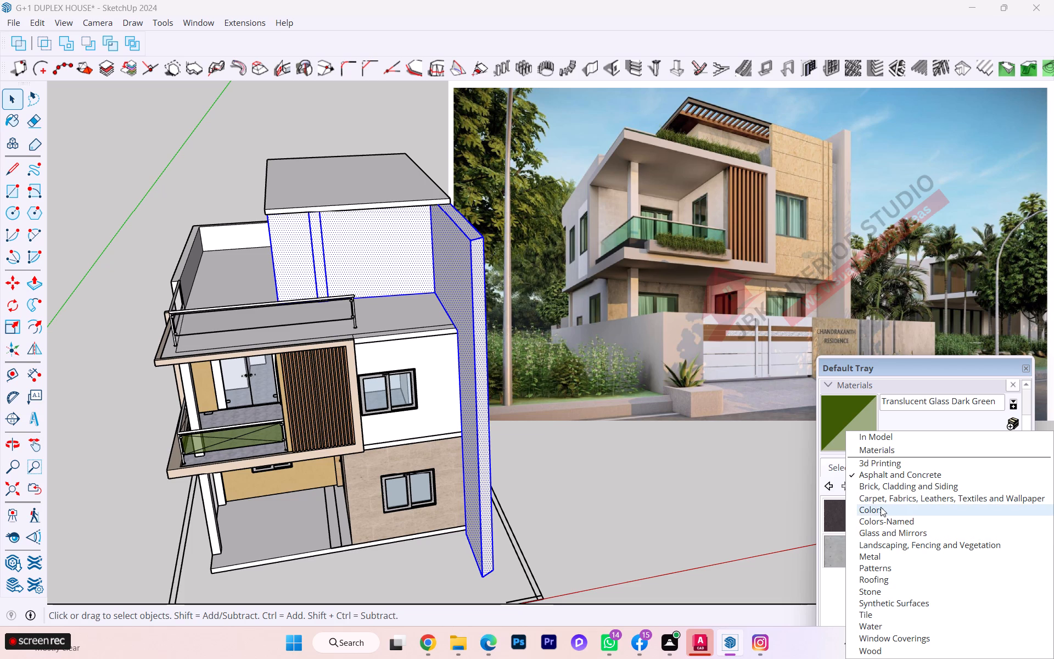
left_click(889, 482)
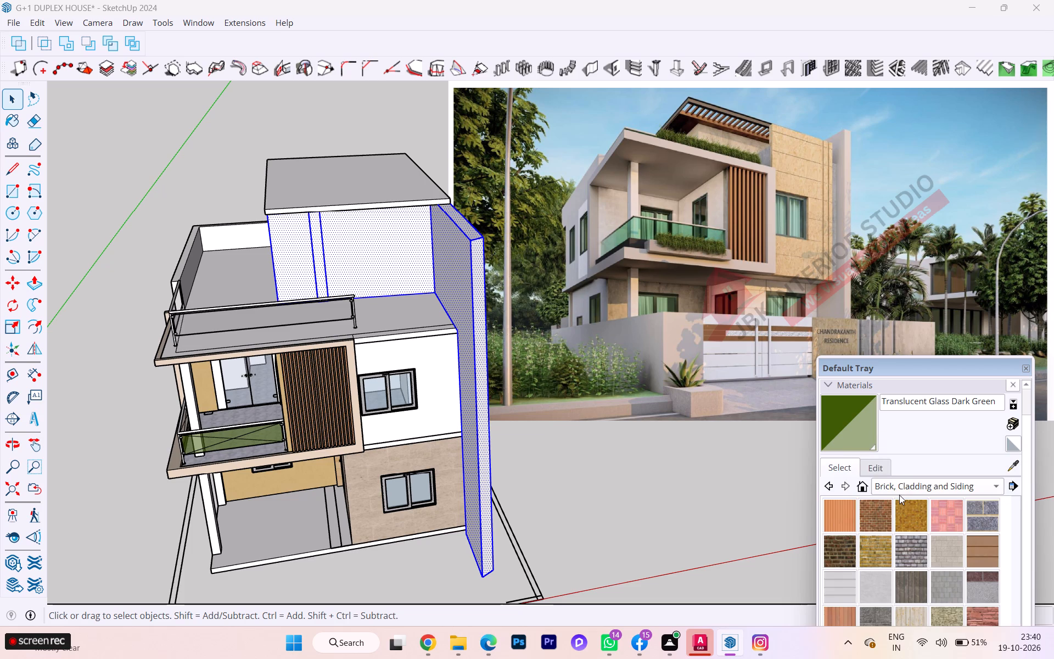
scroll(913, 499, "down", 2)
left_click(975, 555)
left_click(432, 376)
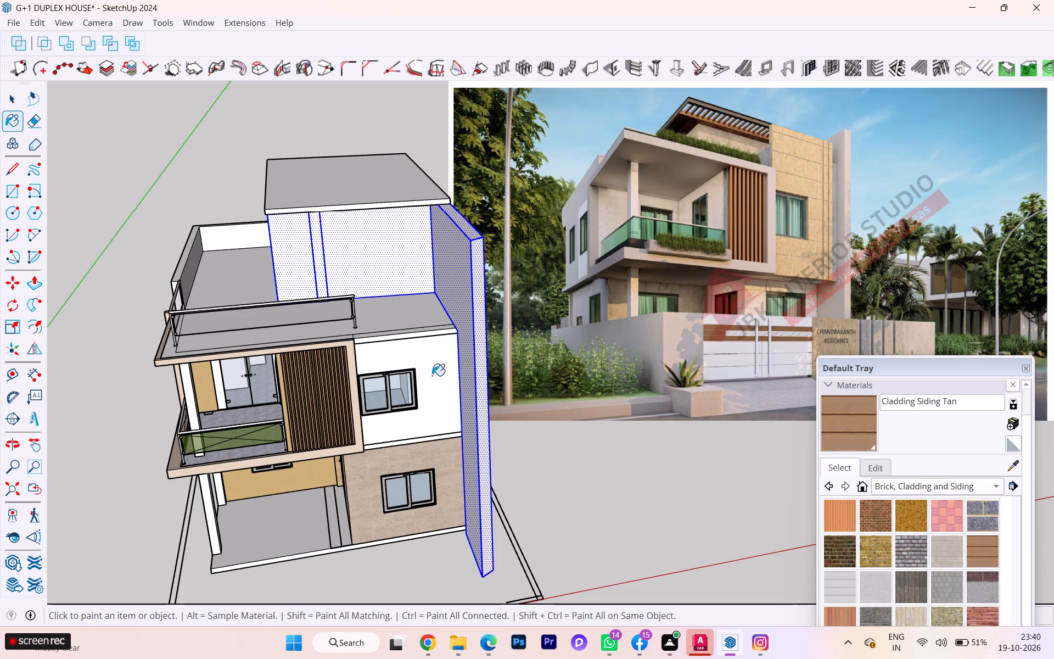
Examine the cladding on the first-floor front wall up close and against the whole front elevation.
scroll(433, 378, "up", 4)
scroll(433, 378, "down", 1)
scroll(433, 378, "up", 5)
scroll(439, 394, "down", 1)
scroll(439, 394, "up", 1)
scroll(439, 394, "down", 1)
scroll(439, 394, "up", 2)
scroll(439, 394, "down", 1)
scroll(439, 394, "up", 2)
scroll(445, 403, "down", 1)
scroll(445, 403, "up", 7)
scroll(455, 410, "down", 8)
scroll(455, 410, "up", 2)
scroll(455, 410, "down", 6)
scroll(461, 414, "up", 3)
scroll(462, 415, "down", 2)
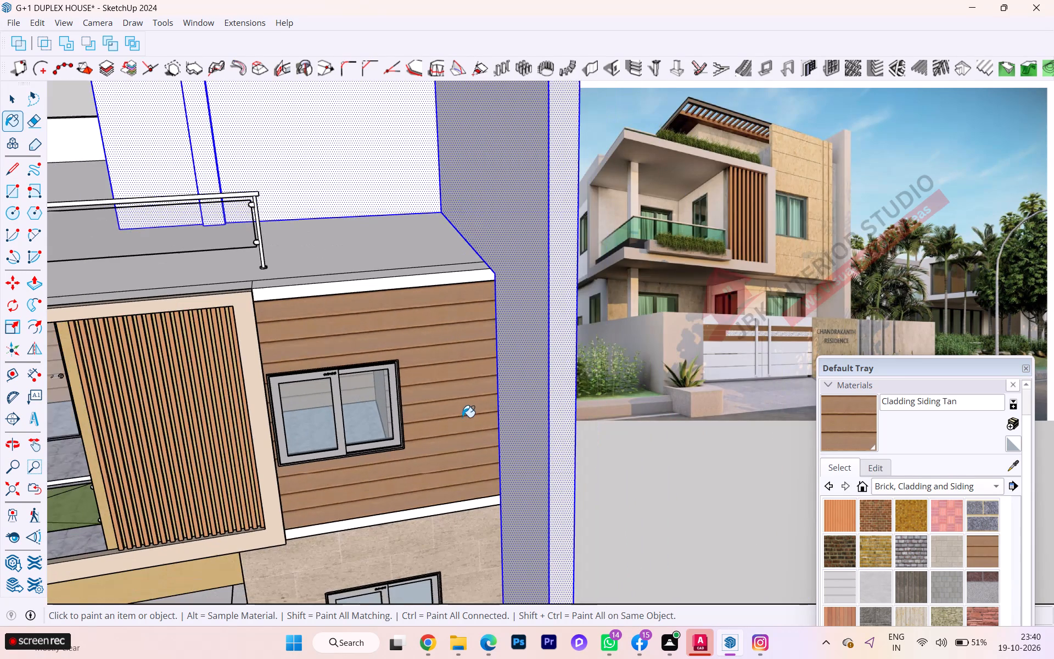
scroll(486, 412, "down", 9)
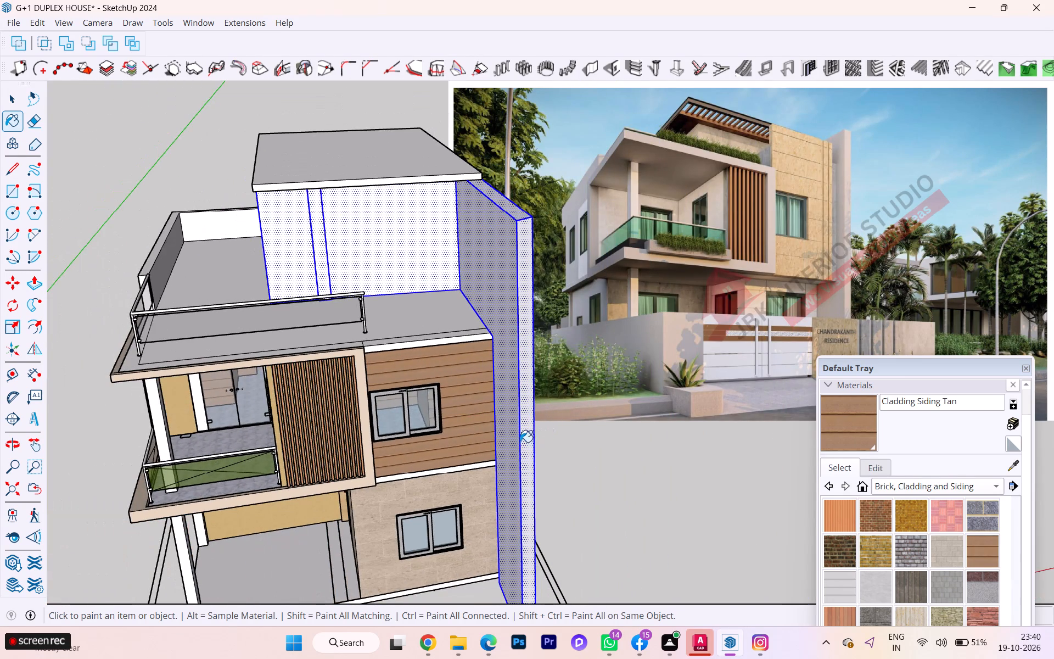
scroll(973, 539, "down", 3)
scroll(973, 541, "up", 1)
scroll(973, 546, "down", 5)
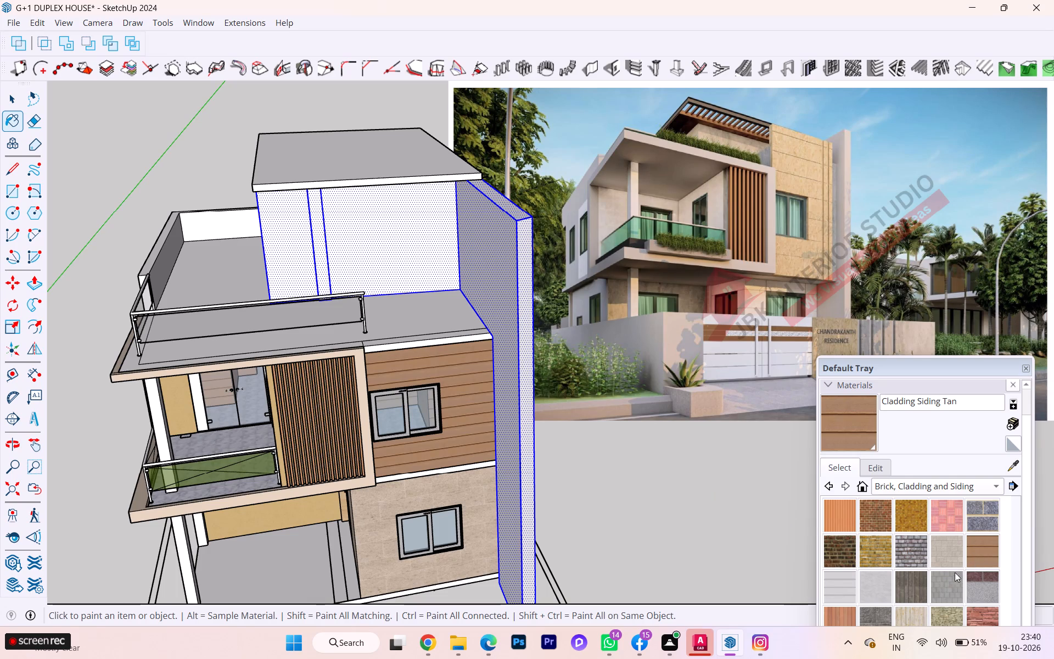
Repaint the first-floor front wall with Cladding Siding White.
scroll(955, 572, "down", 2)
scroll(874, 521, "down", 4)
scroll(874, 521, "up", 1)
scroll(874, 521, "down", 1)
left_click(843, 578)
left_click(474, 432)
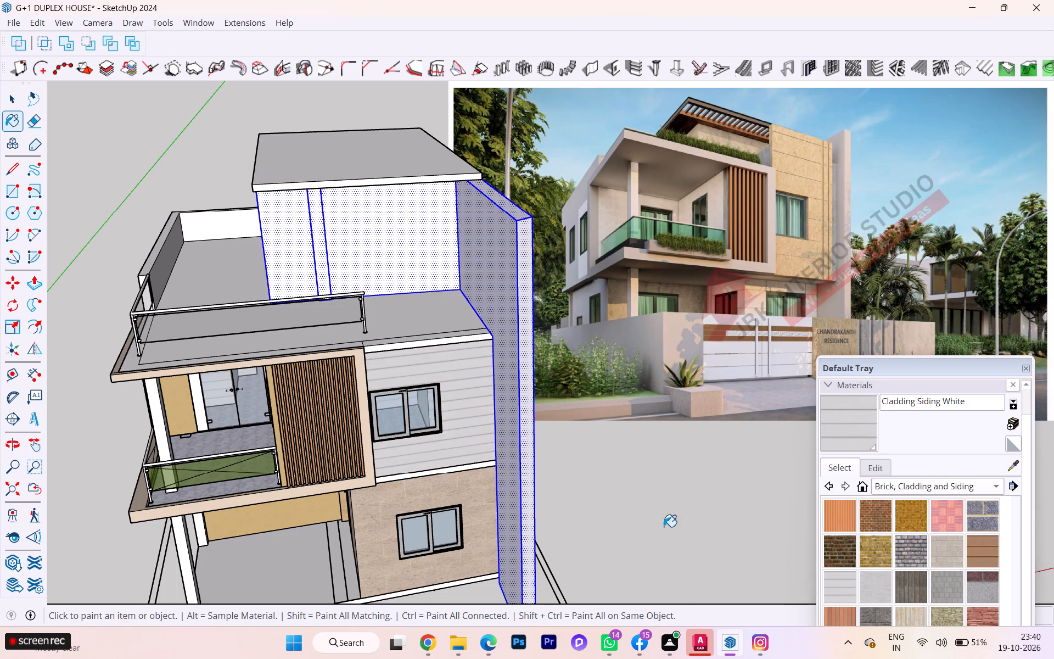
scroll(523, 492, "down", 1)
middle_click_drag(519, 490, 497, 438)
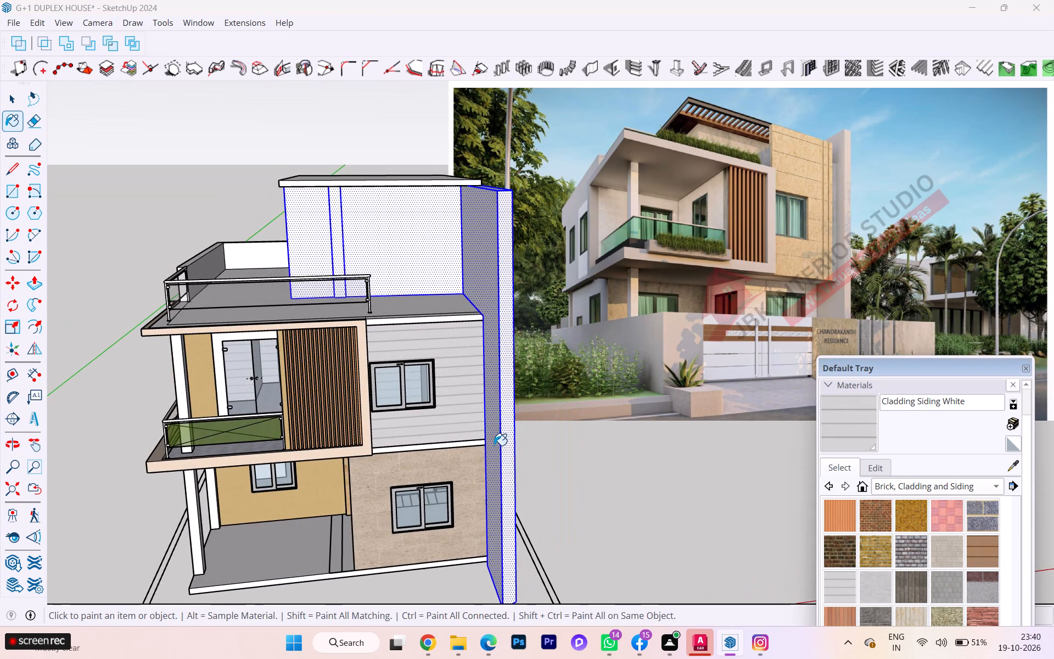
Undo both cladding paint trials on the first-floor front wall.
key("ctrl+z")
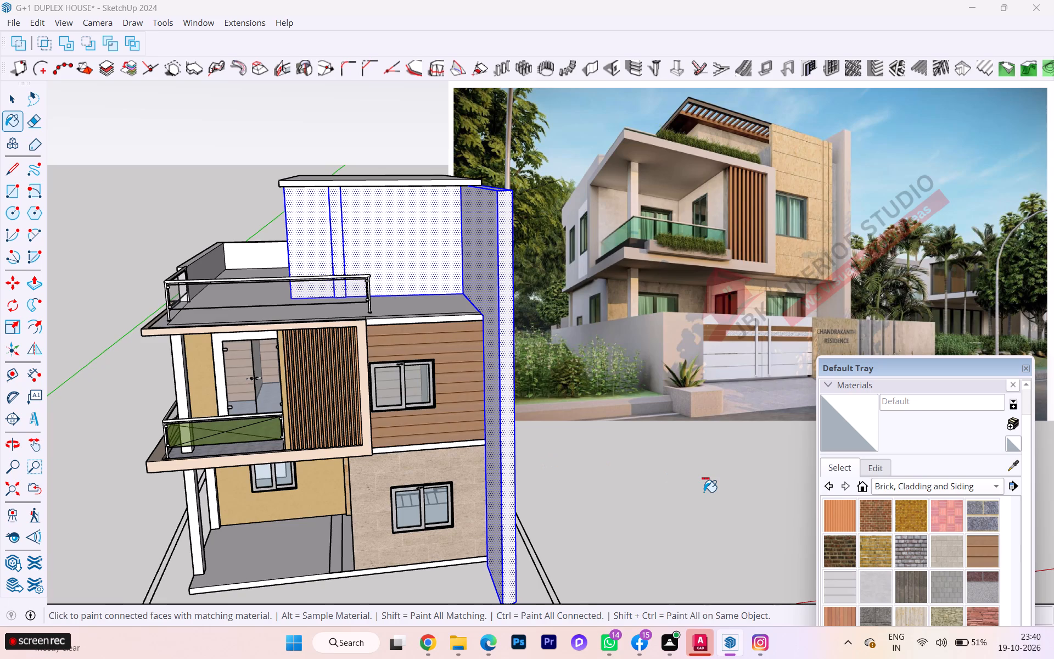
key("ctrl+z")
Paint the selected stair-room walls and tall side wall with Tile Veriegated Stone from the Tile collection, and clear the selection.
scroll(868, 518, "up", 7)
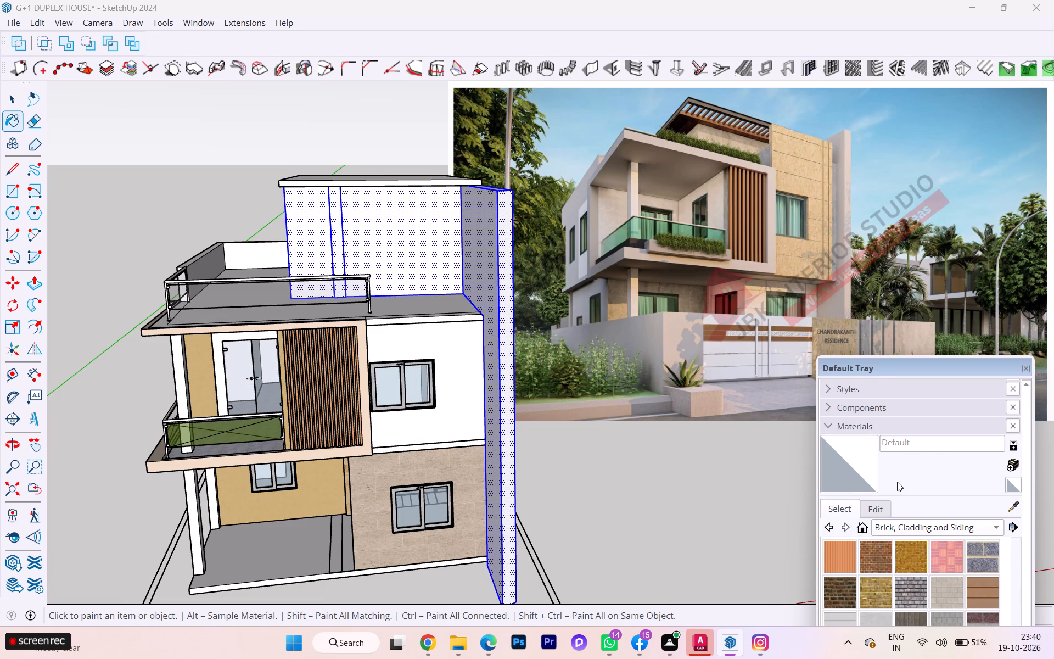
left_click(905, 520)
left_click_drag(907, 373, 873, 203)
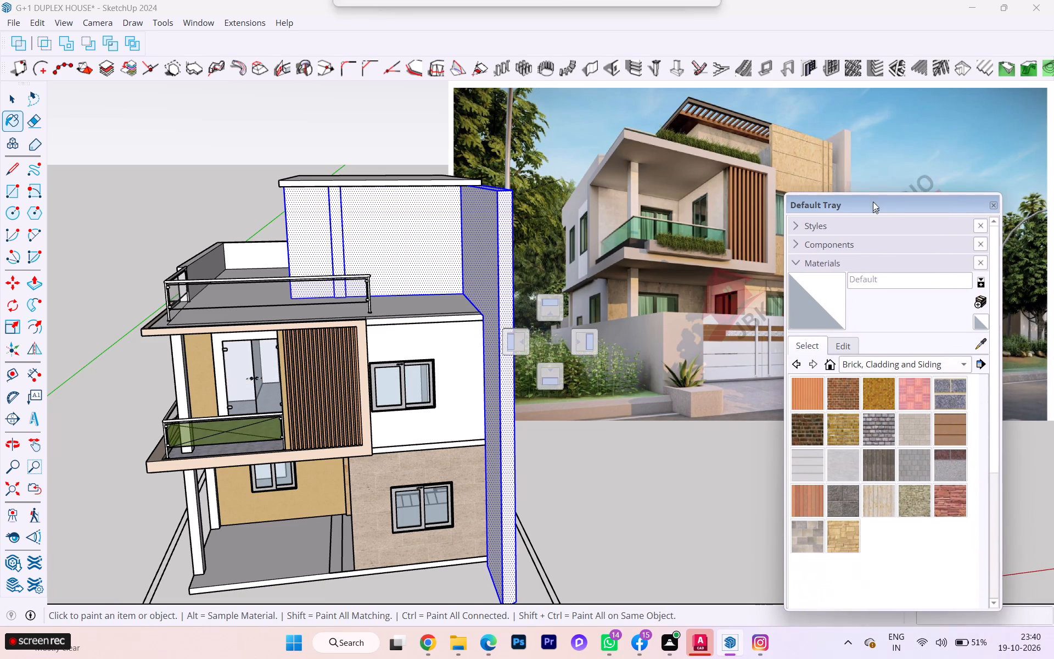
left_click(884, 358)
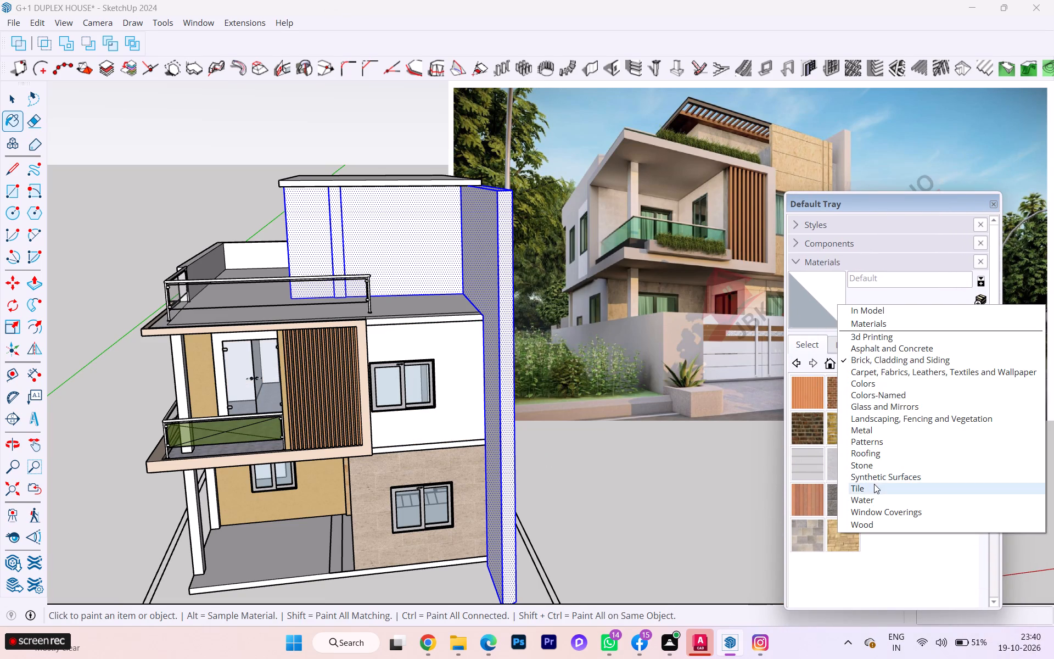
left_click(874, 484)
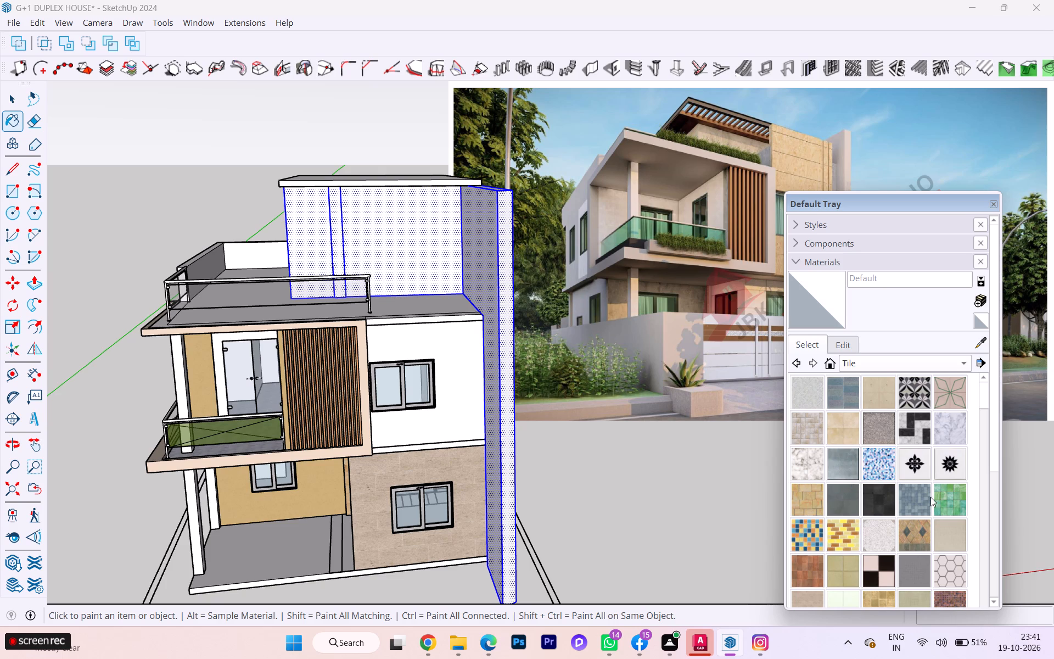
scroll(946, 468, "down", 2)
scroll(916, 511, "down", 3)
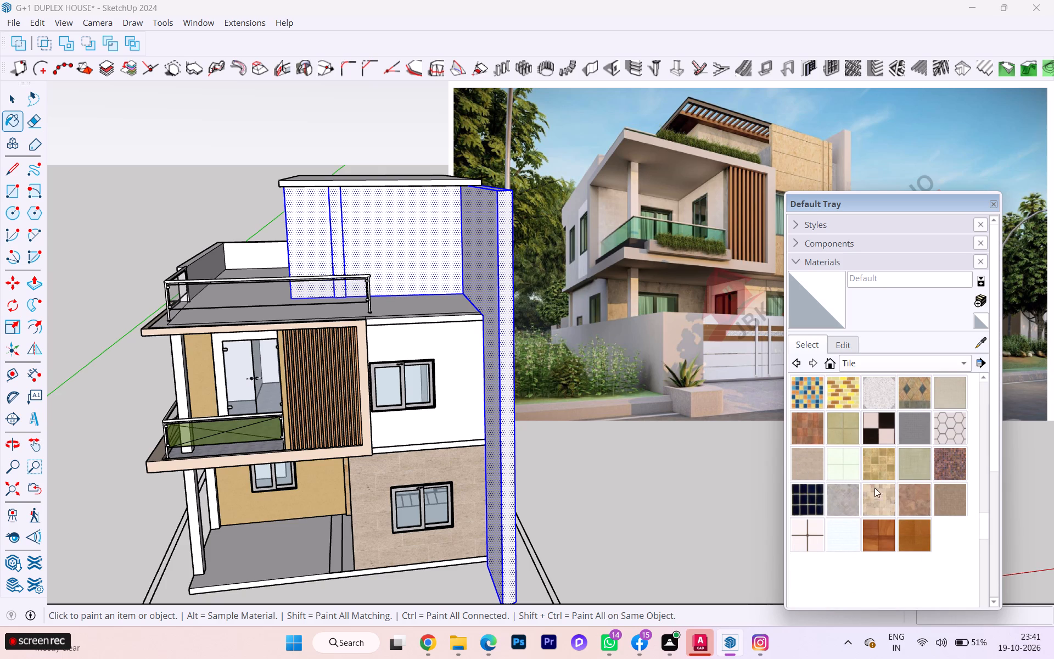
left_click(914, 500)
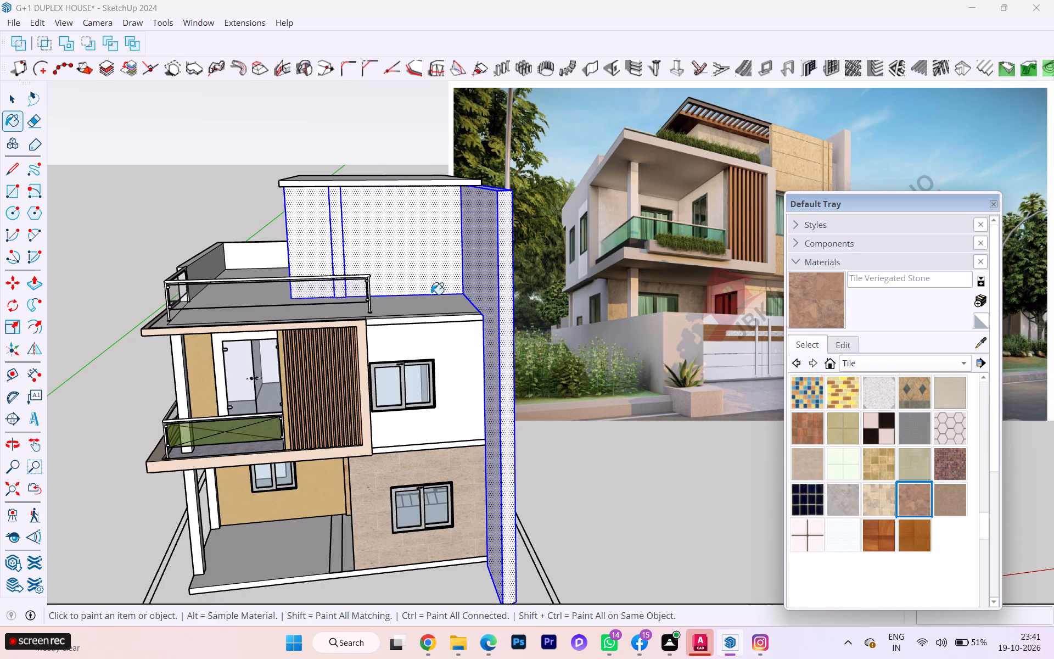
left_click(402, 269)
key("space")
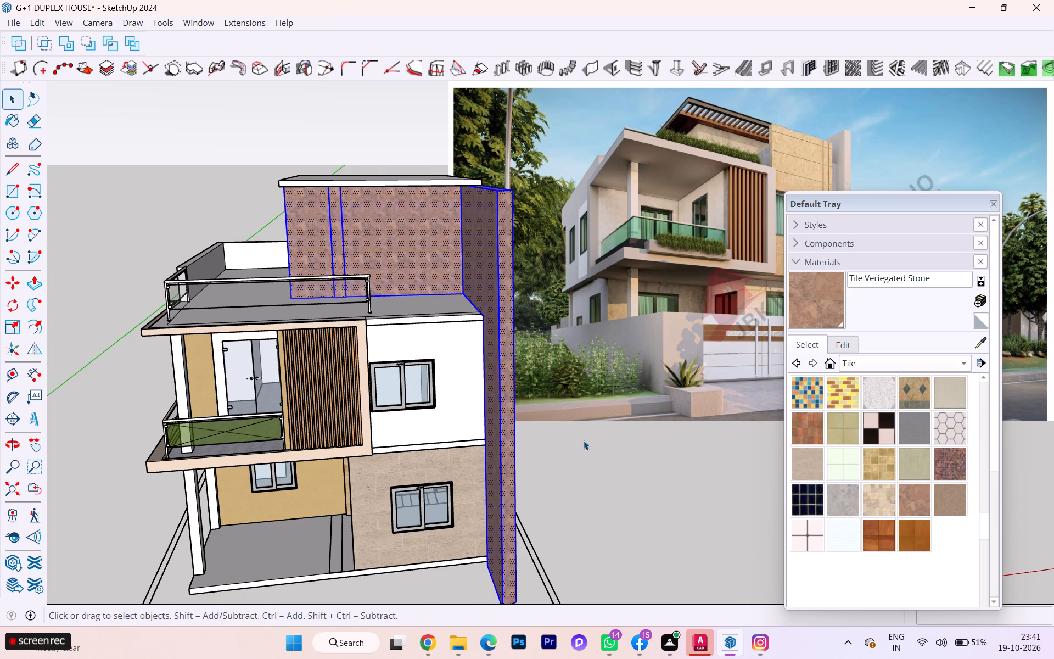
left_click(584, 440)
Examine the stone-tiled stair room and tall side wall from the side, corner and front of the house.
scroll(570, 436, "down", 1)
middle_click_drag(570, 435, 820, 450)
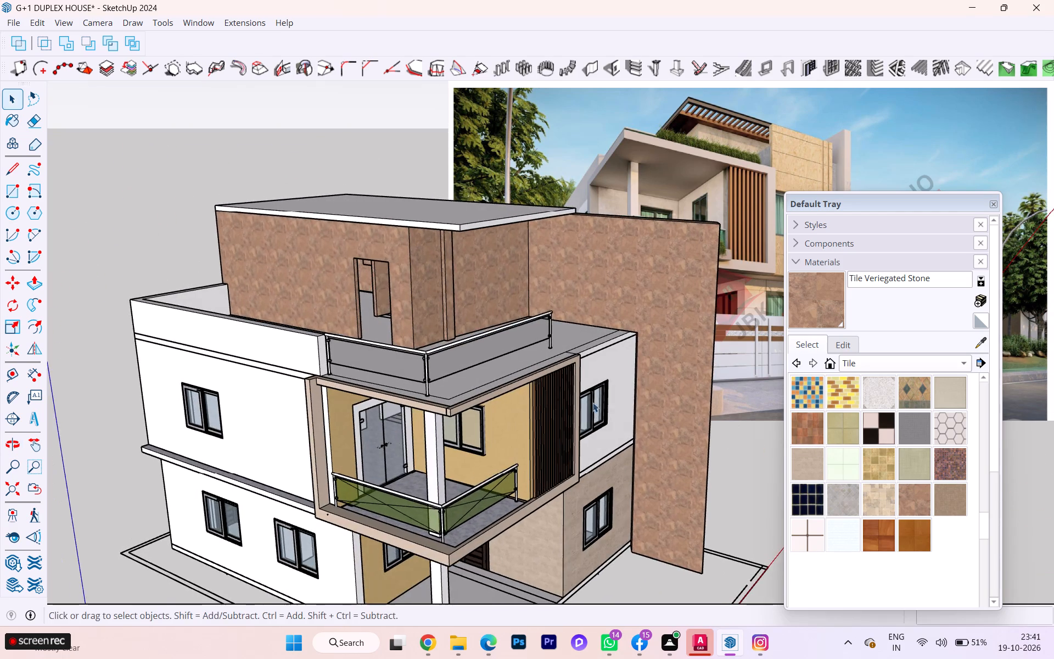
scroll(473, 357, "up", 7)
scroll(462, 368, "down", 4)
middle_click_drag(462, 379, 603, 400)
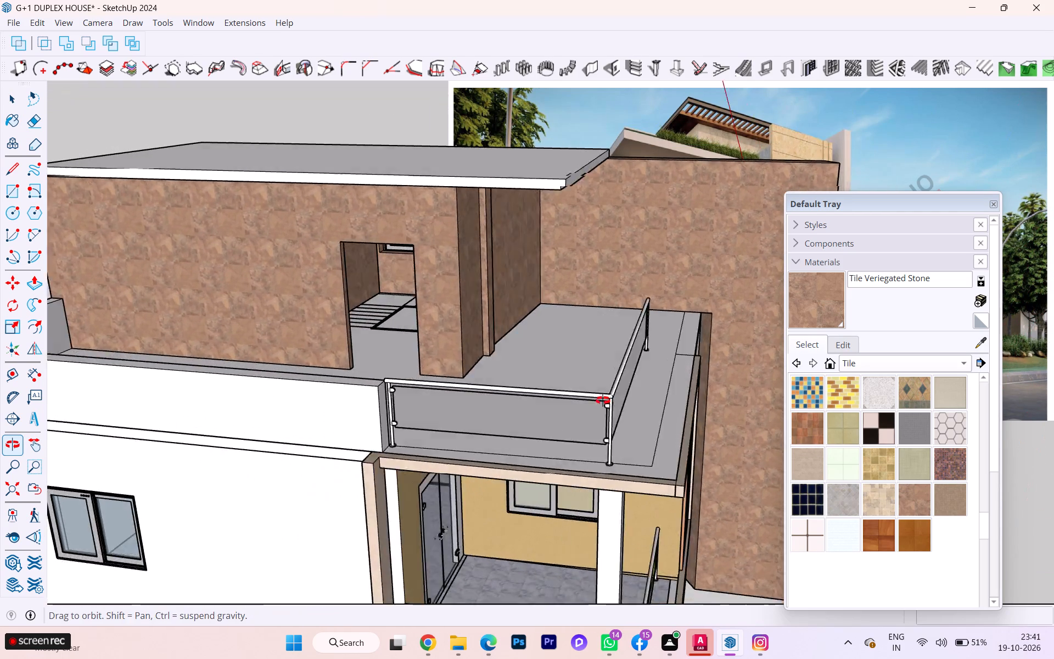
middle_click_drag(603, 400, 615, 400)
scroll(495, 357, "down", 6)
middle_click_drag(530, 372, 573, 380)
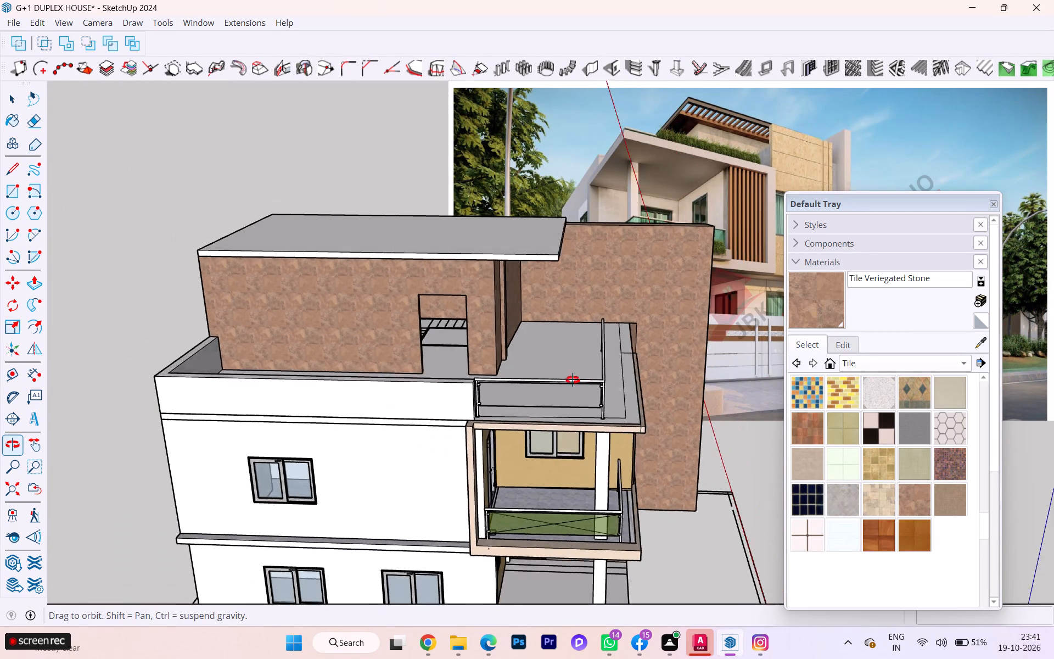
middle_click_drag(573, 380, 310, 364)
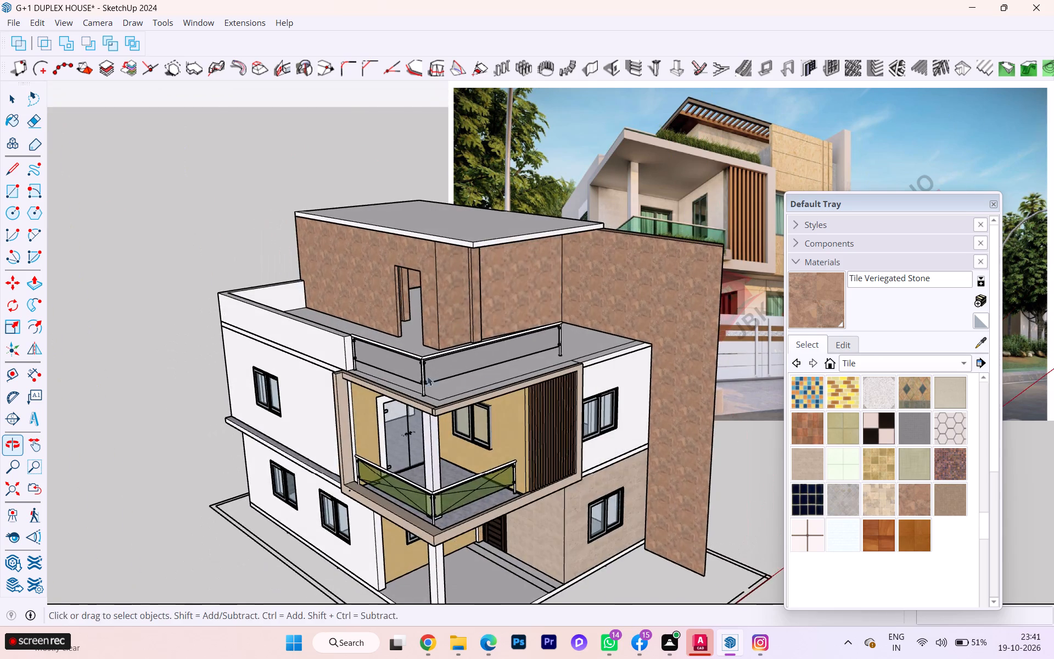
scroll(494, 378, "down", 1)
middle_click_drag(515, 376, 291, 348)
scroll(380, 393, "down", 1)
middle_click_drag(386, 392, 400, 352)
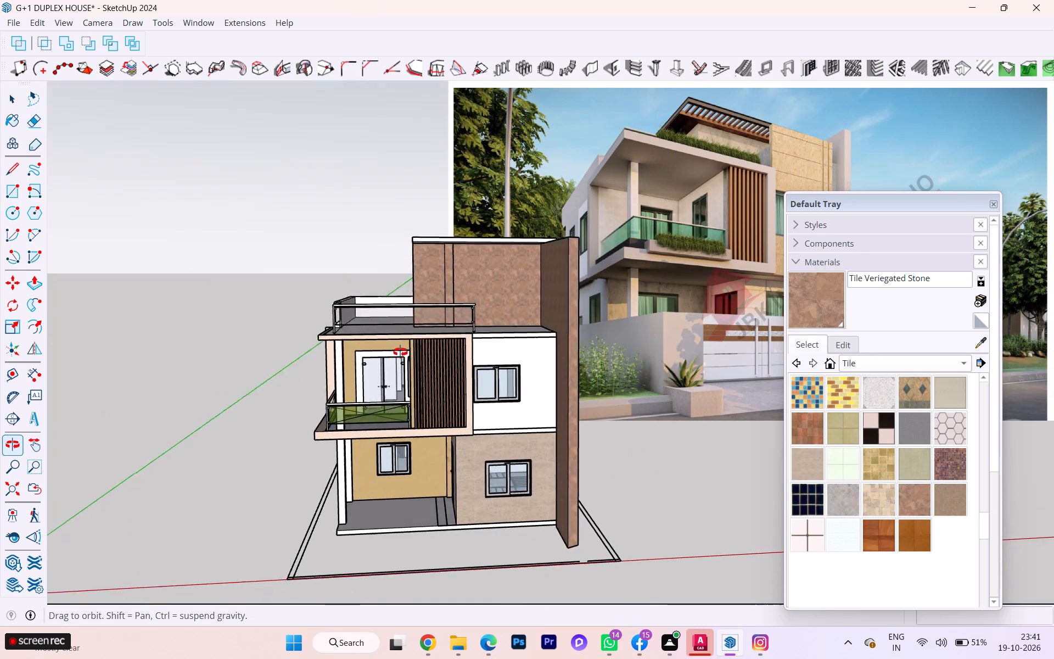
Paint the terrace floor face with Tile Limestone Large from the Tile collection and leave the group.
middle_click_drag(400, 352, 468, 511)
left_click(508, 401)
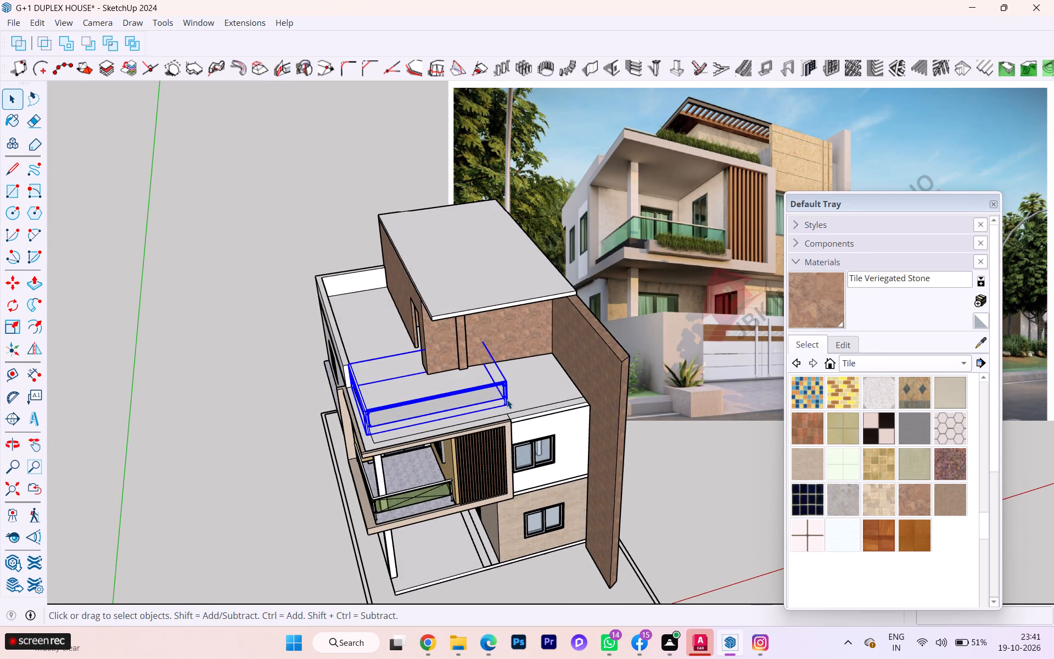
left_click(507, 399)
left_click(549, 391)
left_click(550, 391)
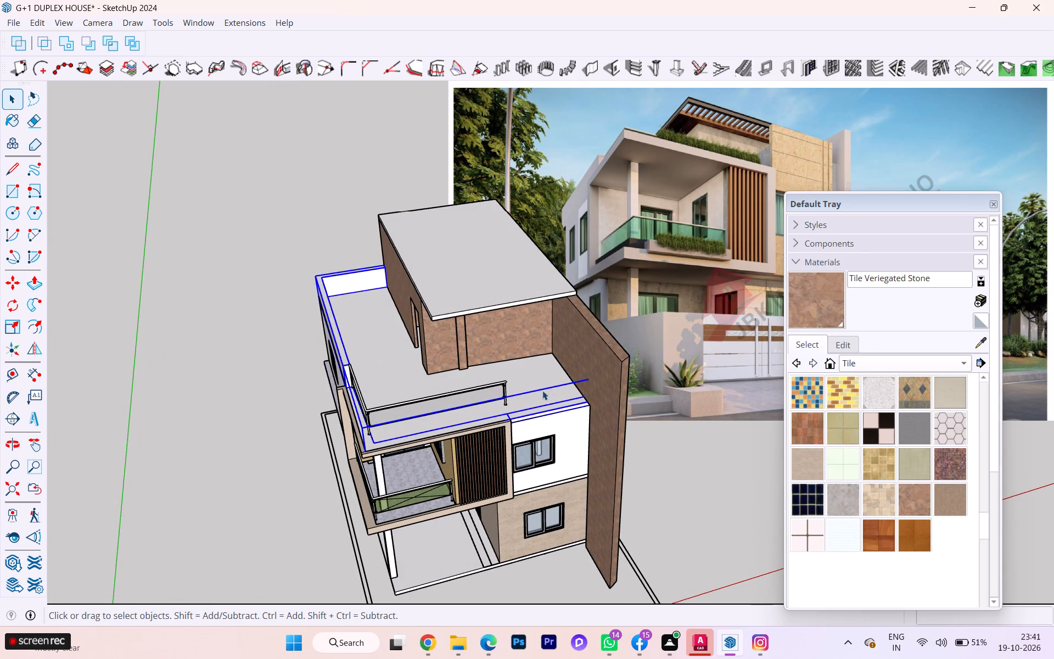
double_click(536, 390)
left_click(529, 392)
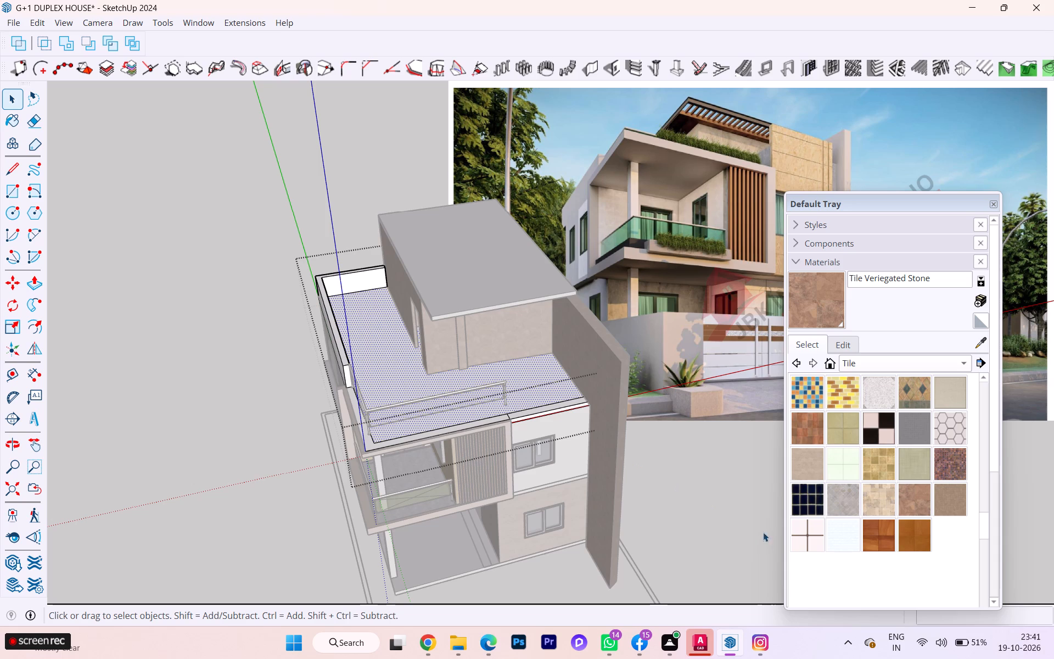
left_click(804, 426)
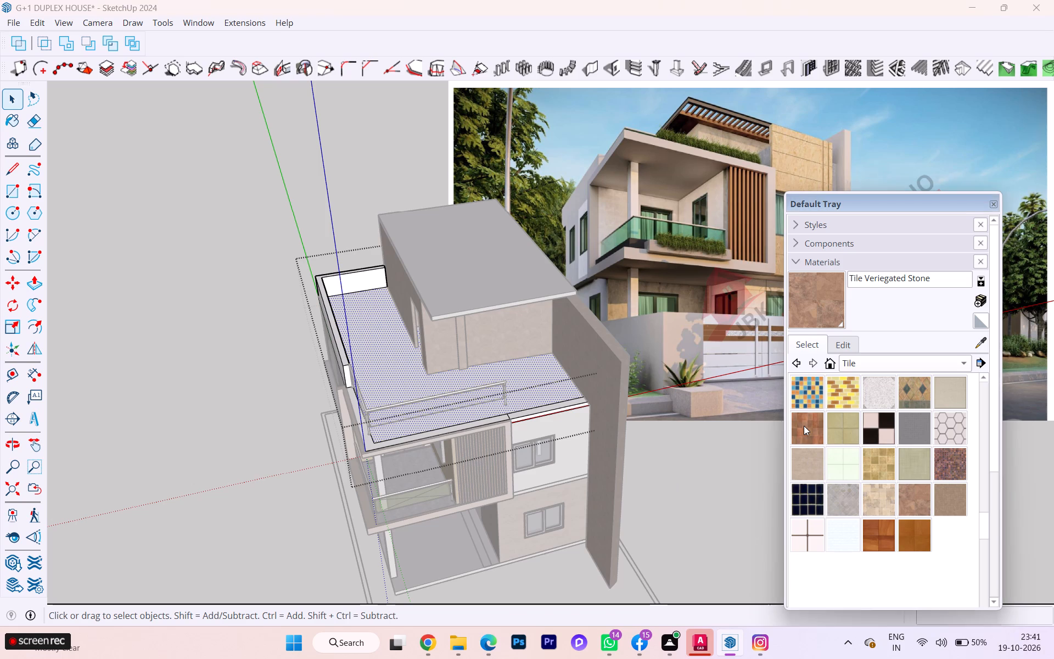
left_click(844, 431)
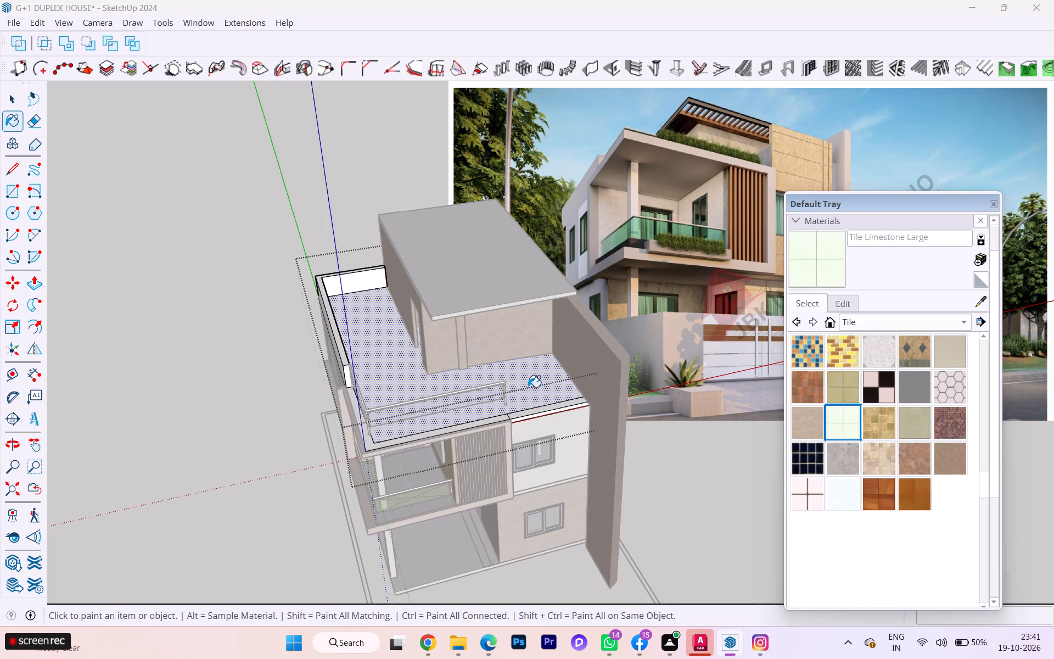
left_click(528, 387)
key("space")
left_click(207, 481)
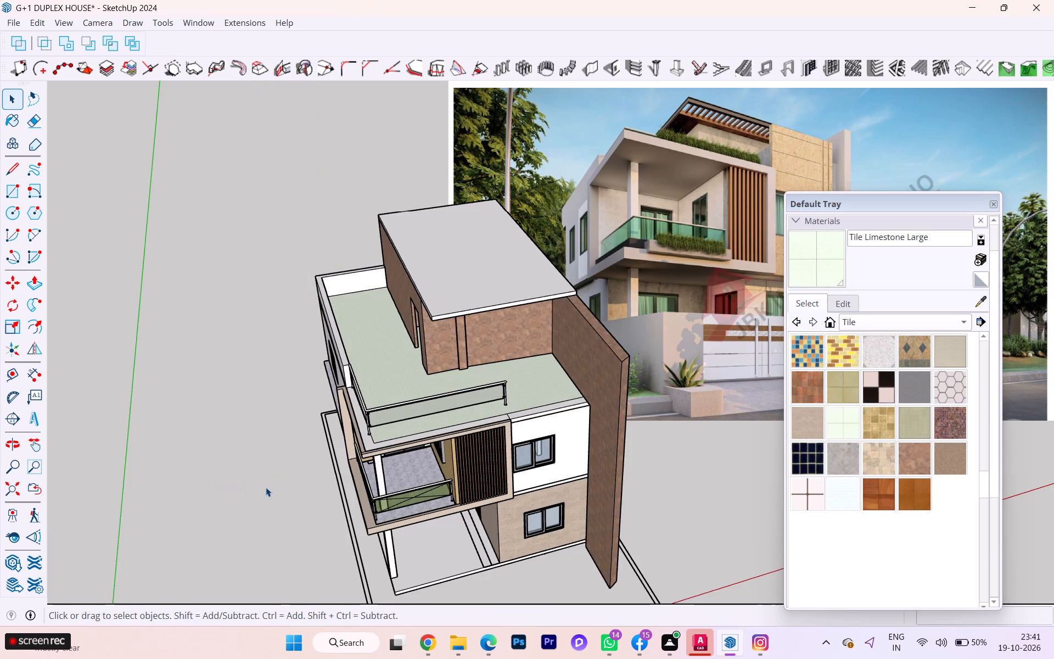
Sample the terrace floor tile and paint the L-shaped slab strip outside the terrace railing with the same Tile Limestone Large.
scroll(348, 479, "up", 5)
scroll(378, 460, "down", 1)
scroll(378, 460, "up", 3)
scroll(440, 431, "down", 1)
scroll(440, 430, "up", 11)
scroll(390, 459, "down", 1)
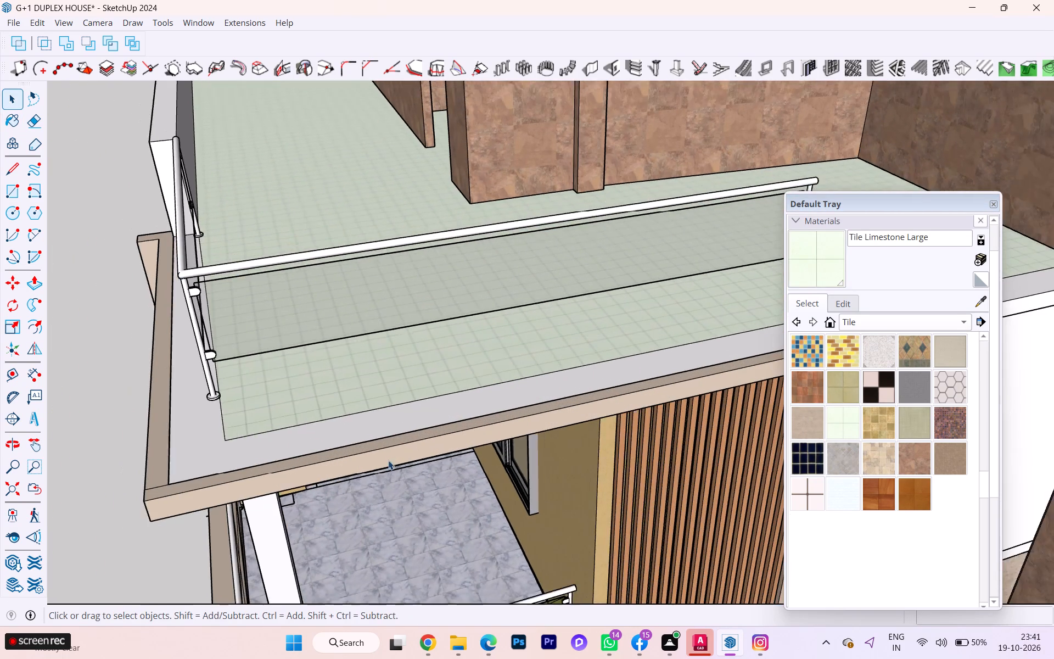
middle_click_drag(387, 461, 523, 517)
left_click(499, 554)
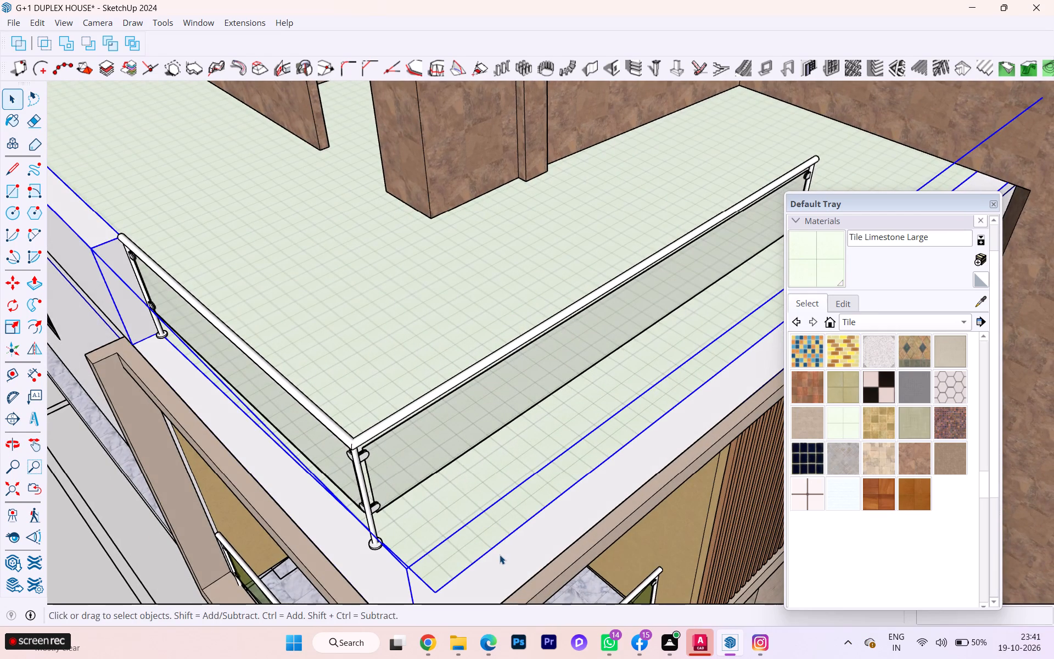
double_click(501, 562)
left_click(501, 572)
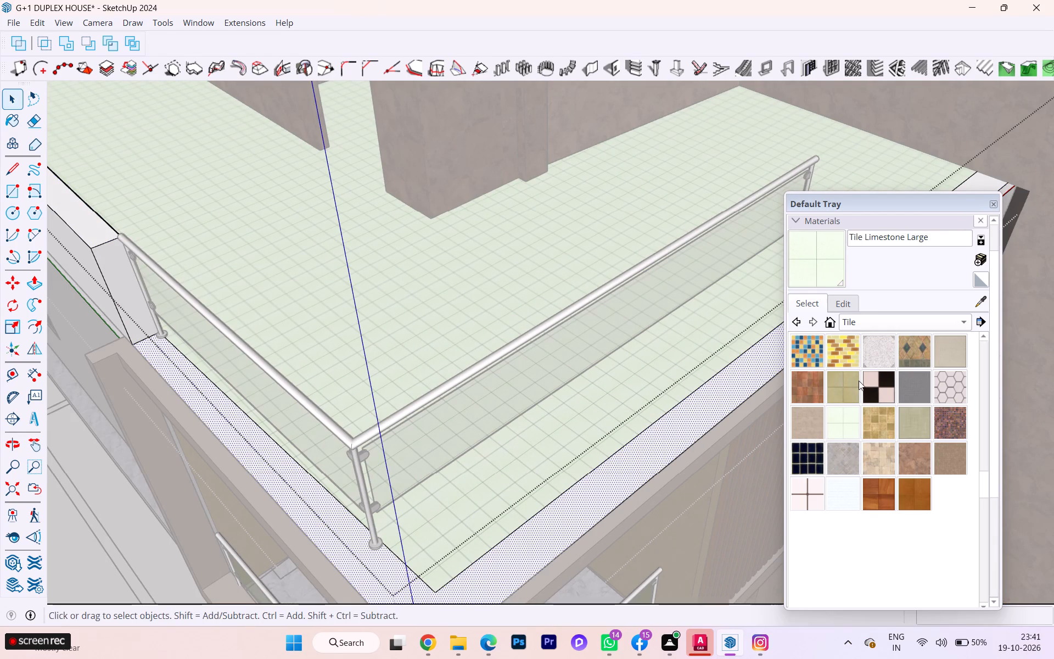
left_click(978, 301)
left_click(633, 403)
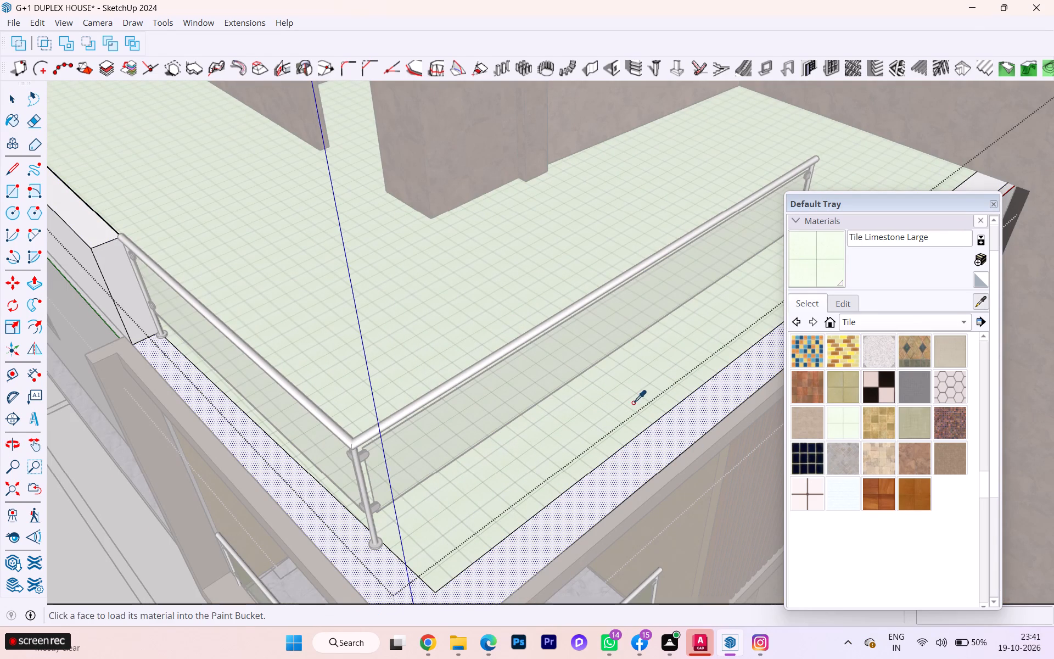
left_click(632, 457)
key("space")
scroll(246, 493, "down", 5)
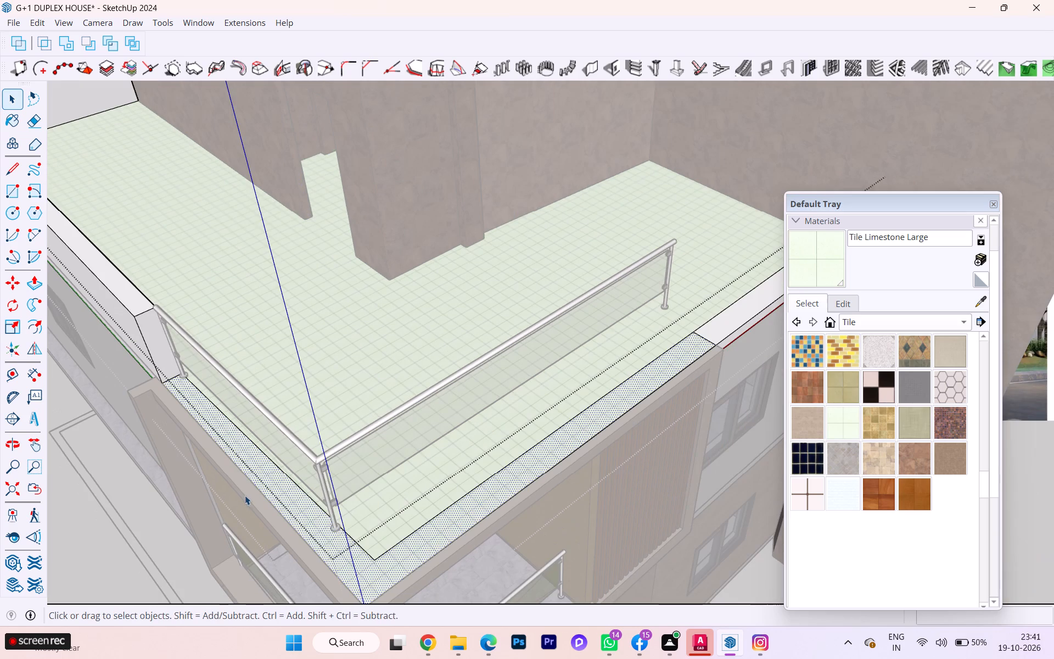
left_click(142, 517)
Examine the tiled terrace floor, balcony and front elevation from the corner and front of the house.
scroll(235, 503, "down", 2)
middle_click_drag(245, 506, 229, 387)
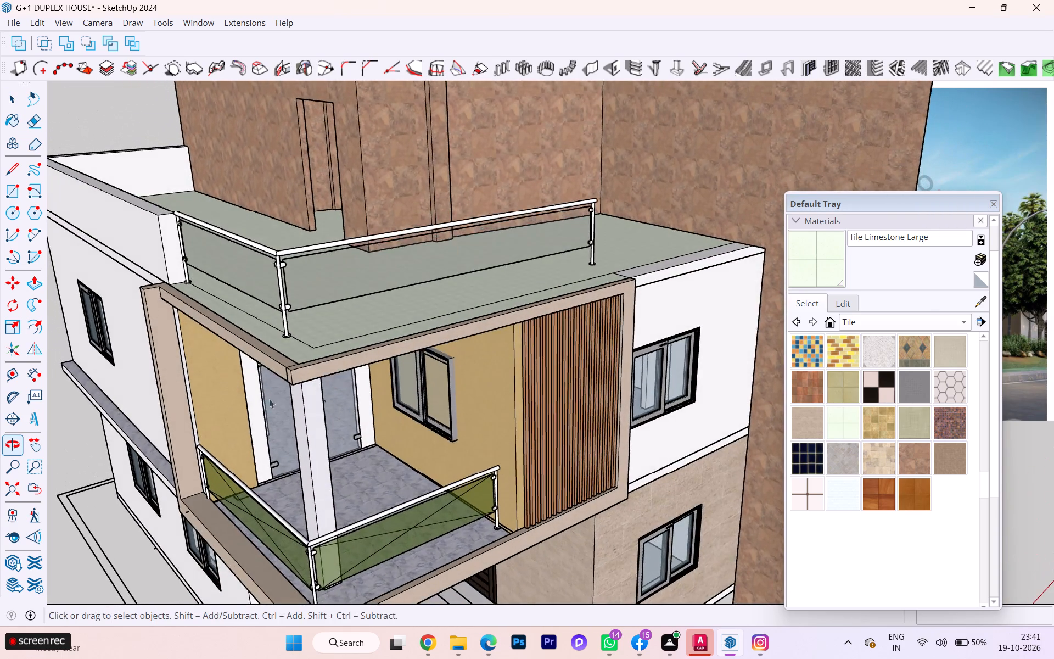
scroll(399, 434, "down", 11)
scroll(434, 479, "down", 1)
middle_click_drag(434, 482, 358, 421)
scroll(352, 435, "down", 1)
scroll(344, 418, "up", 4)
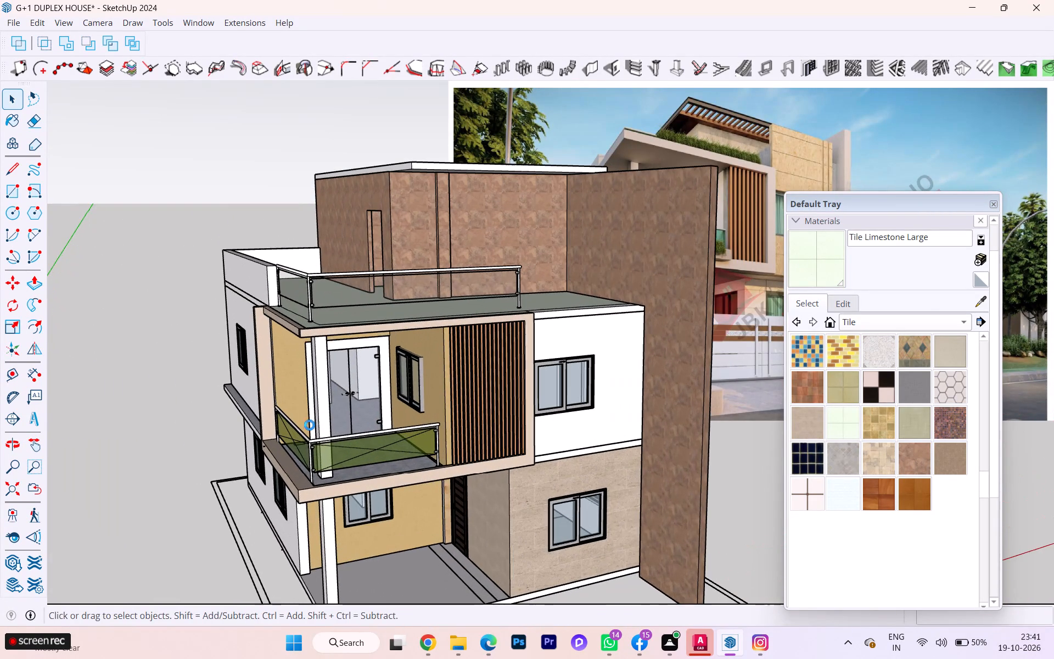
middle_click_drag(491, 404, 402, 414)
scroll(419, 419, "down", 1)
scroll(421, 420, "up", 1)
scroll(425, 422, "down", 1)
key("space")
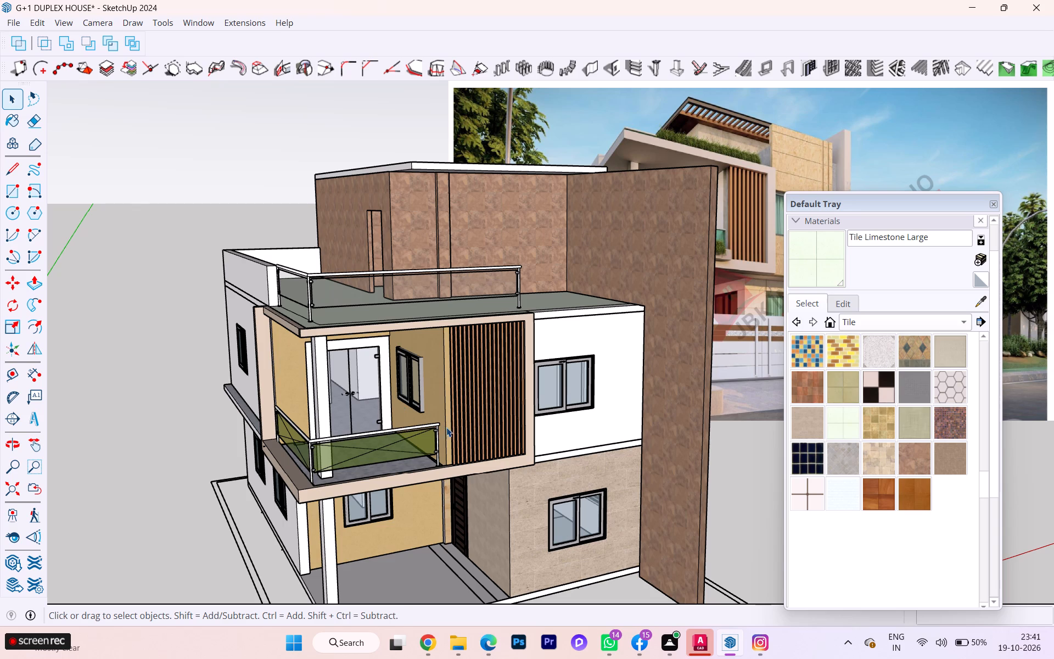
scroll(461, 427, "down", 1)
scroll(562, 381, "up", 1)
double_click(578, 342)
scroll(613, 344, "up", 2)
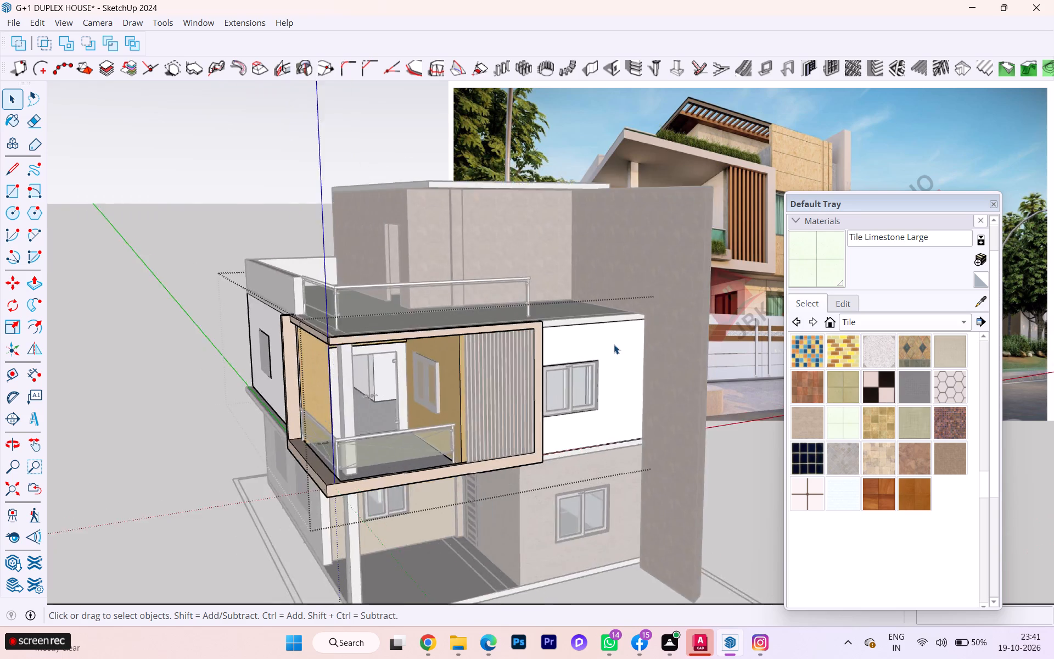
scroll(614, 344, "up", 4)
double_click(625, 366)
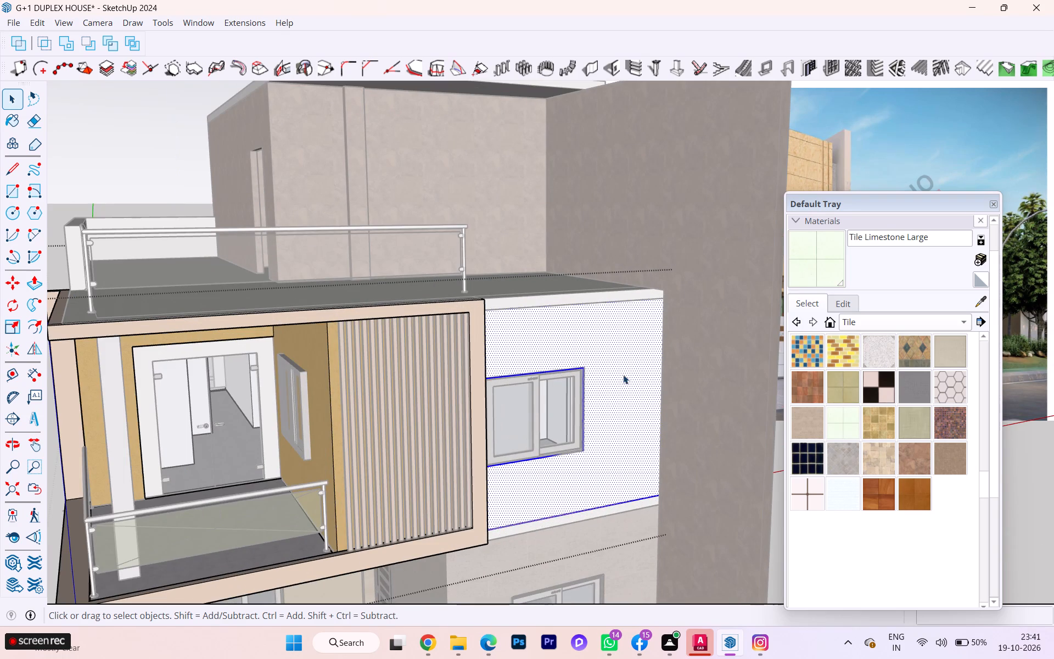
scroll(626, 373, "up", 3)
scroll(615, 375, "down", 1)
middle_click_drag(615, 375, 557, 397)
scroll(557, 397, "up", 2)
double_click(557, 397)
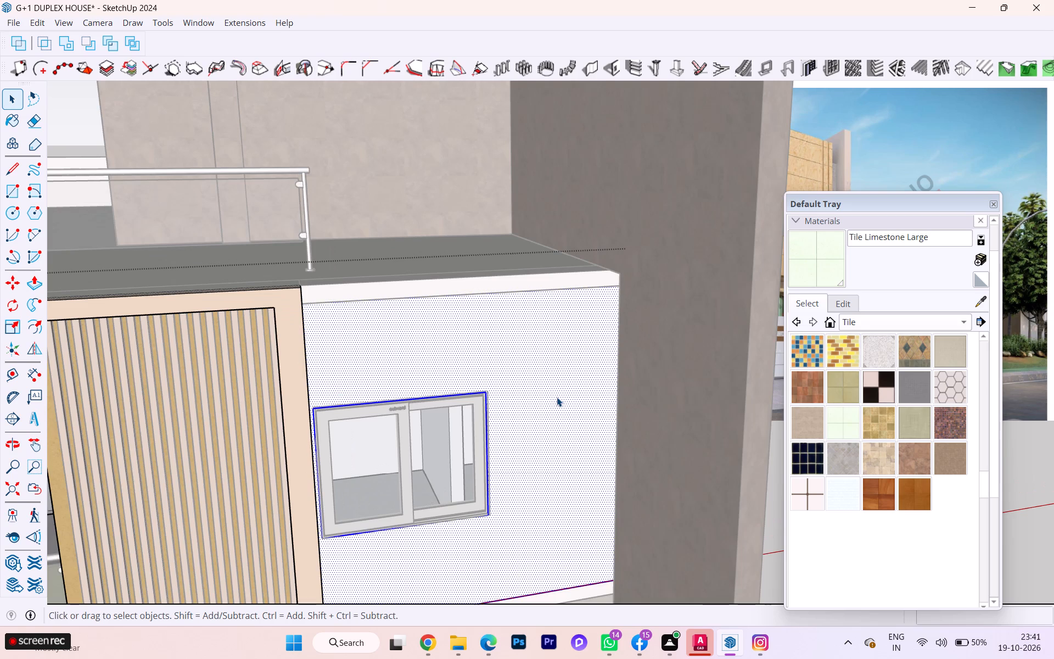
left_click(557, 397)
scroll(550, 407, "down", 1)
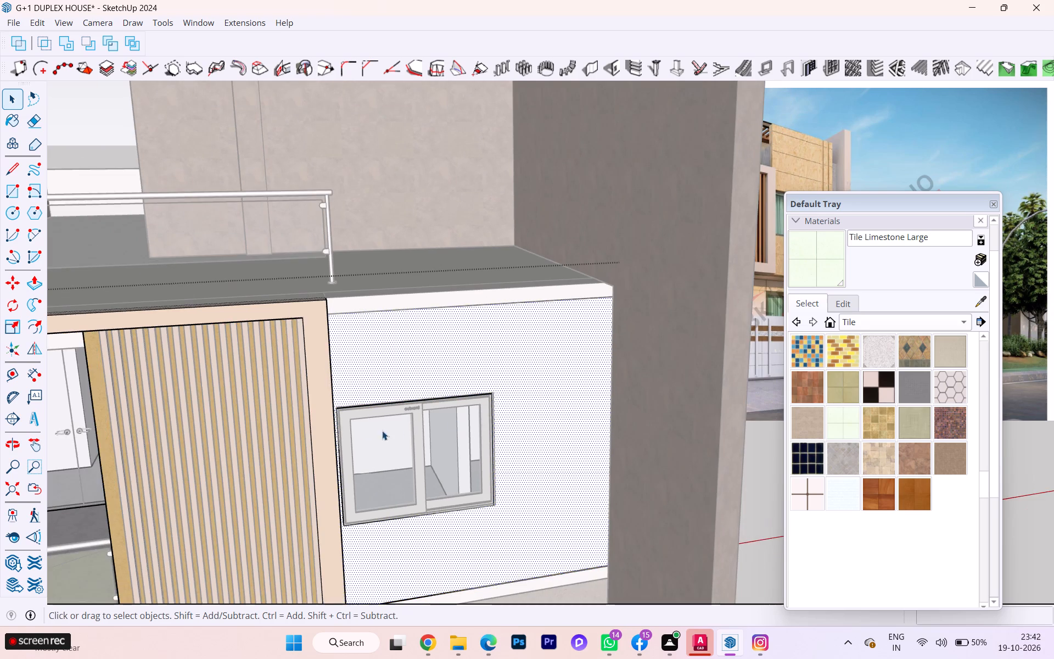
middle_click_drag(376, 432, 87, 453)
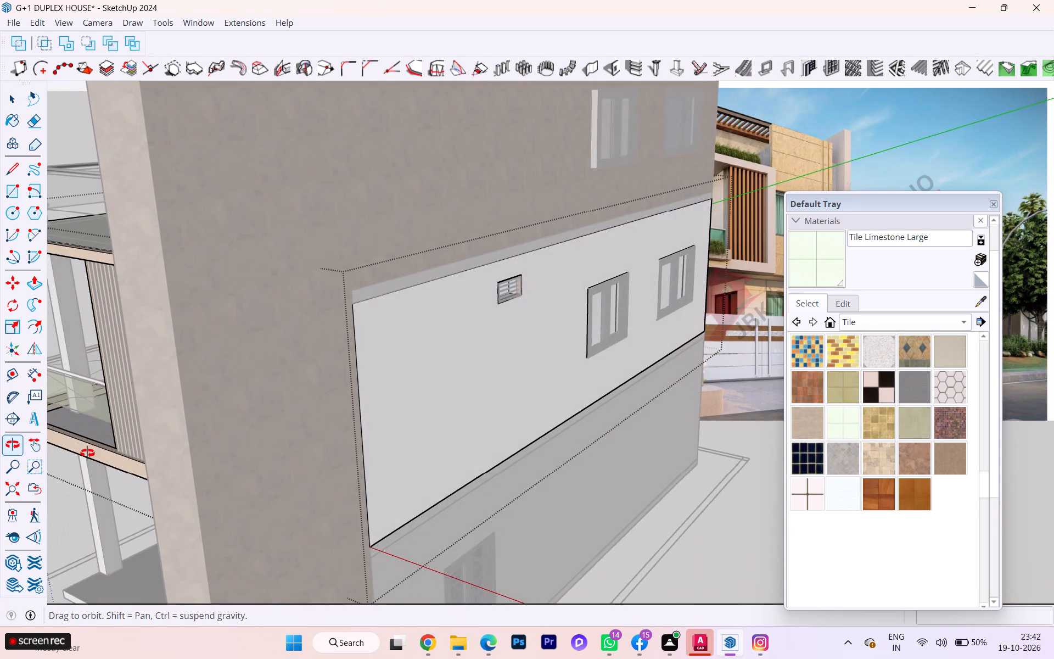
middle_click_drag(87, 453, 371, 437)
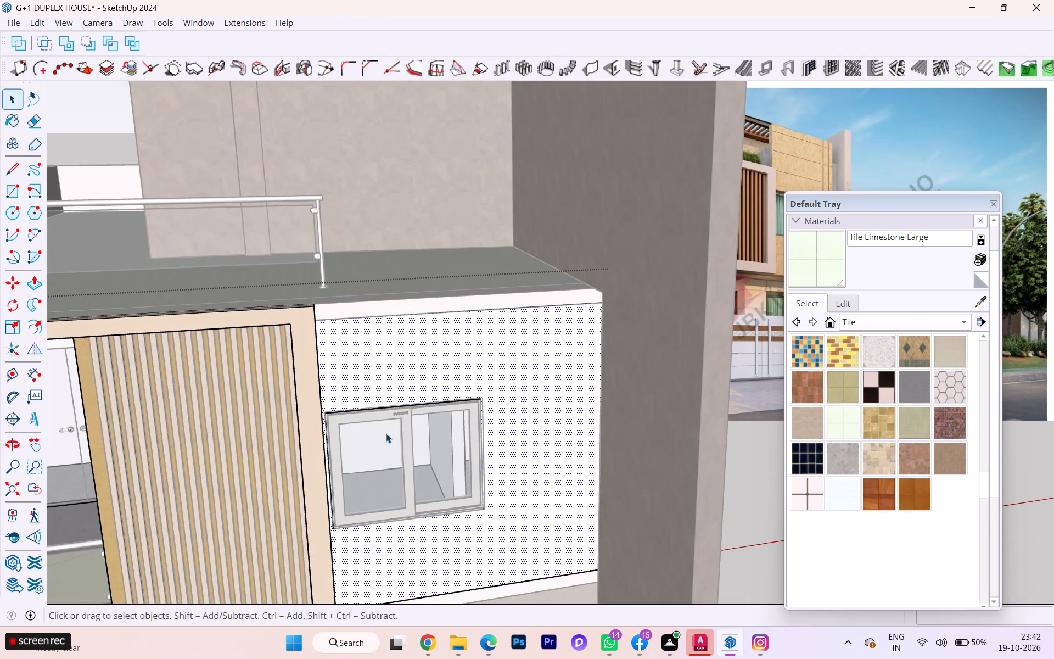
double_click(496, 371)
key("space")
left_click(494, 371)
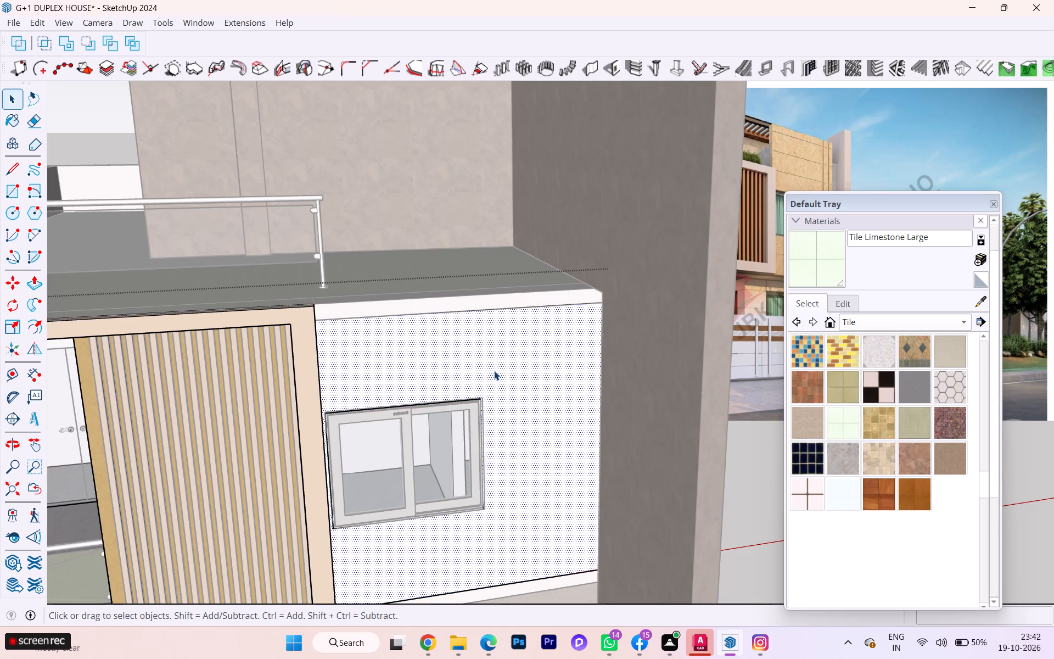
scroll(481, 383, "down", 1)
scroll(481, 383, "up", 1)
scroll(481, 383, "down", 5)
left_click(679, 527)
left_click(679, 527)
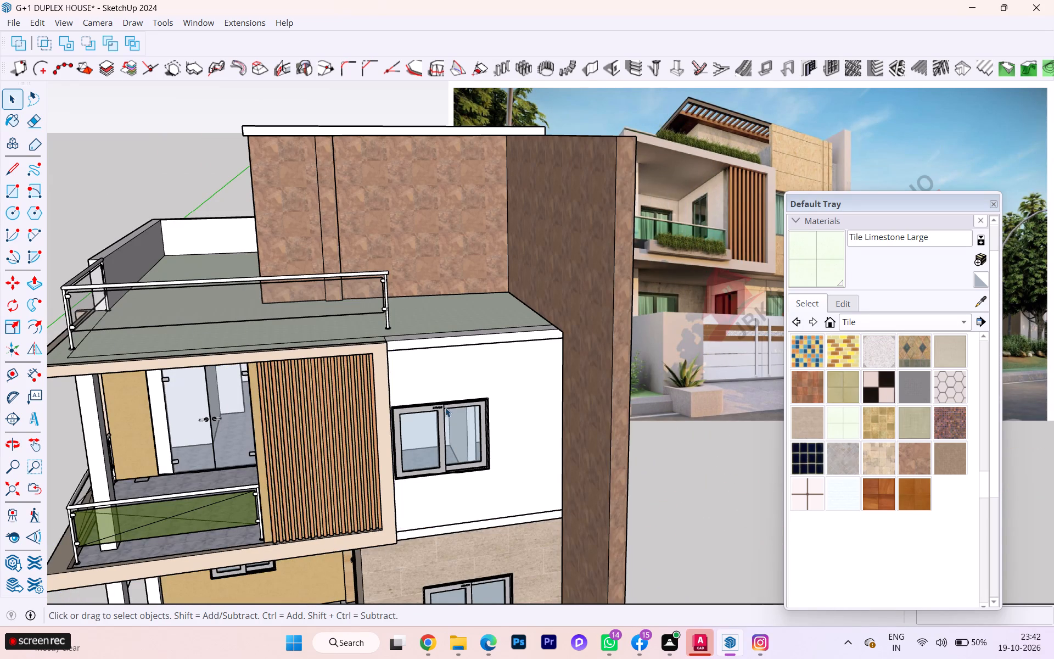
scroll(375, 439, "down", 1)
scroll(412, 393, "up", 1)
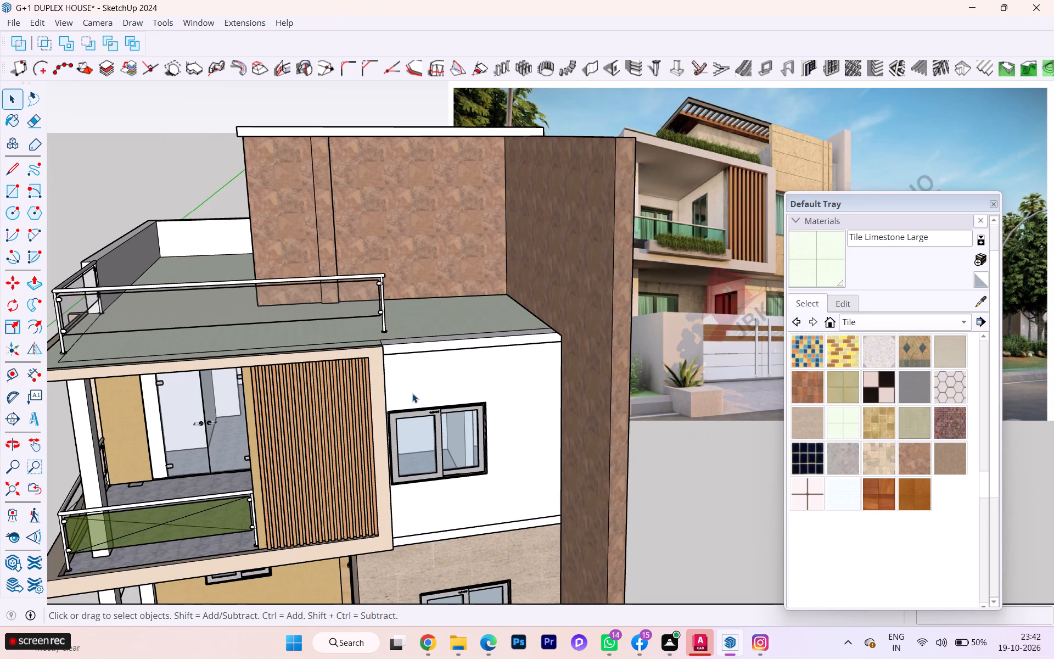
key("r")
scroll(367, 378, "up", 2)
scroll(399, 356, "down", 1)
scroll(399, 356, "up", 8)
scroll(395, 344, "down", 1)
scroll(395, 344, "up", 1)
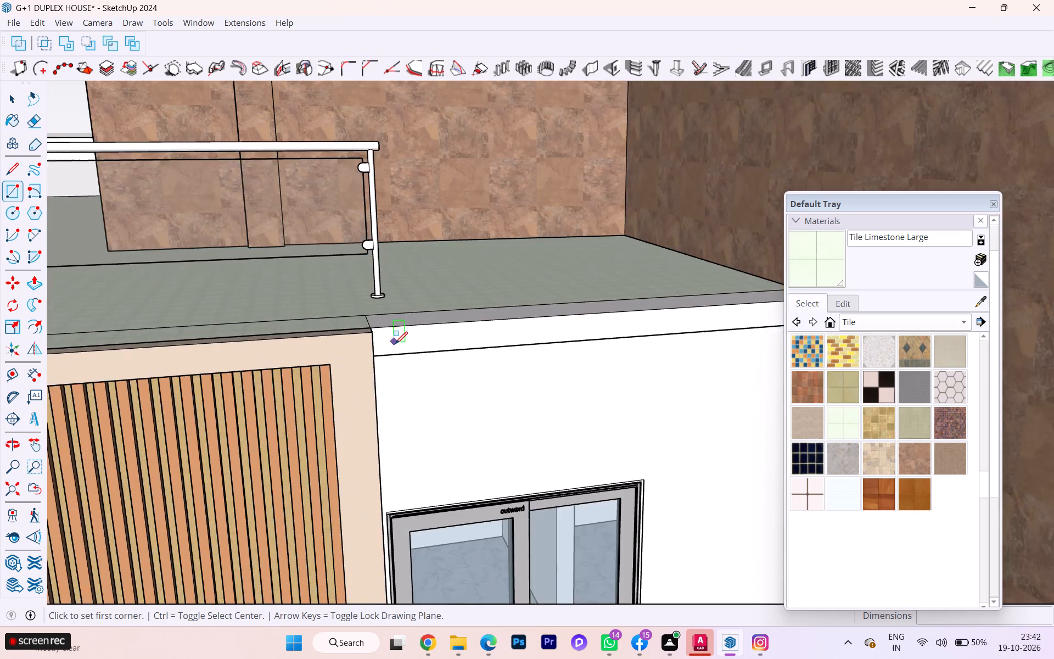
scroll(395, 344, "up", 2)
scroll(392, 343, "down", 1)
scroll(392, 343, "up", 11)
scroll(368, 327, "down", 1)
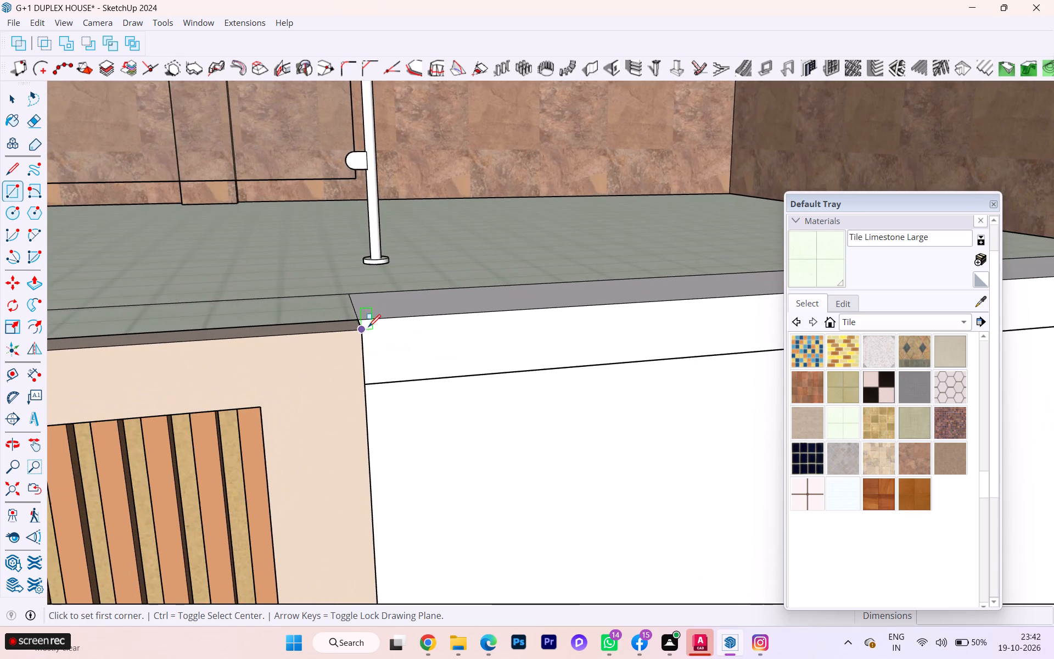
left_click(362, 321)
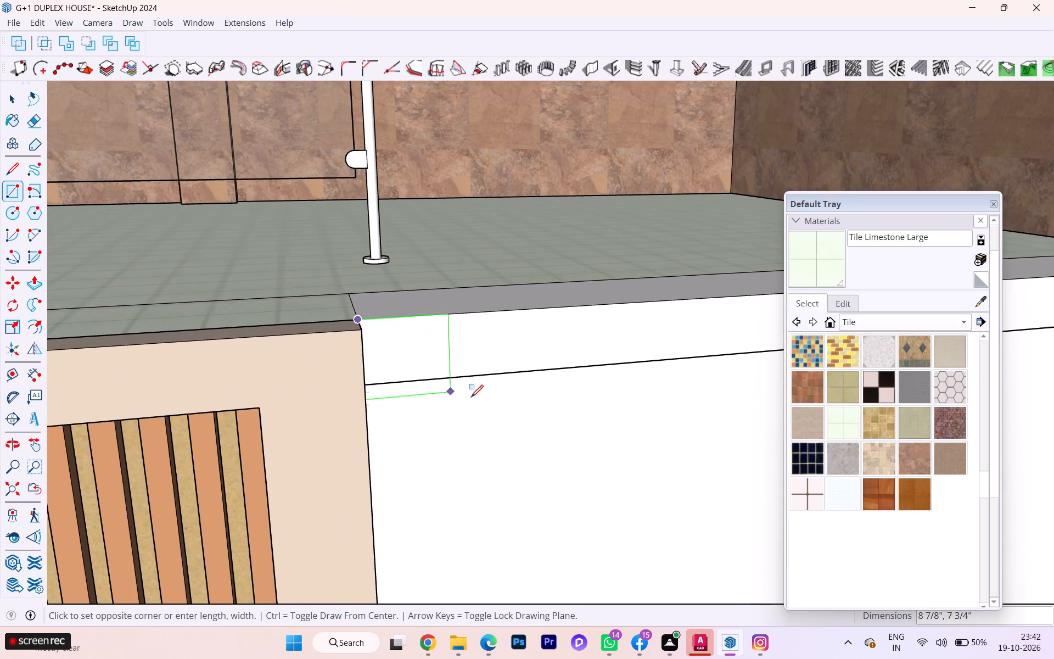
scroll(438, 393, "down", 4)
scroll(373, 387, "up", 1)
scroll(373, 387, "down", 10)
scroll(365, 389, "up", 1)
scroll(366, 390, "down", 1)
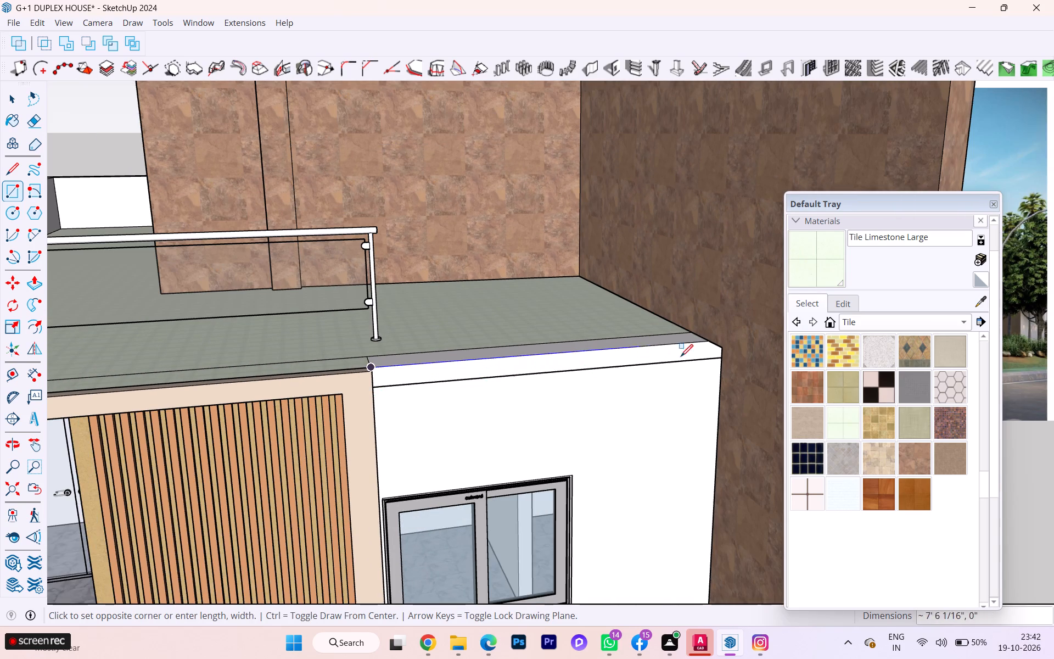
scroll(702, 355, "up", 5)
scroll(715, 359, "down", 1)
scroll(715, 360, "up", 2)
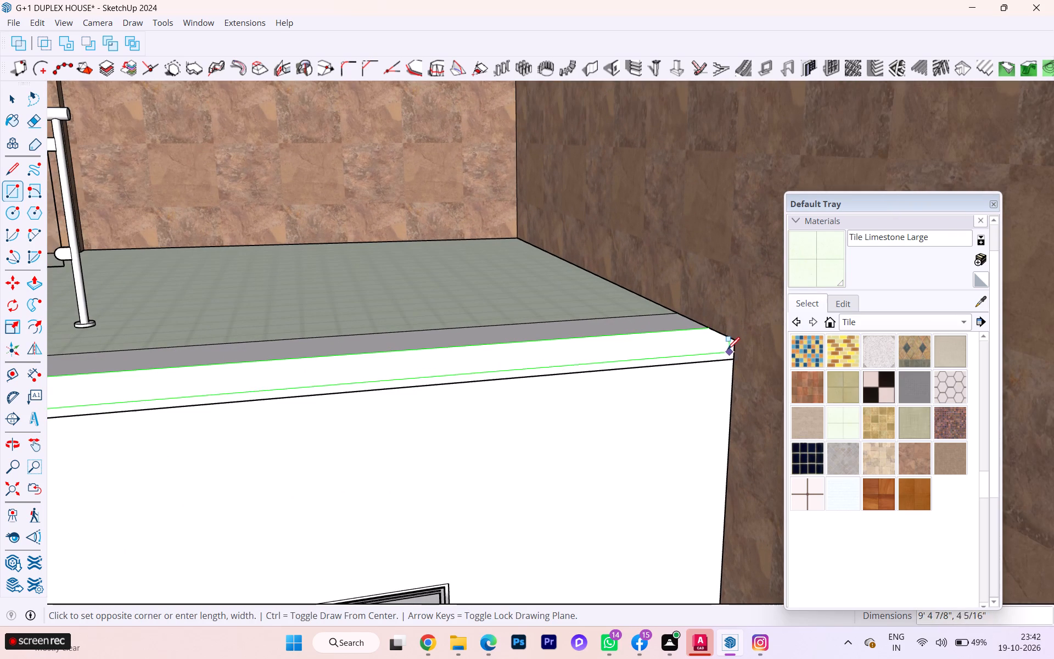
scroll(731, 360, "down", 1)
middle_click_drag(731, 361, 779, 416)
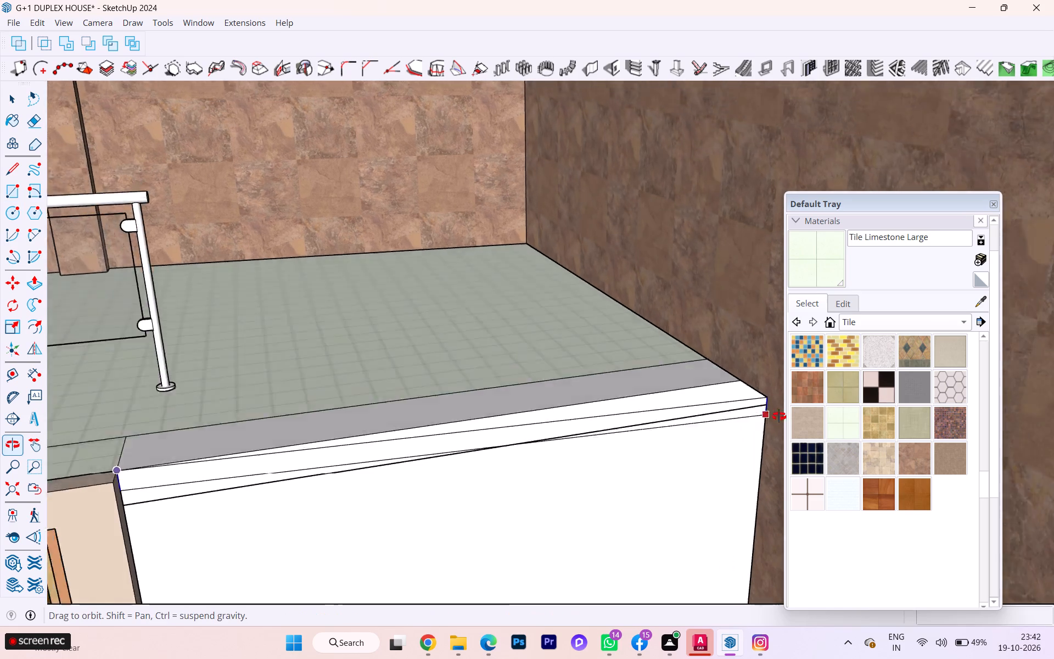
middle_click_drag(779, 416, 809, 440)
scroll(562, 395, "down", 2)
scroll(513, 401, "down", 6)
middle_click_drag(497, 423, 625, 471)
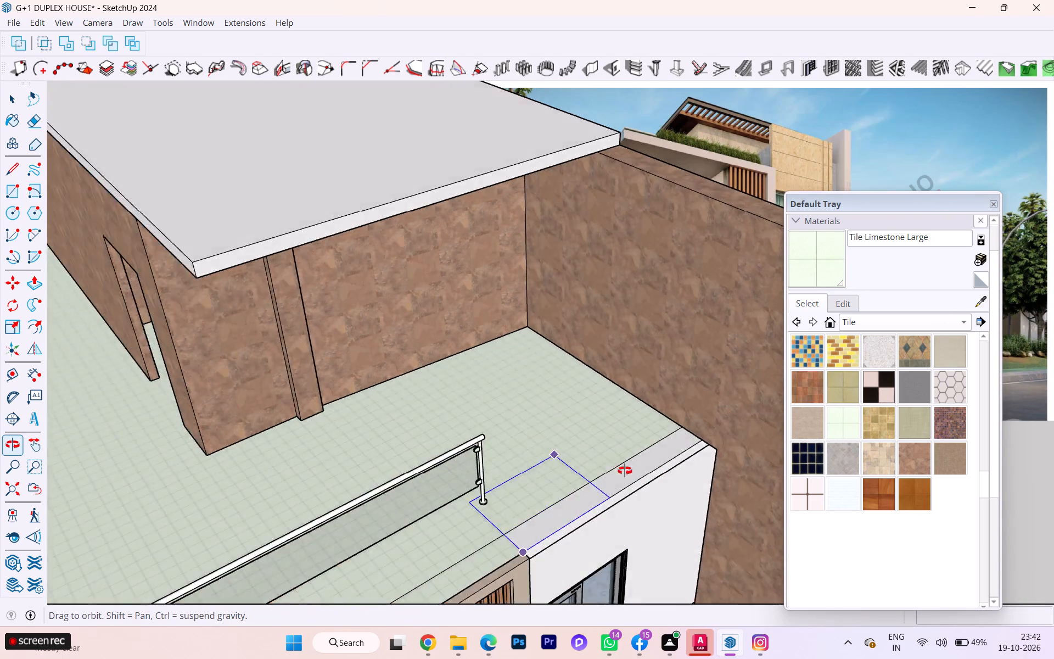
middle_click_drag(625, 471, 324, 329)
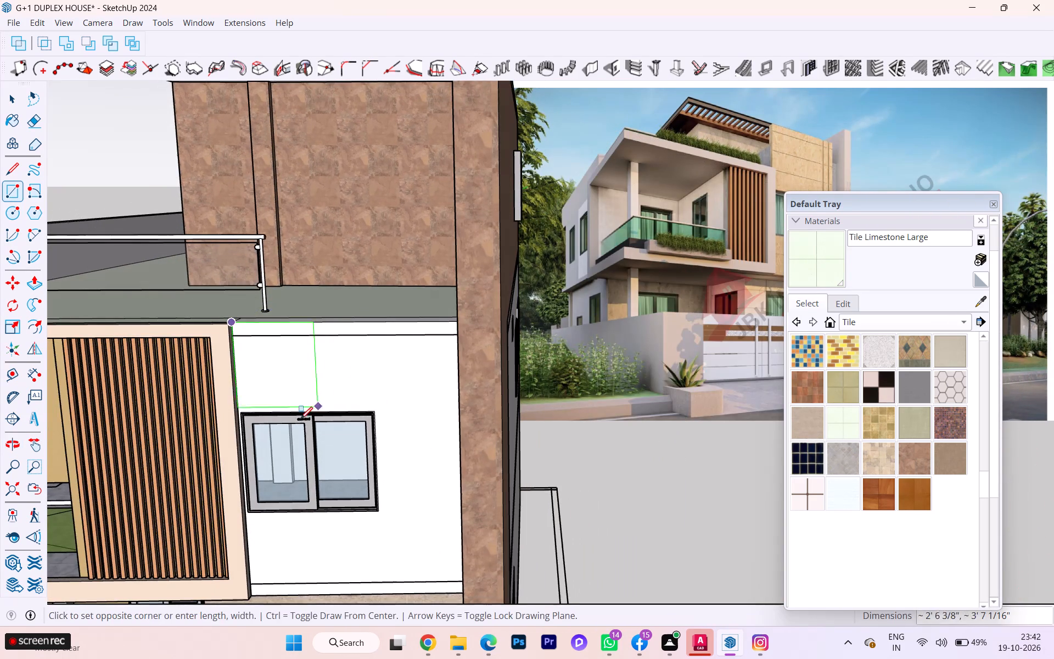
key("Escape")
Draw a thin rectangle about 9' long and 4" high along the base of the white first-floor front wall.
scroll(294, 424, "down", 1)
scroll(295, 531, "up", 2)
scroll(250, 596, "up", 5)
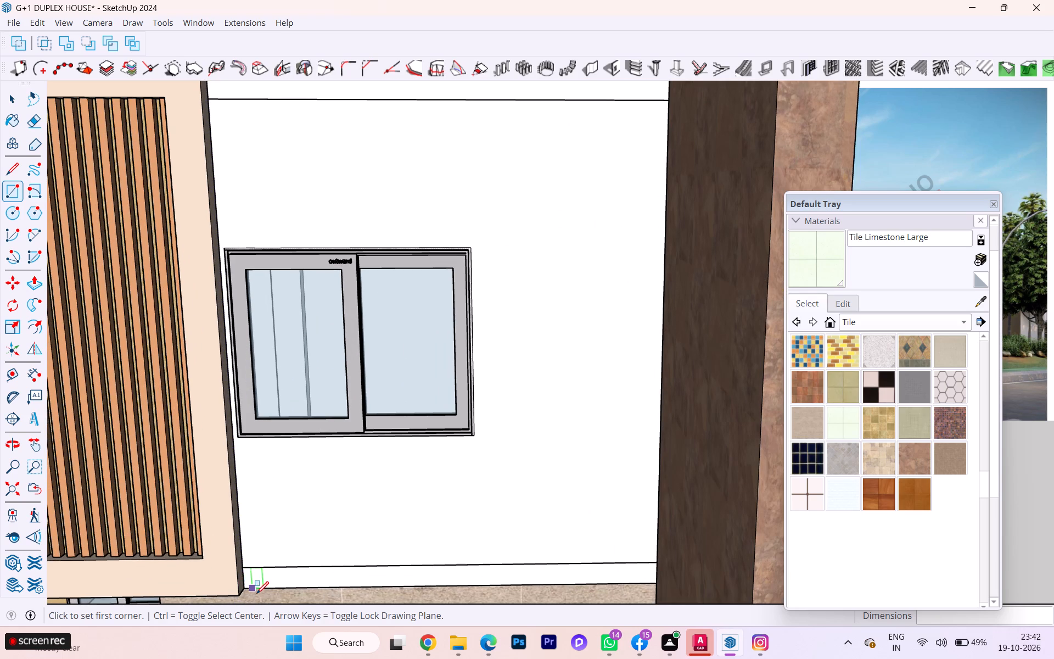
key("space")
key("r")
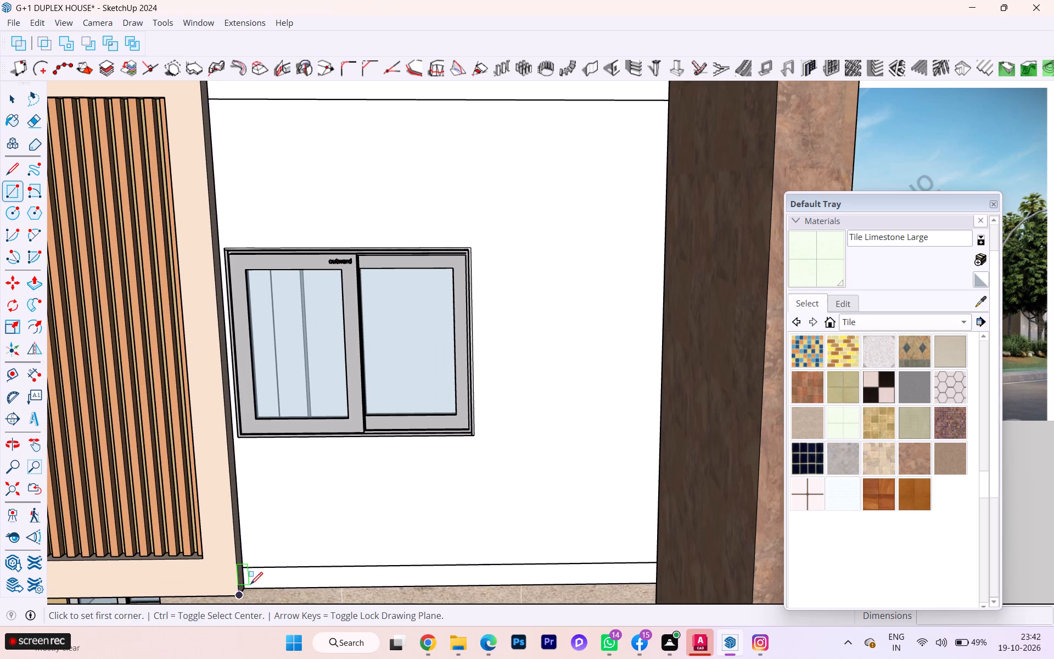
left_click(248, 590)
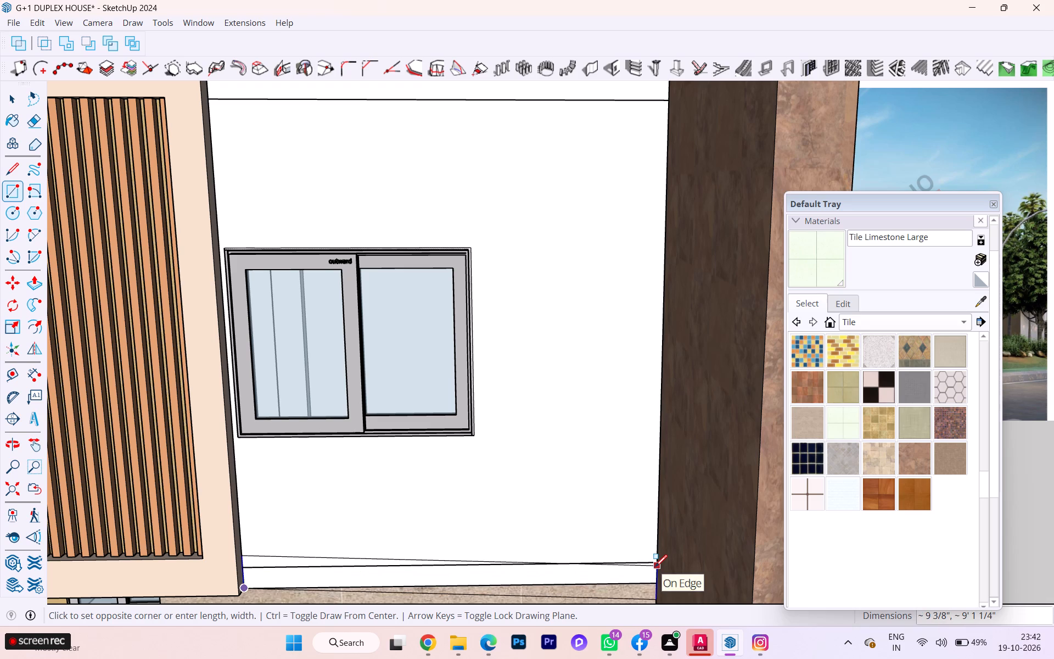
key("Left")
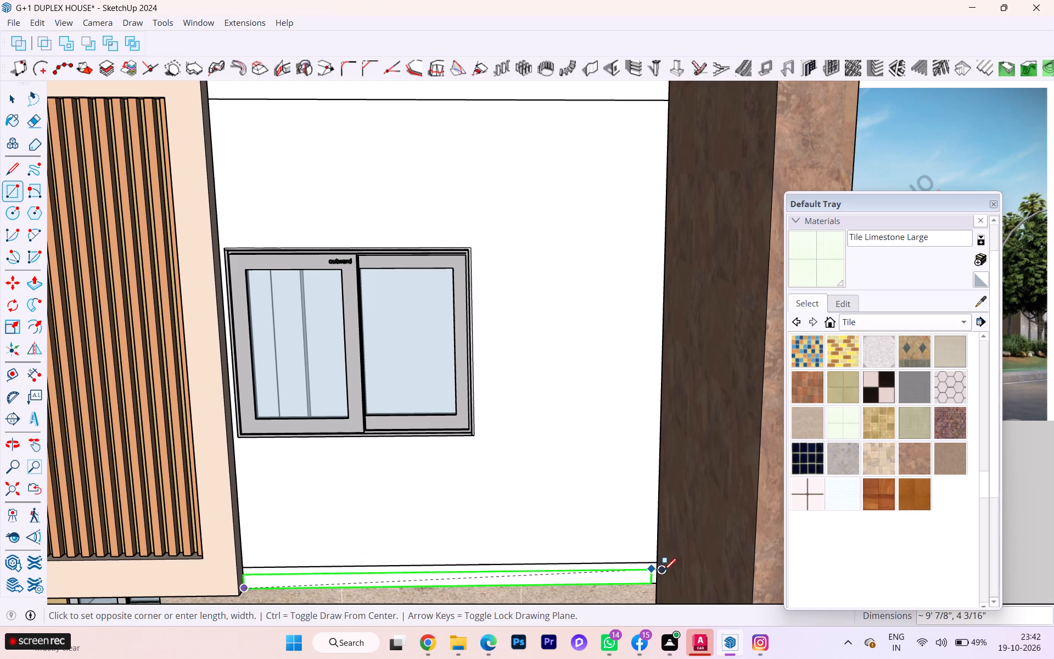
left_click(666, 565)
scroll(651, 556, "down", 1)
middle_click_drag(646, 553, 643, 552)
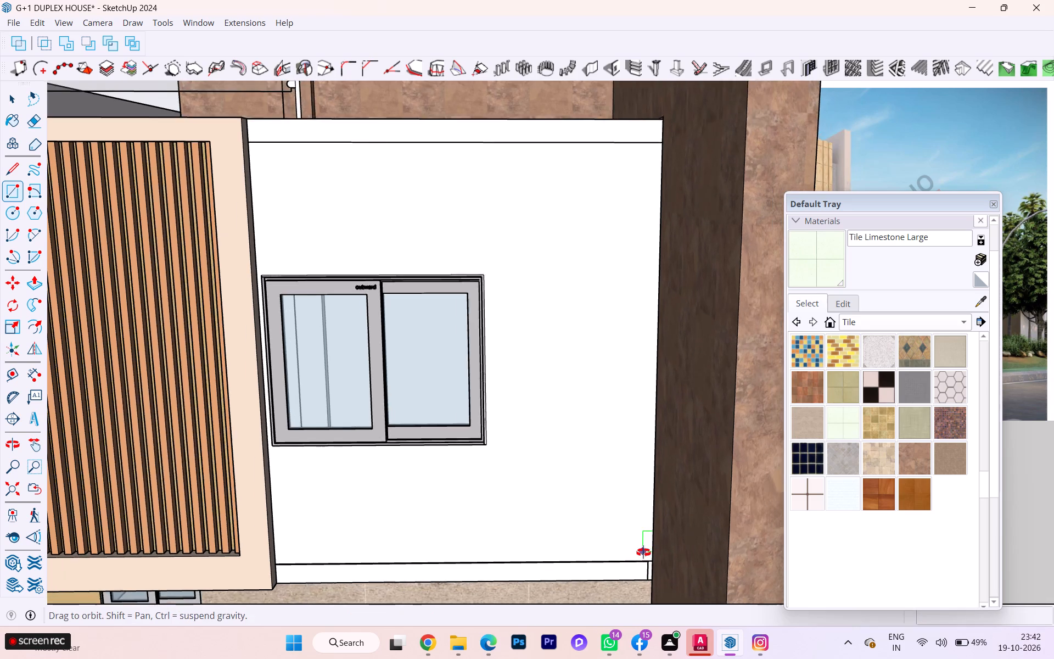
middle_click_drag(643, 552, 604, 545)
Make the thin base rectangle, with its edges, into a component.
key("space")
left_click(496, 568)
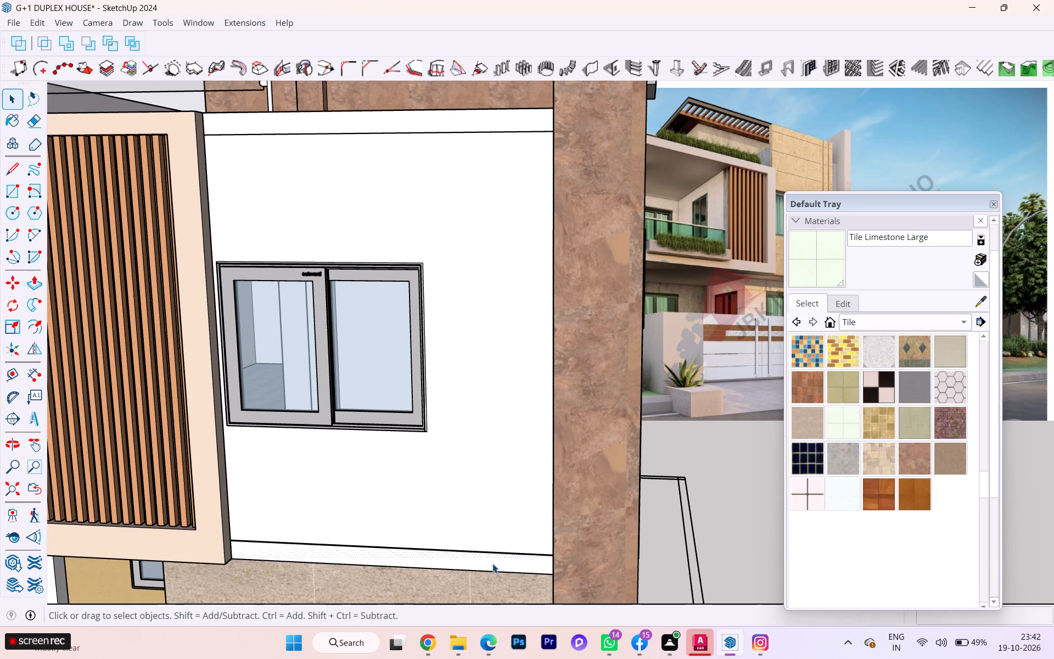
double_click(492, 563)
right_click(492, 563)
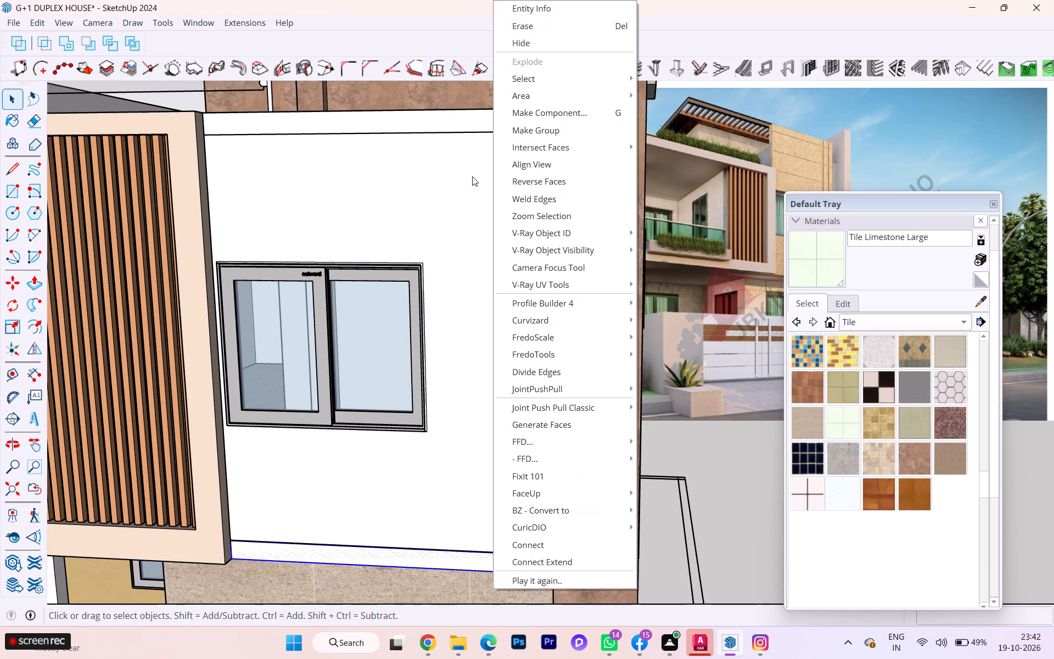
left_click(525, 115)
left_click(533, 483)
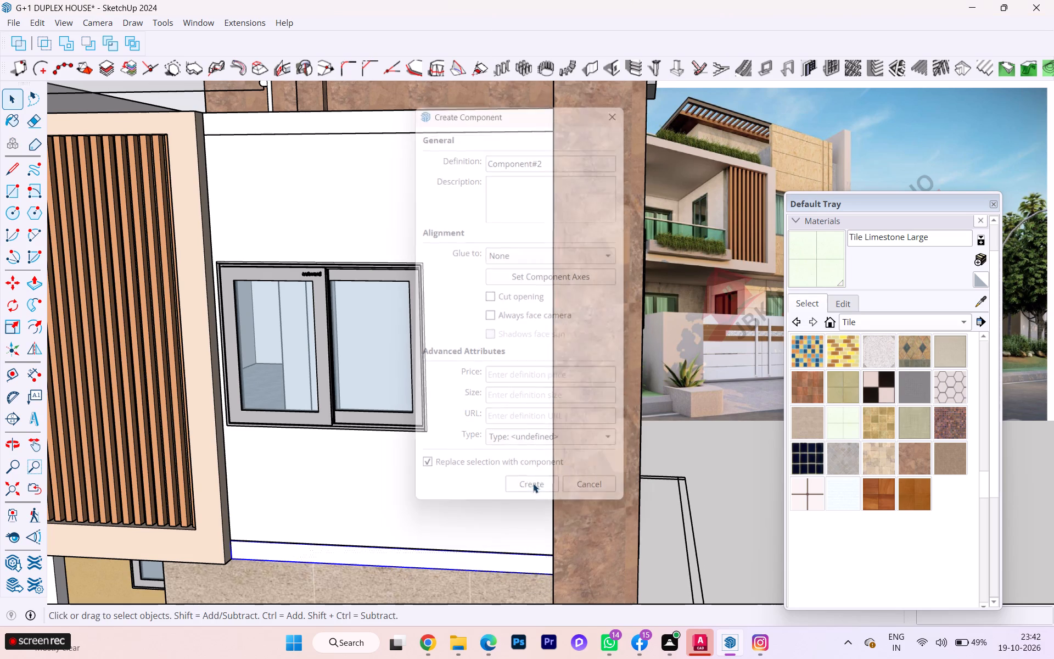
Open the strip component and push/pull its face outward slightly past the side of the slatted panel's frame.
double_click(471, 557)
left_click(470, 558)
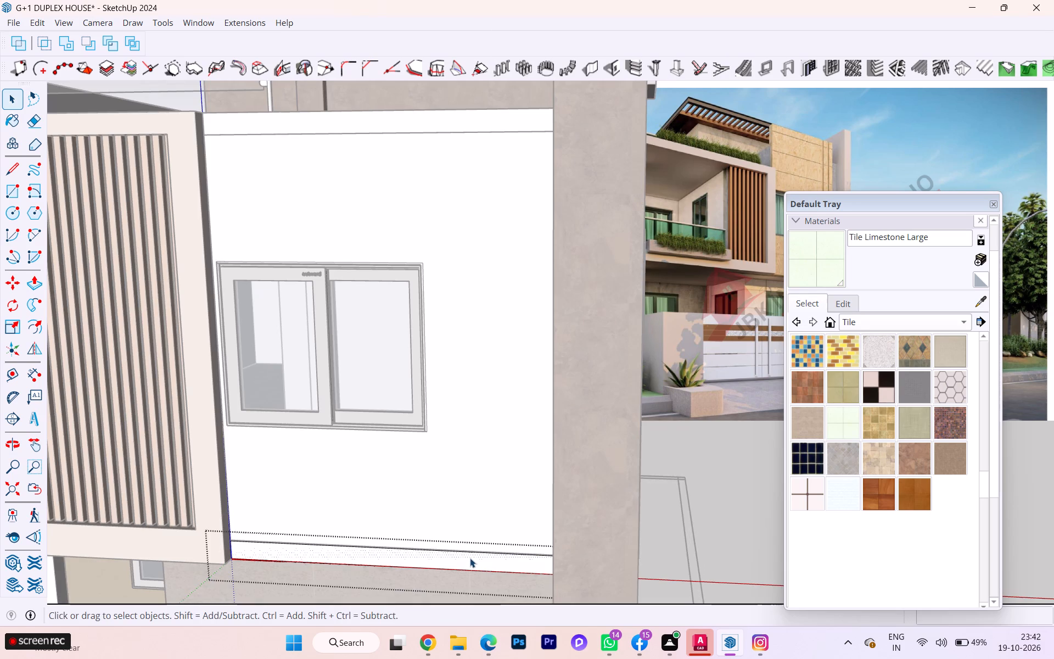
key("p")
left_click(469, 557)
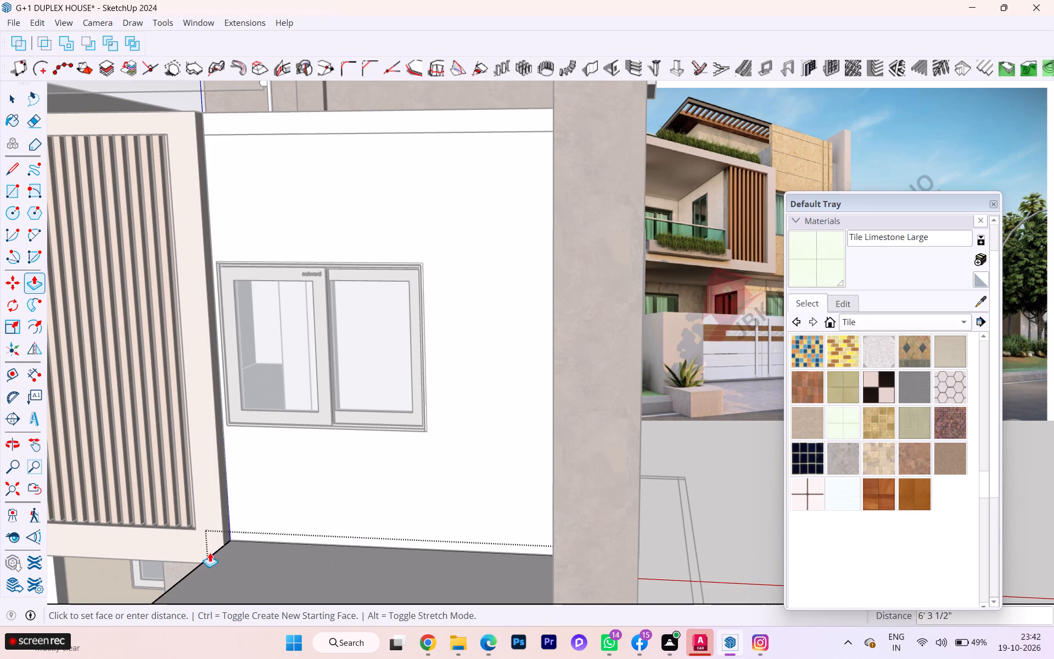
left_click(190, 559)
key("space")
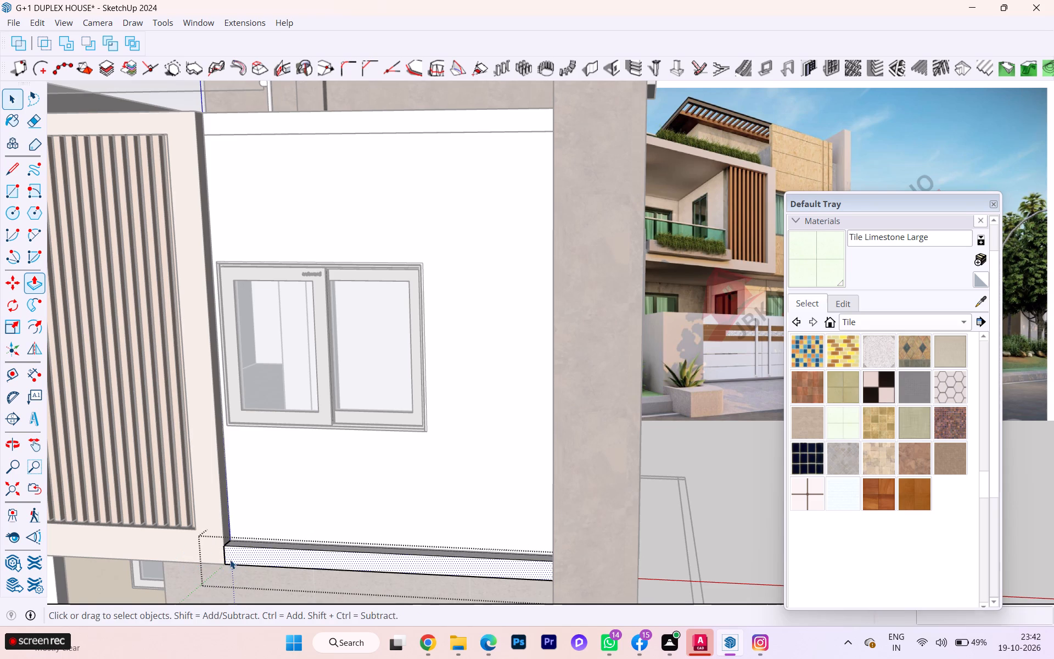
Paint the whole strip with Stone Brushed Khaki from the Stone collection and leave the component.
triple_click(263, 557)
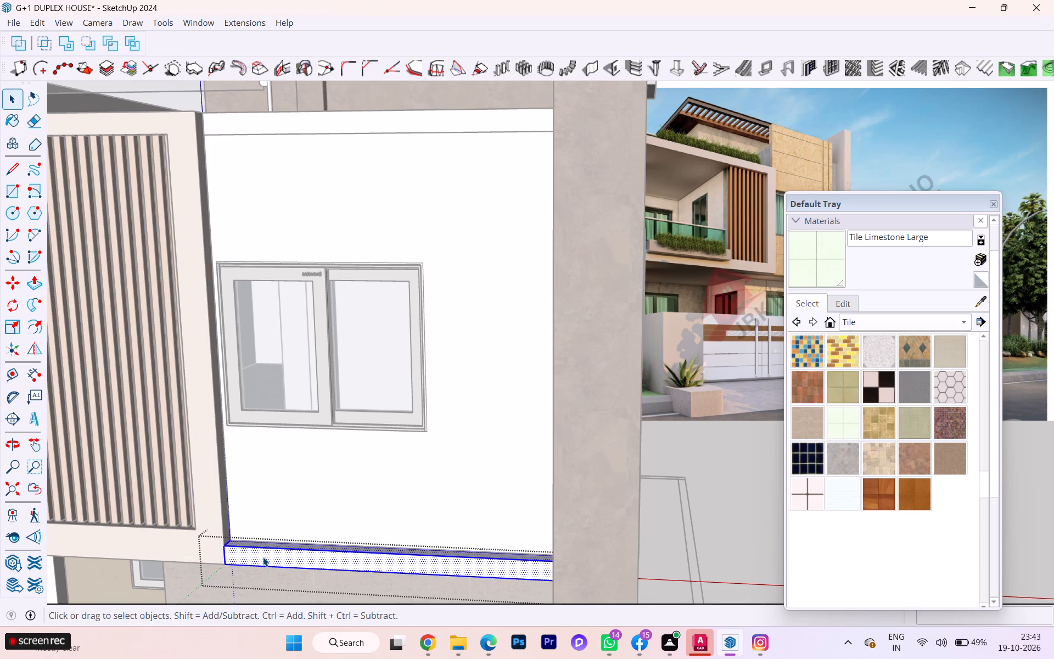
scroll(301, 516, "down", 3)
scroll(376, 486, "down", 2)
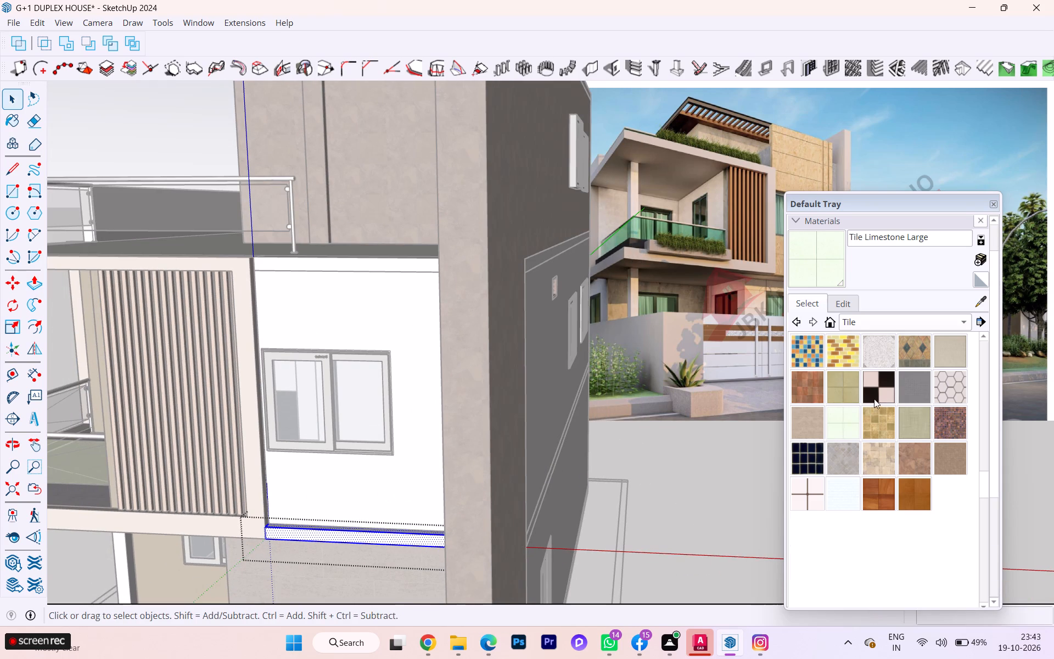
scroll(874, 399, "up", 8)
scroll(874, 393, "down", 3)
scroll(874, 393, "up", 8)
left_click(871, 317)
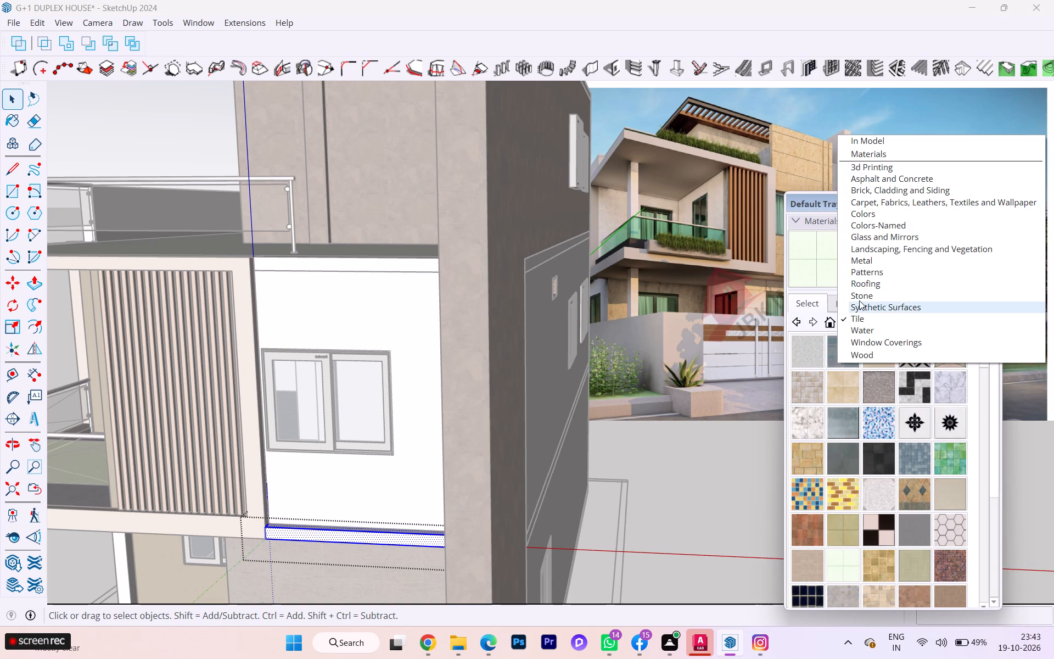
left_click(859, 300)
left_click(810, 390)
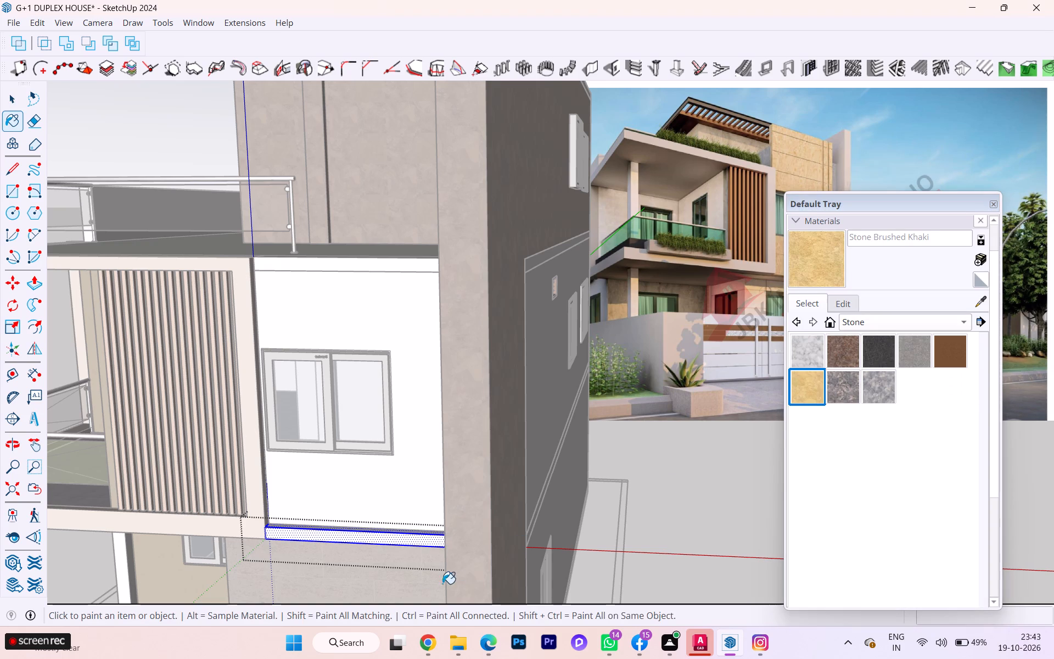
left_click(380, 545)
key("space")
left_click(639, 532)
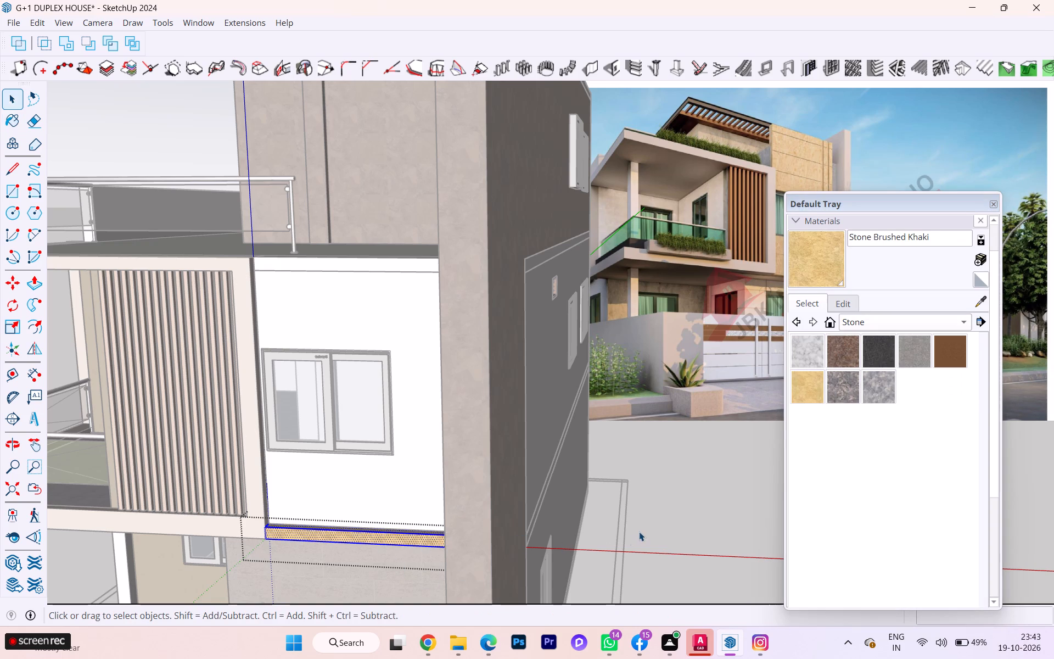
Reopen the khaki strip and push/pull its end face across the small gap to meet the tall projecting side wall.
scroll(369, 561, "up", 2)
scroll(369, 561, "down", 1)
scroll(369, 560, "up", 4)
left_click(390, 529)
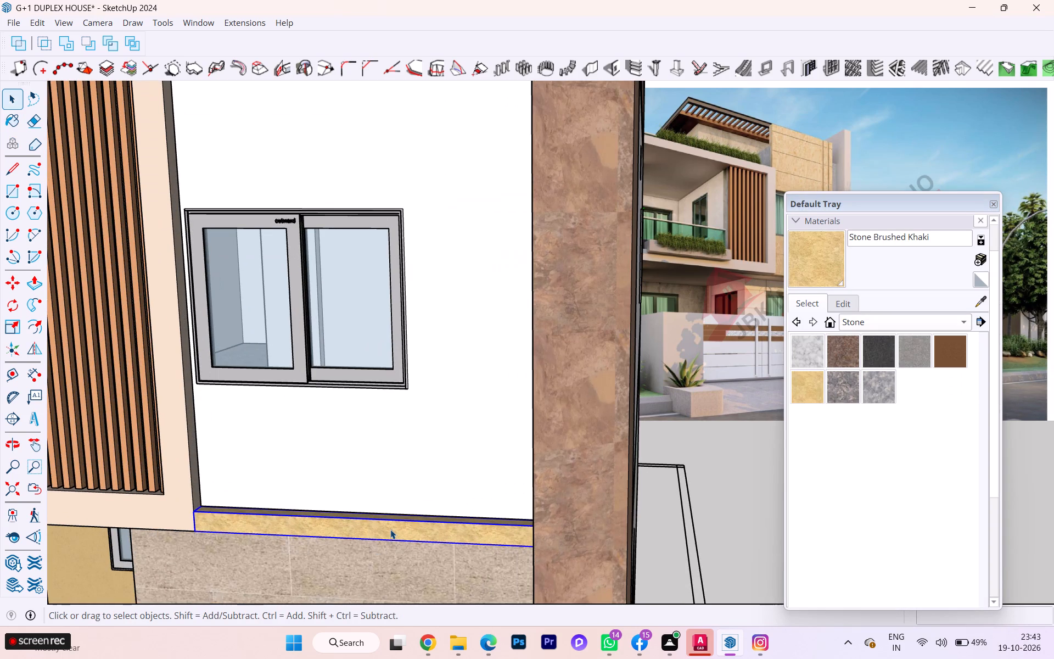
middle_click_drag(459, 526, 498, 525)
scroll(518, 520, "up", 3)
scroll(518, 519, "down", 1)
middle_click_drag(518, 519, 545, 596)
scroll(650, 559, "up", 5)
scroll(722, 543, "down", 1)
middle_click_drag(722, 544, 659, 518)
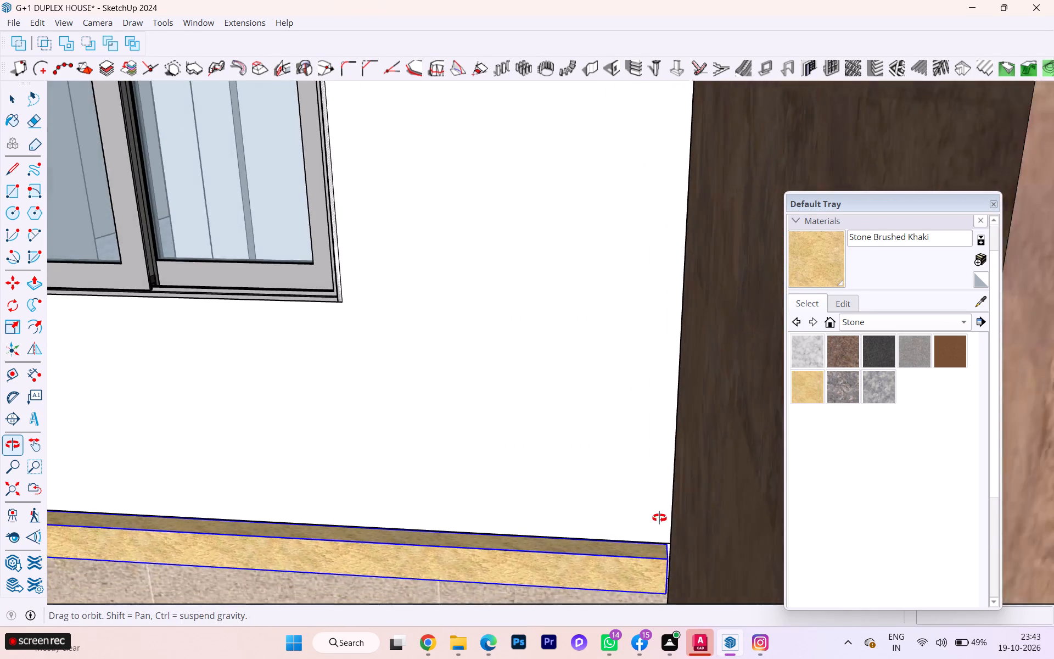
middle_click_drag(659, 518, 658, 512)
scroll(678, 554, "up", 14)
scroll(670, 575, "down", 1)
scroll(670, 575, "up", 4)
scroll(669, 575, "down", 1)
scroll(669, 575, "up", 3)
middle_click_drag(662, 575, 652, 552)
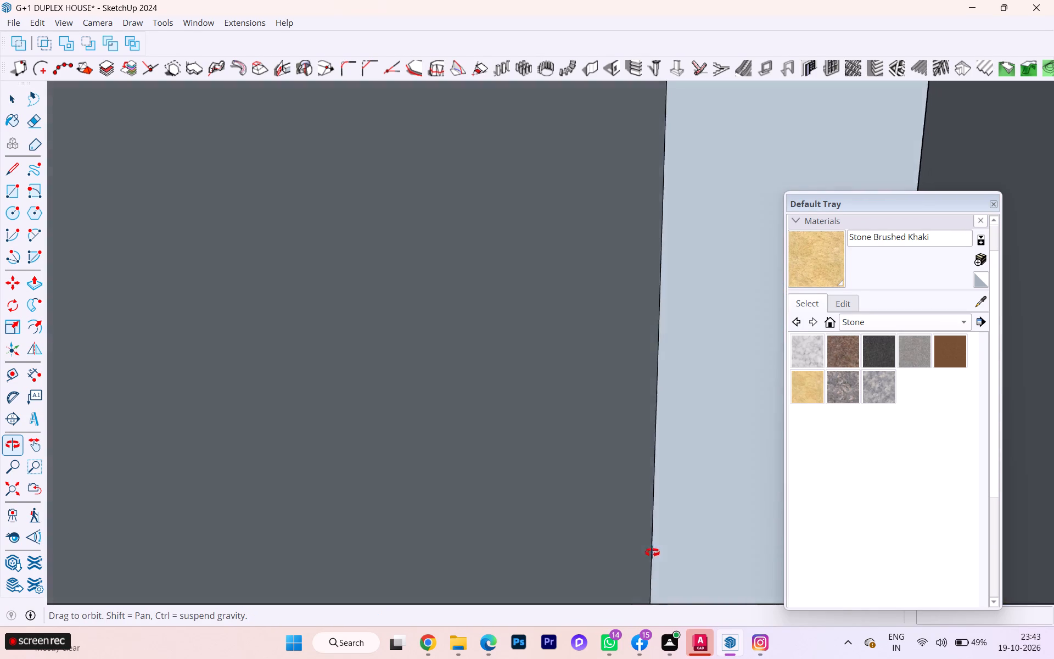
middle_click_drag(652, 552, 670, 547)
scroll(672, 553, "up", 19)
scroll(652, 558, "down", 1)
scroll(652, 557, "up", 3)
scroll(651, 557, "down", 5)
scroll(650, 557, "up", 4)
scroll(653, 546, "down", 1)
scroll(653, 546, "up", 1)
scroll(653, 546, "down", 1)
scroll(653, 546, "up", 1)
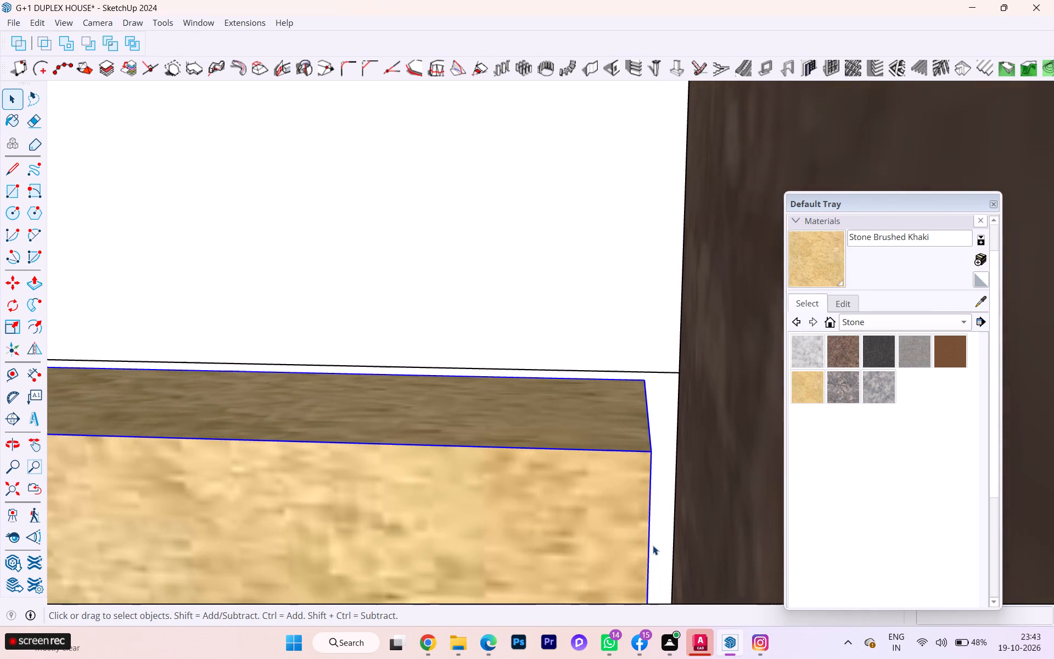
scroll(653, 545, "up", 8)
scroll(649, 538, "down", 2)
scroll(649, 538, "up", 3)
middle_click_drag(638, 535, 581, 555)
scroll(598, 544, "down", 1)
left_click(644, 522)
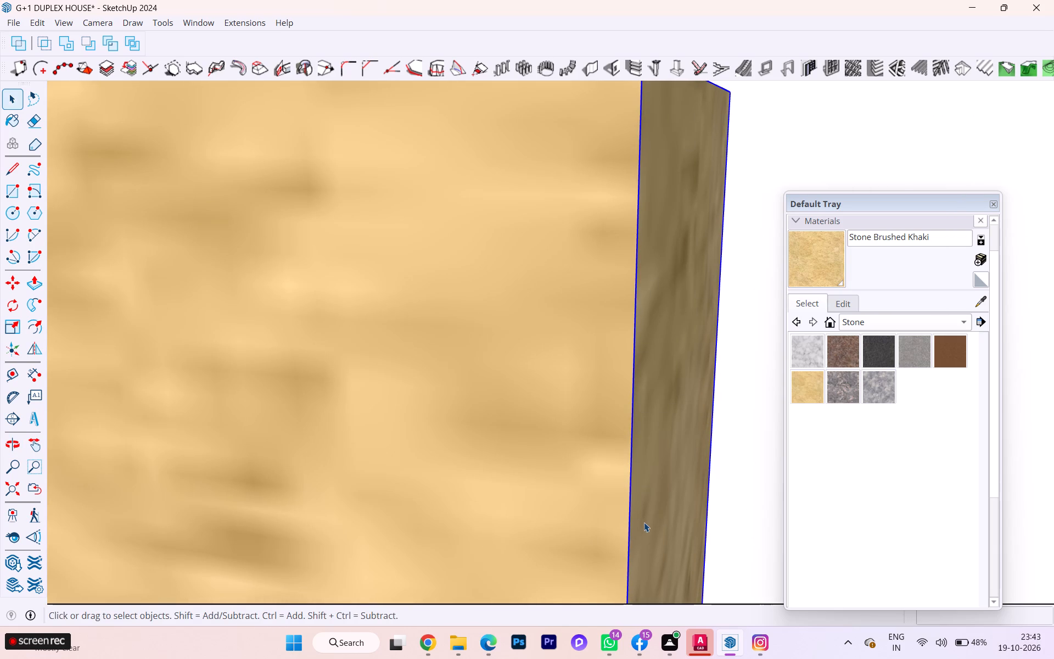
double_click(643, 520)
left_click(643, 513)
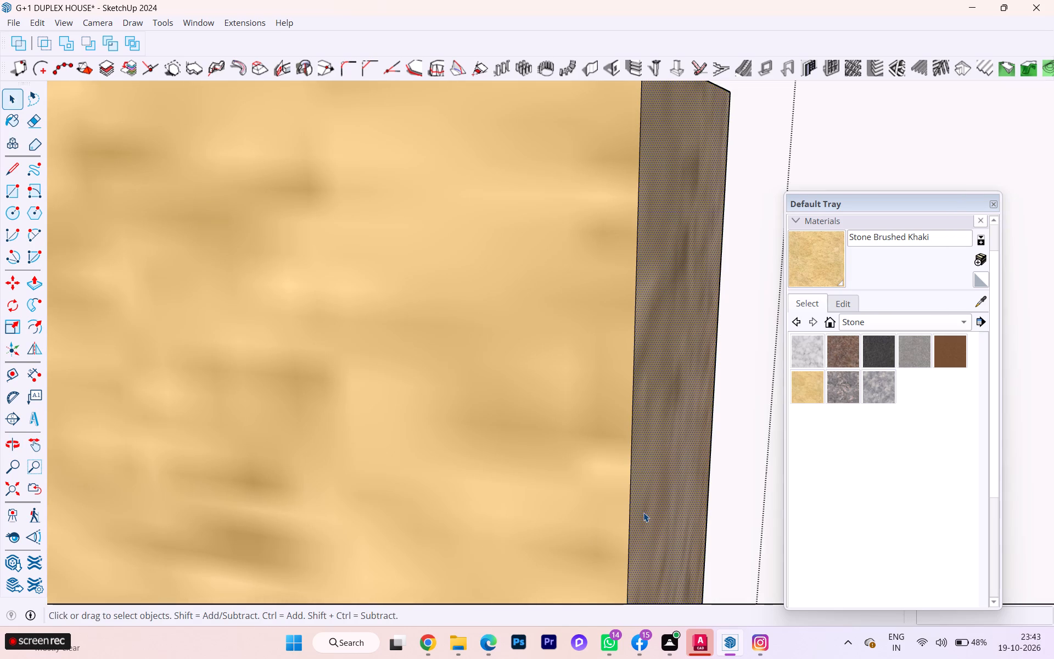
key("p")
left_click(642, 511)
scroll(717, 501, "down", 7)
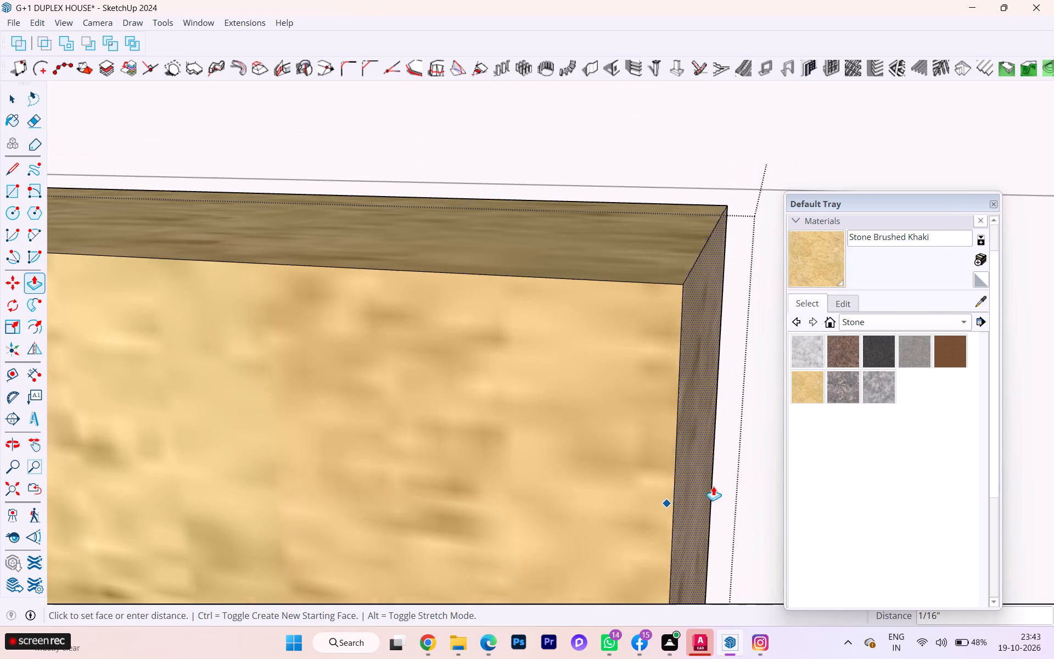
scroll(762, 479, "down", 3)
scroll(698, 471, "down", 4)
scroll(631, 470, "down", 4)
scroll(575, 490, "up", 3)
scroll(575, 490, "down", 1)
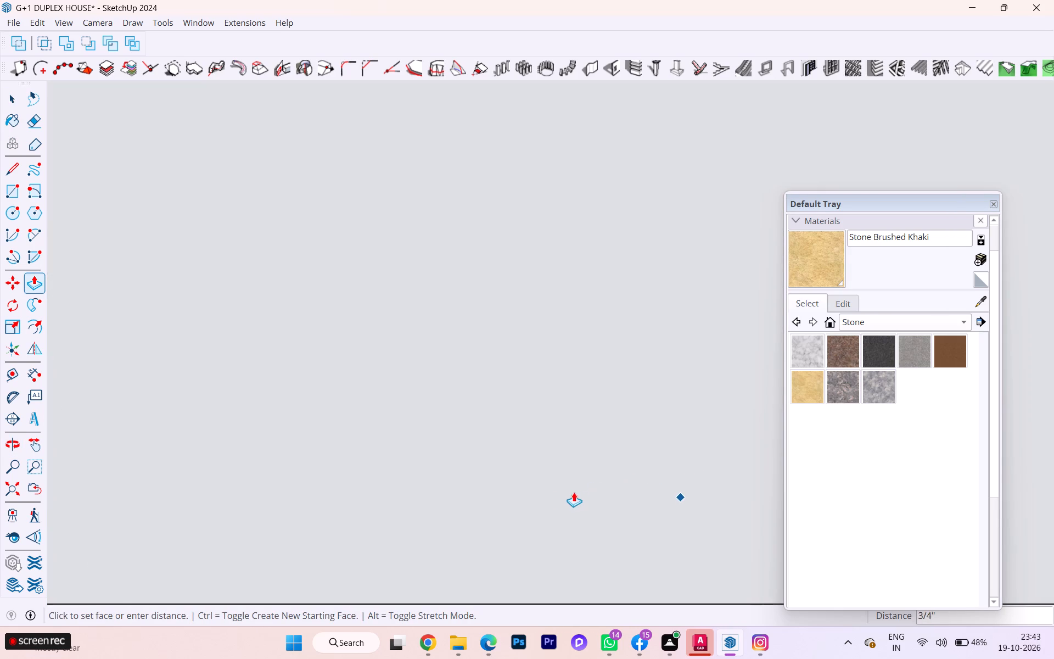
scroll(549, 493, "down", 12)
scroll(564, 488, "up", 1)
scroll(564, 488, "down", 3)
scroll(567, 488, "up", 1)
scroll(581, 493, "down", 1)
scroll(581, 493, "up", 1)
scroll(581, 493, "down", 19)
scroll(647, 482, "up", 1)
scroll(647, 482, "down", 2)
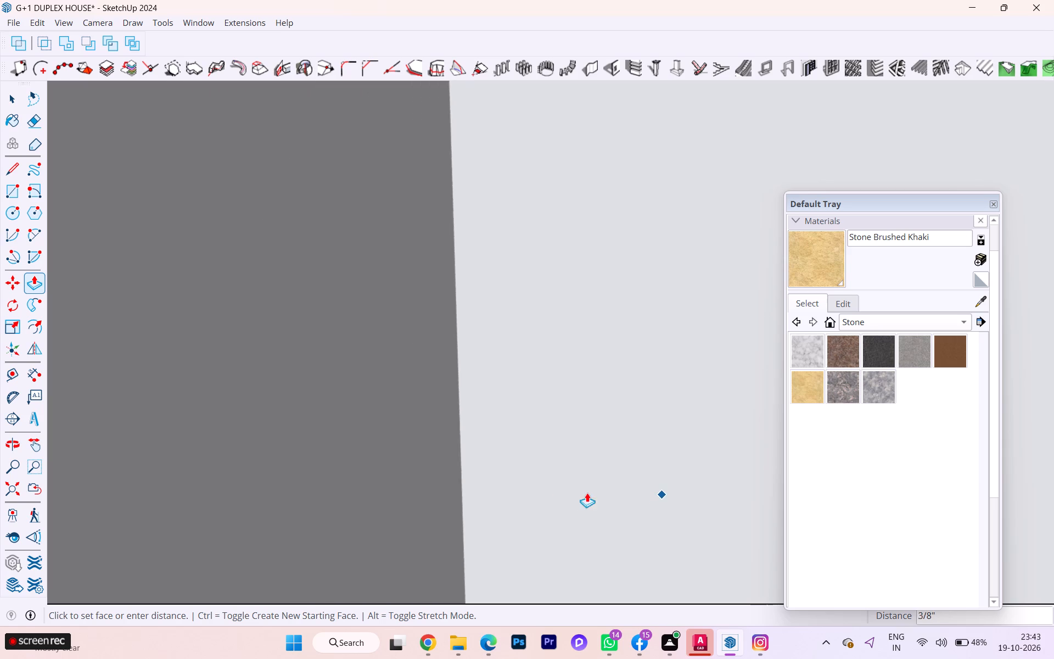
scroll(588, 492, "down", 3)
scroll(586, 493, "up", 1)
scroll(586, 493, "down", 2)
scroll(584, 494, "up", 1)
scroll(585, 493, "down", 1)
scroll(585, 493, "up", 3)
scroll(585, 493, "down", 4)
scroll(570, 496, "up", 1)
scroll(570, 496, "down", 7)
scroll(518, 502, "down", 8)
scroll(517, 502, "up", 2)
scroll(517, 502, "down", 1)
scroll(517, 504, "up", 1)
scroll(481, 508, "down", 2)
scroll(466, 518, "up", 2)
scroll(462, 520, "down", 1)
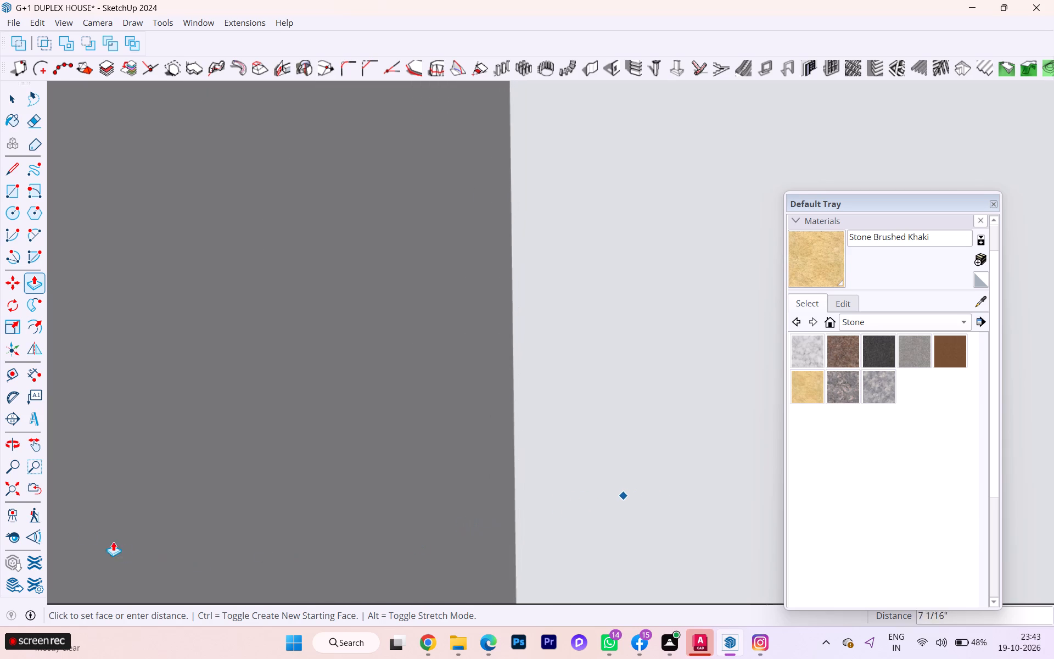
left_click(14, 496)
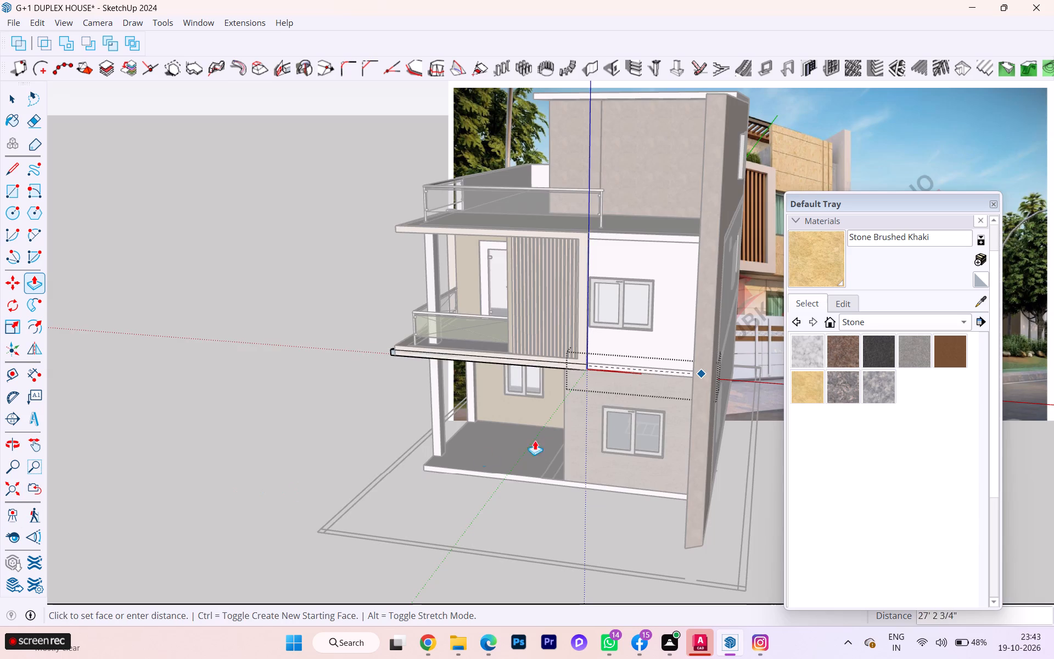
scroll(700, 403, "down", 1)
middle_click_drag(700, 403, 788, 416)
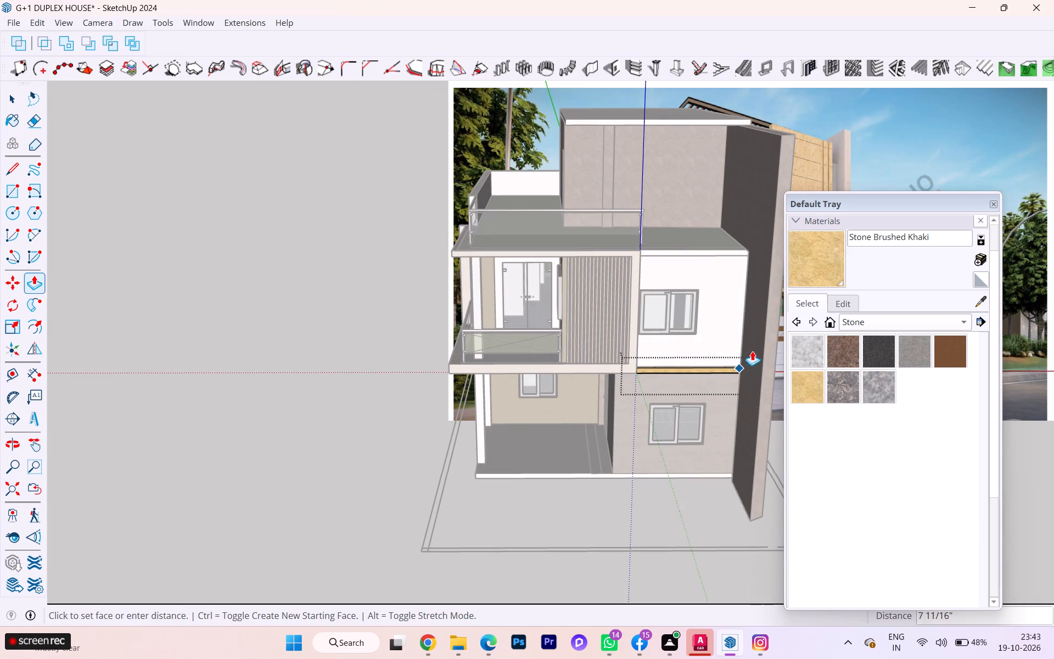
left_click(757, 351)
scroll(702, 382, "up", 2)
scroll(702, 383, "down", 1)
scroll(702, 383, "up", 2)
key("space")
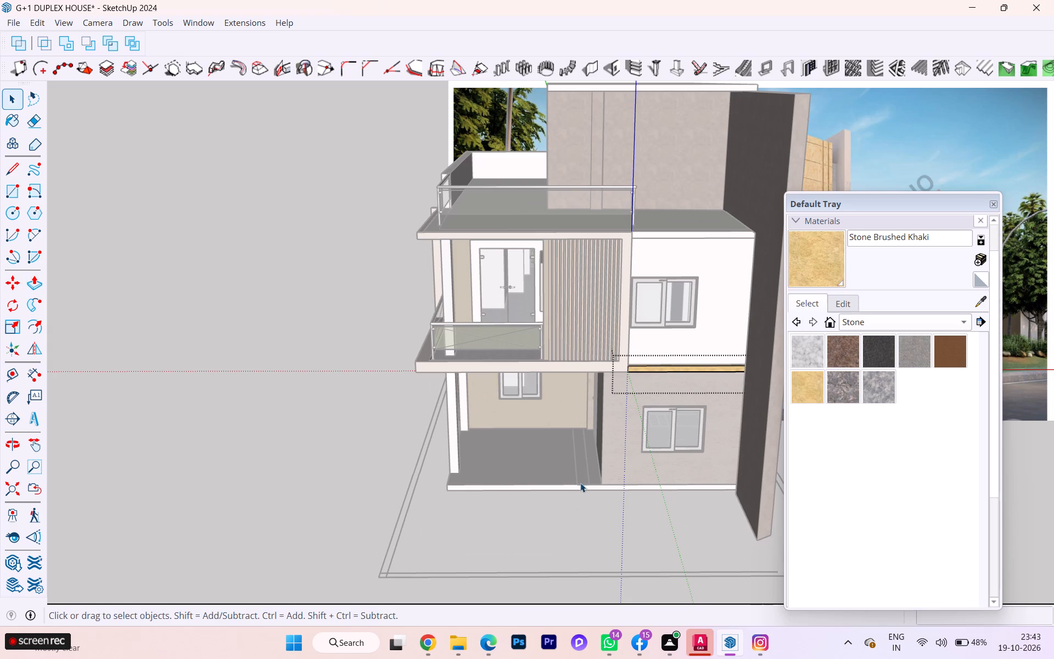
Push/pull the khaki strip's top face up by 1'.
middle_click_drag(684, 398, 660, 527)
scroll(669, 488, "up", 7)
scroll(692, 442, "down", 1)
scroll(695, 437, "up", 1)
scroll(696, 435, "down", 1)
scroll(696, 434, "up", 6)
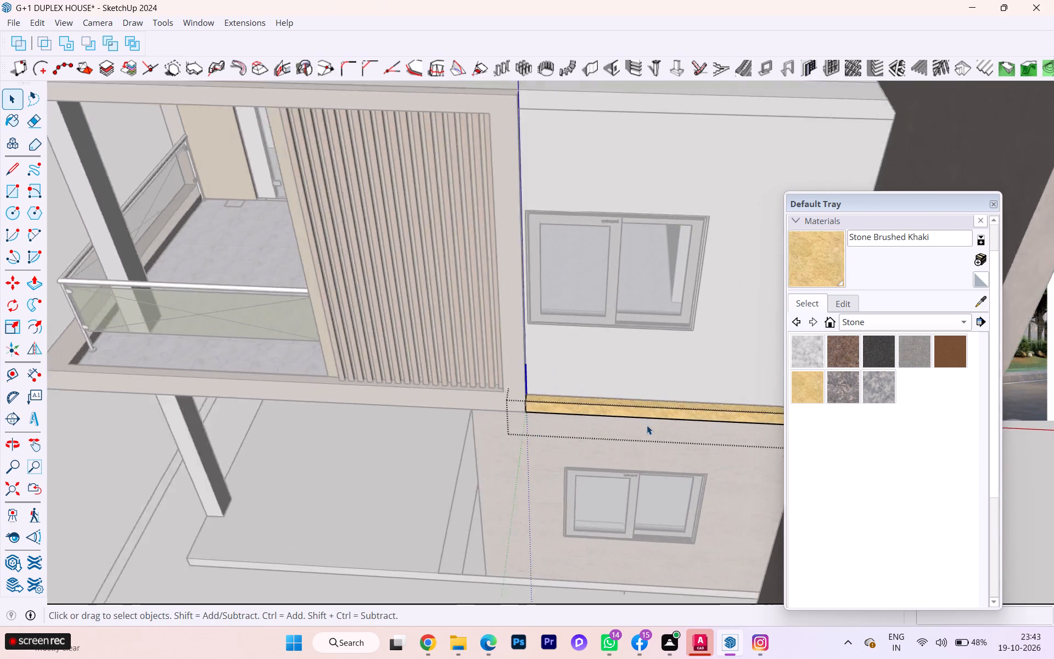
scroll(647, 425, "up", 5)
scroll(619, 414, "down", 3)
scroll(619, 414, "up", 2)
scroll(619, 414, "down", 1)
scroll(619, 414, "up", 15)
scroll(580, 401, "down", 1)
left_click(575, 393)
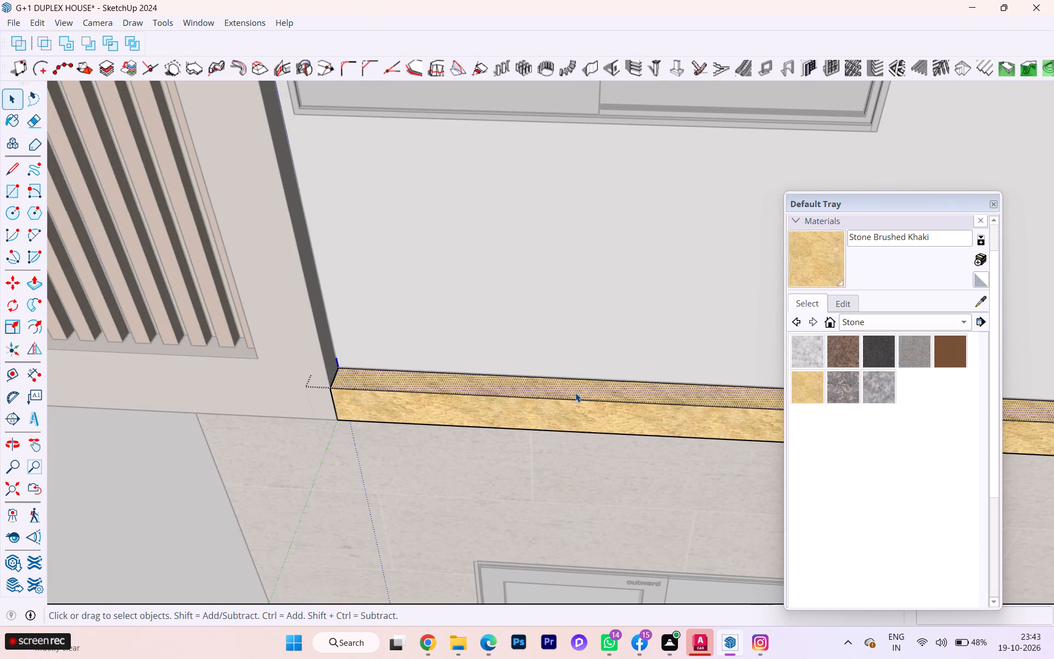
key("p")
left_click(575, 393)
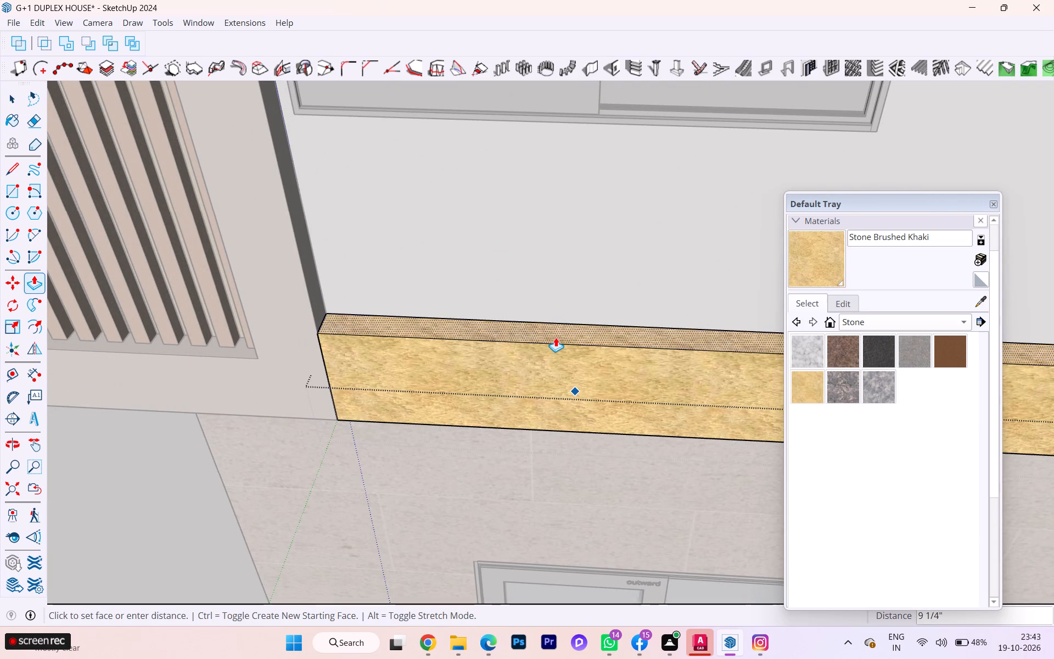
type("1'")
key("Return")
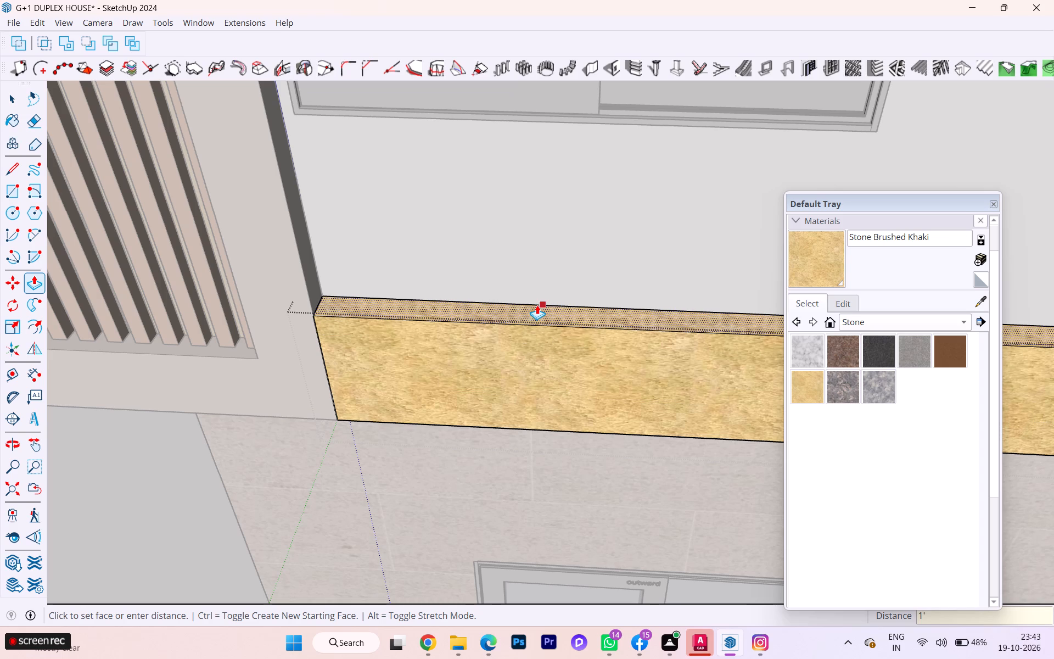
Push/pull the strip's top face back down by 6".
left_click(536, 305)
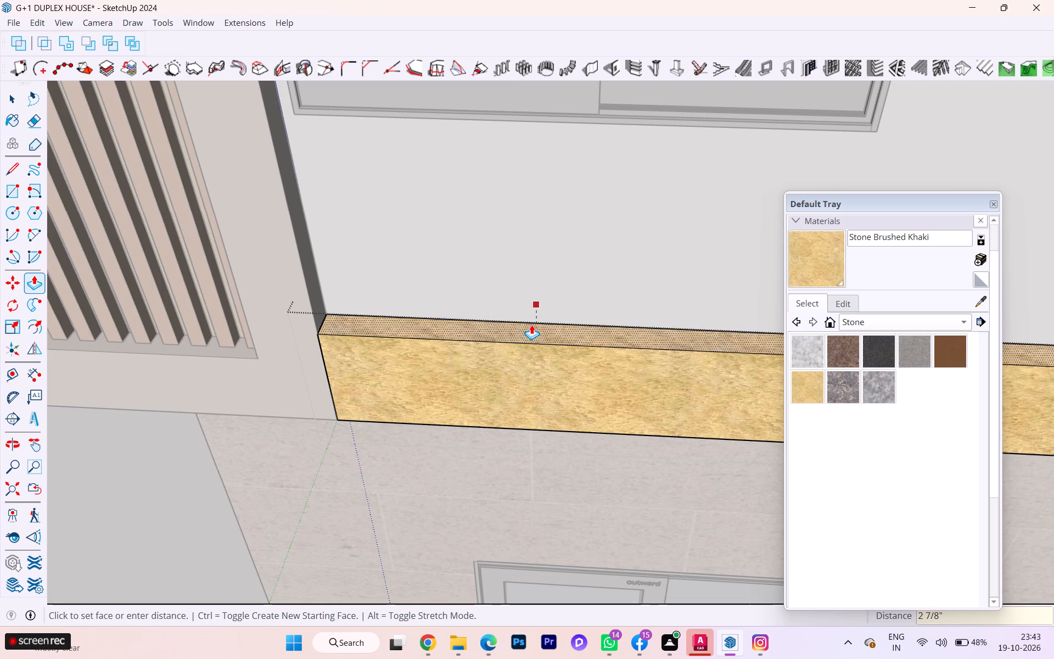
key("6")
key("Return")
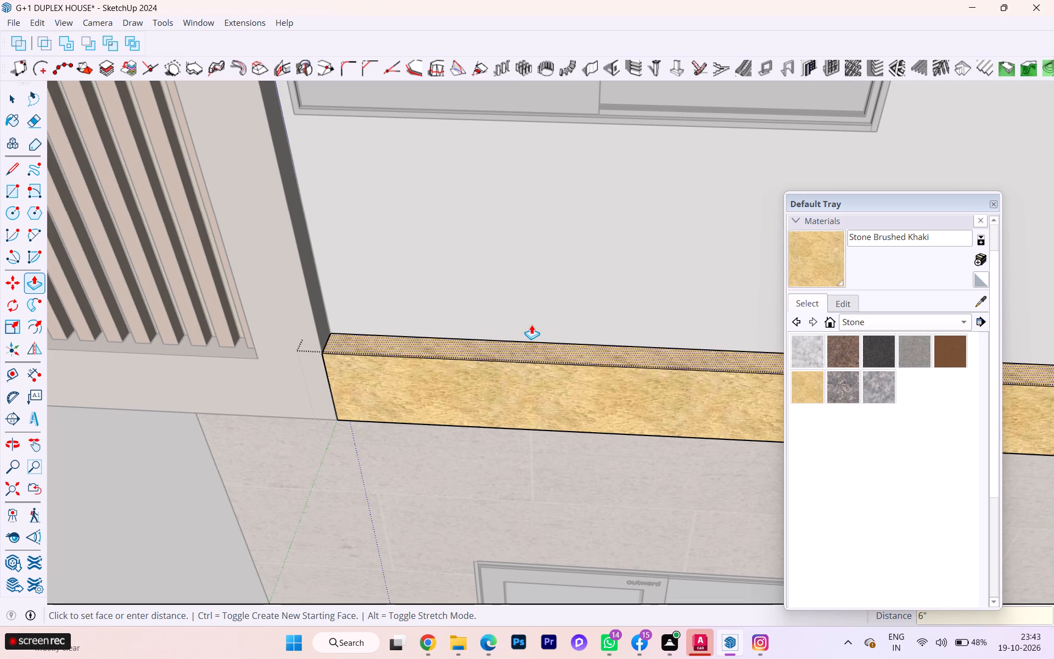
Finish the push/pull and leave the khaki strip component.
key("space")
scroll(529, 332, "down", 2)
scroll(529, 332, "up", 1)
scroll(412, 412, "down", 2)
scroll(411, 416, "up", 1)
scroll(411, 417, "down", 5)
scroll(405, 417, "up", 1)
scroll(405, 417, "down", 2)
left_click(198, 510)
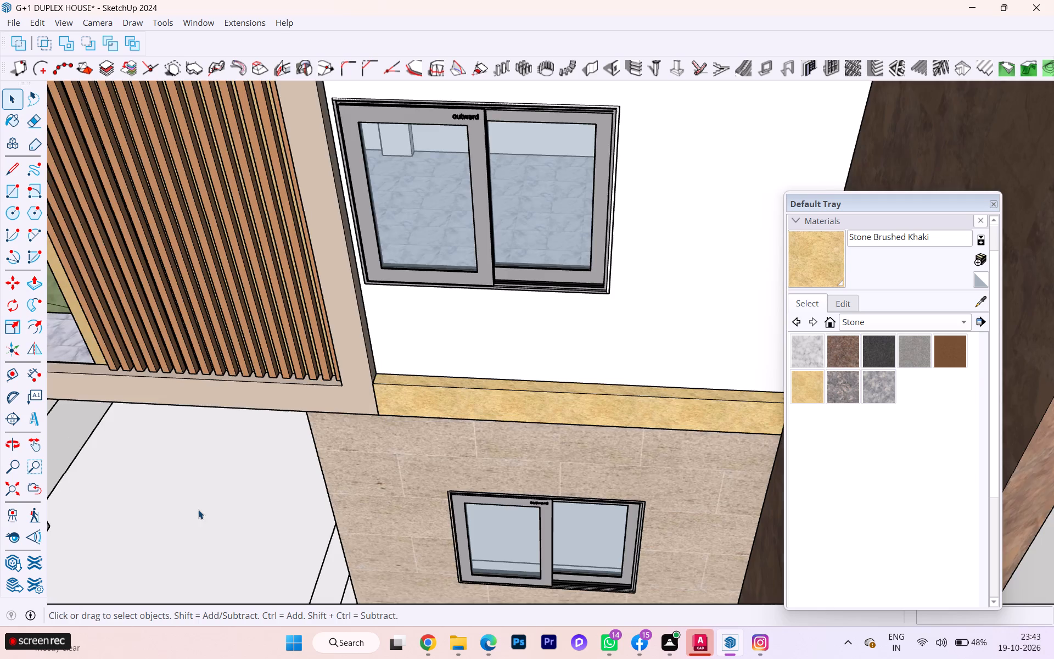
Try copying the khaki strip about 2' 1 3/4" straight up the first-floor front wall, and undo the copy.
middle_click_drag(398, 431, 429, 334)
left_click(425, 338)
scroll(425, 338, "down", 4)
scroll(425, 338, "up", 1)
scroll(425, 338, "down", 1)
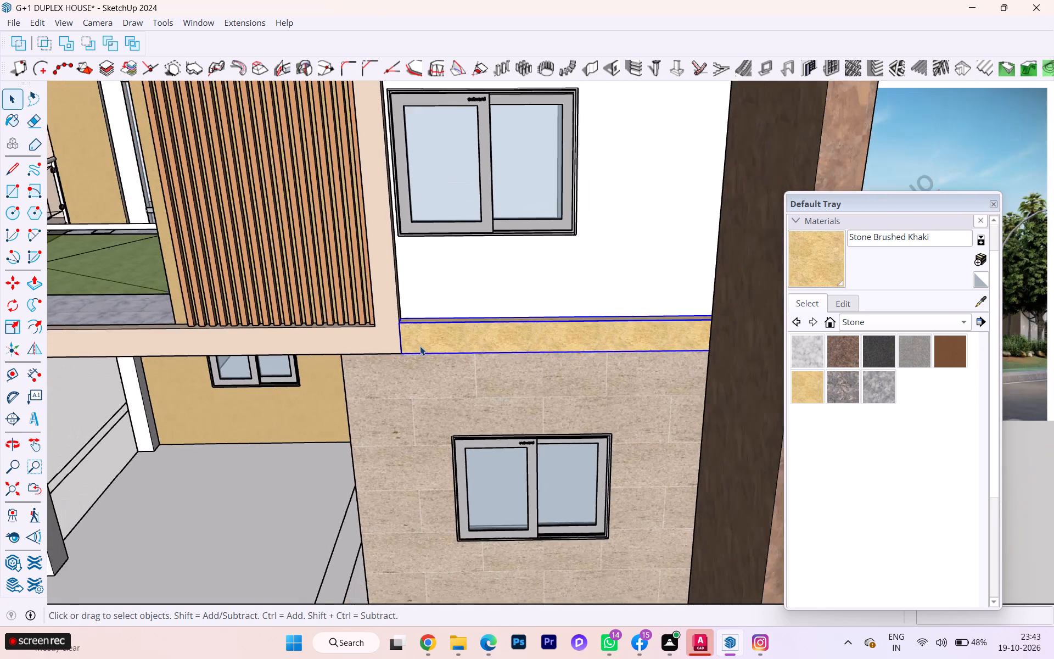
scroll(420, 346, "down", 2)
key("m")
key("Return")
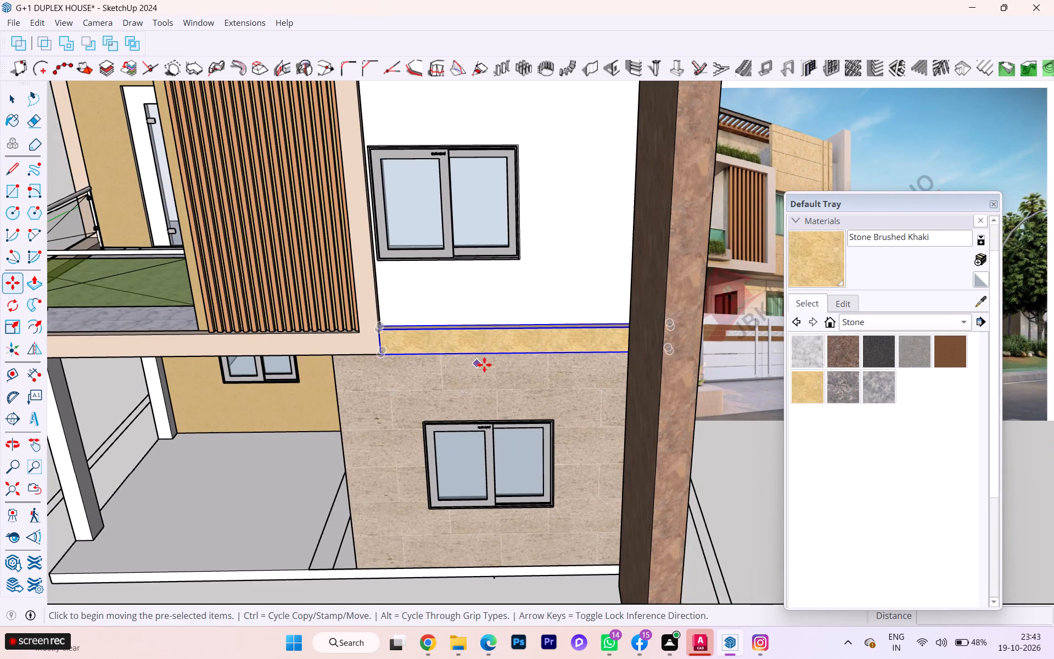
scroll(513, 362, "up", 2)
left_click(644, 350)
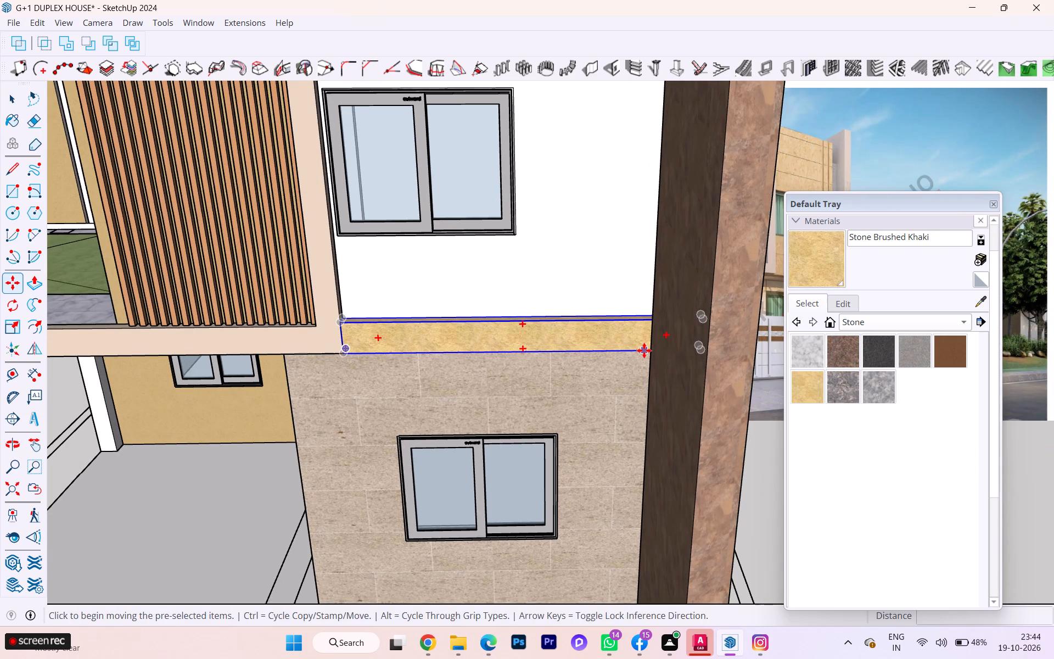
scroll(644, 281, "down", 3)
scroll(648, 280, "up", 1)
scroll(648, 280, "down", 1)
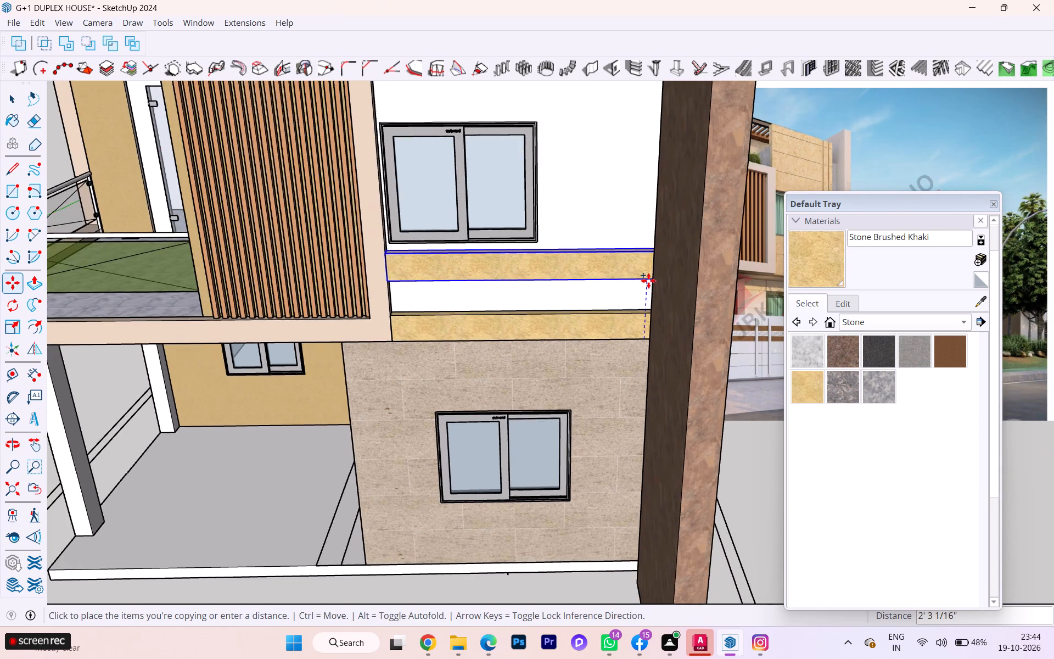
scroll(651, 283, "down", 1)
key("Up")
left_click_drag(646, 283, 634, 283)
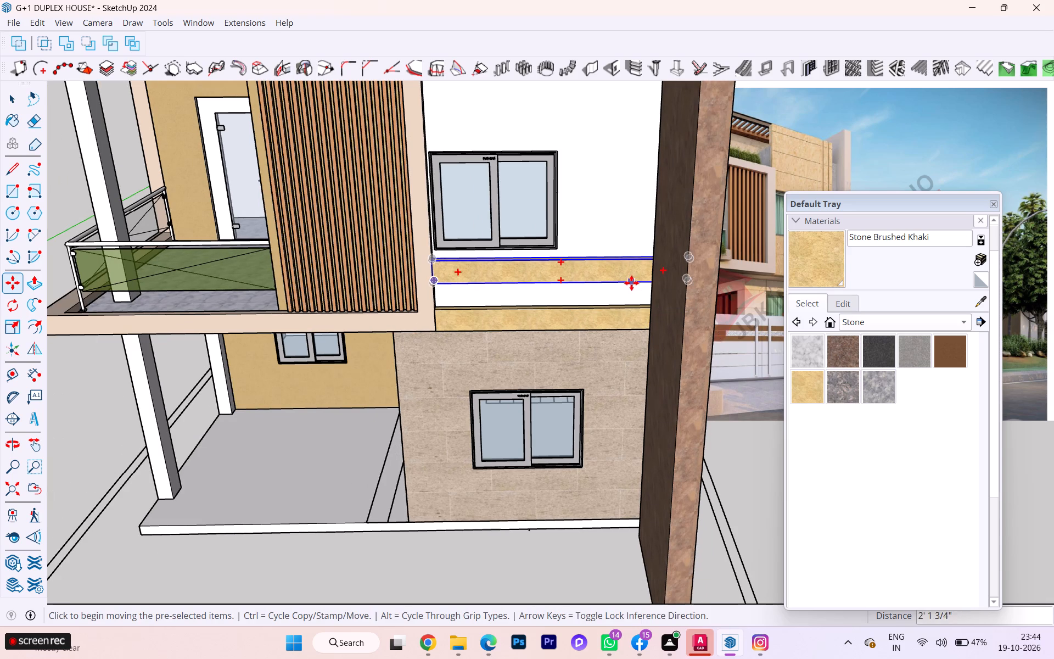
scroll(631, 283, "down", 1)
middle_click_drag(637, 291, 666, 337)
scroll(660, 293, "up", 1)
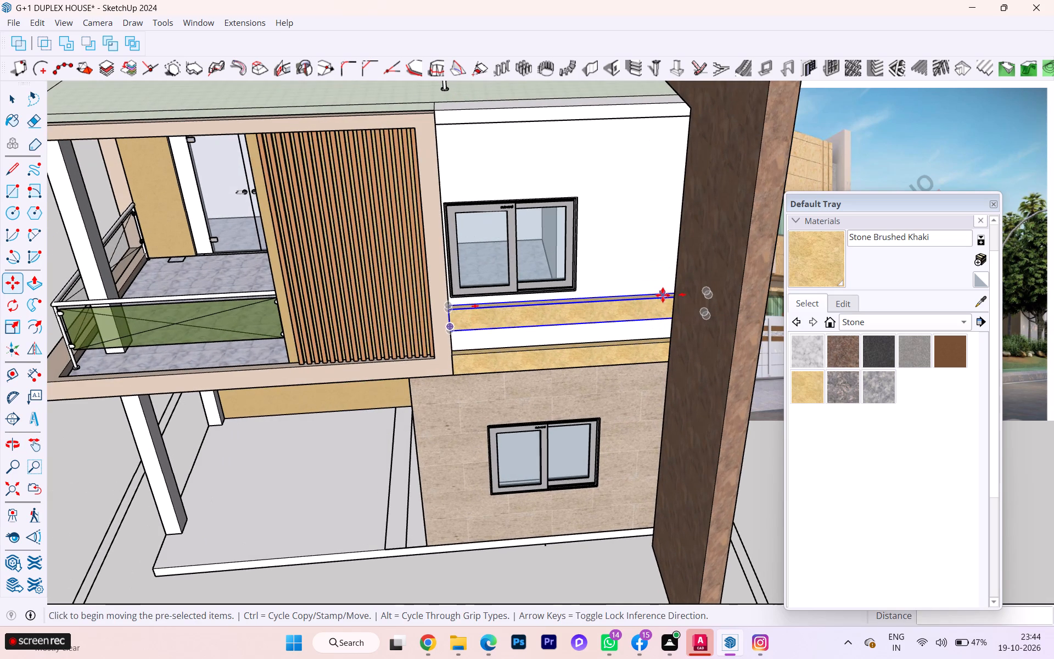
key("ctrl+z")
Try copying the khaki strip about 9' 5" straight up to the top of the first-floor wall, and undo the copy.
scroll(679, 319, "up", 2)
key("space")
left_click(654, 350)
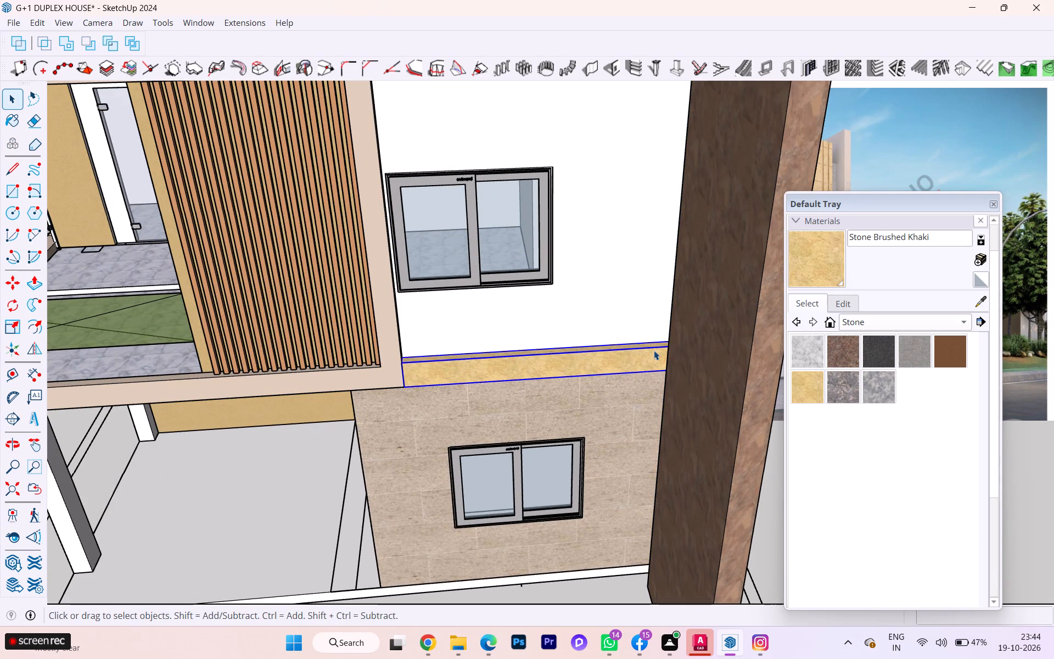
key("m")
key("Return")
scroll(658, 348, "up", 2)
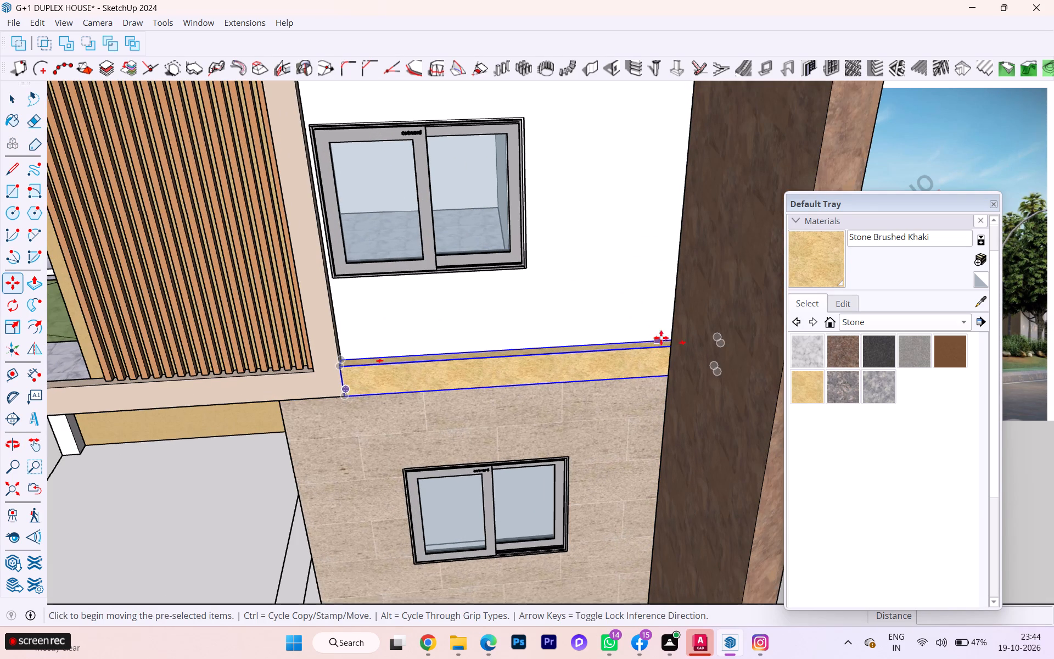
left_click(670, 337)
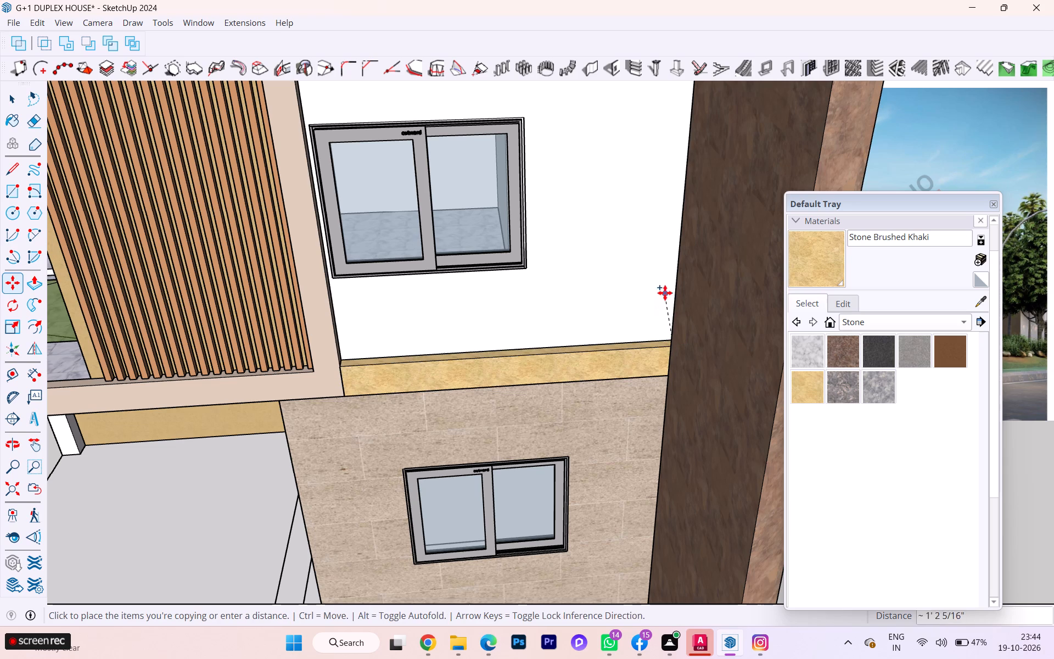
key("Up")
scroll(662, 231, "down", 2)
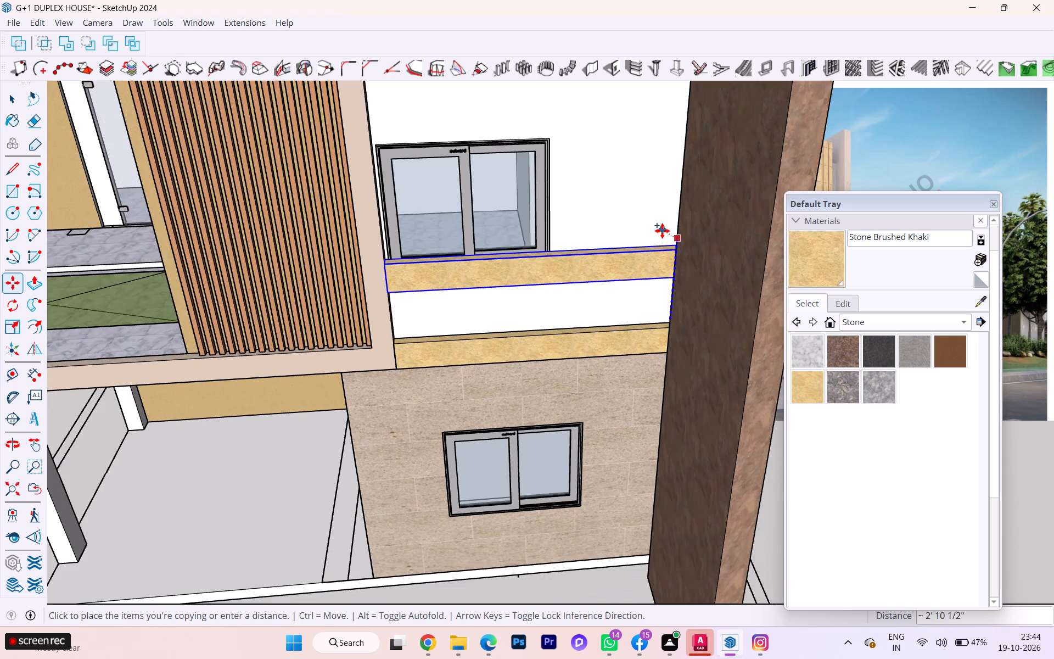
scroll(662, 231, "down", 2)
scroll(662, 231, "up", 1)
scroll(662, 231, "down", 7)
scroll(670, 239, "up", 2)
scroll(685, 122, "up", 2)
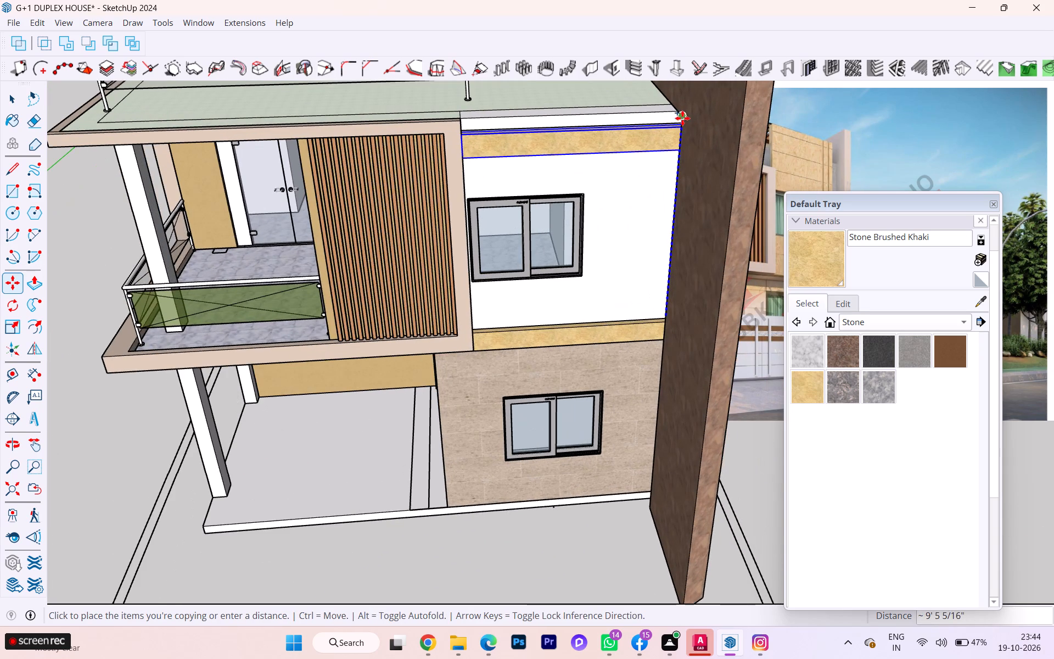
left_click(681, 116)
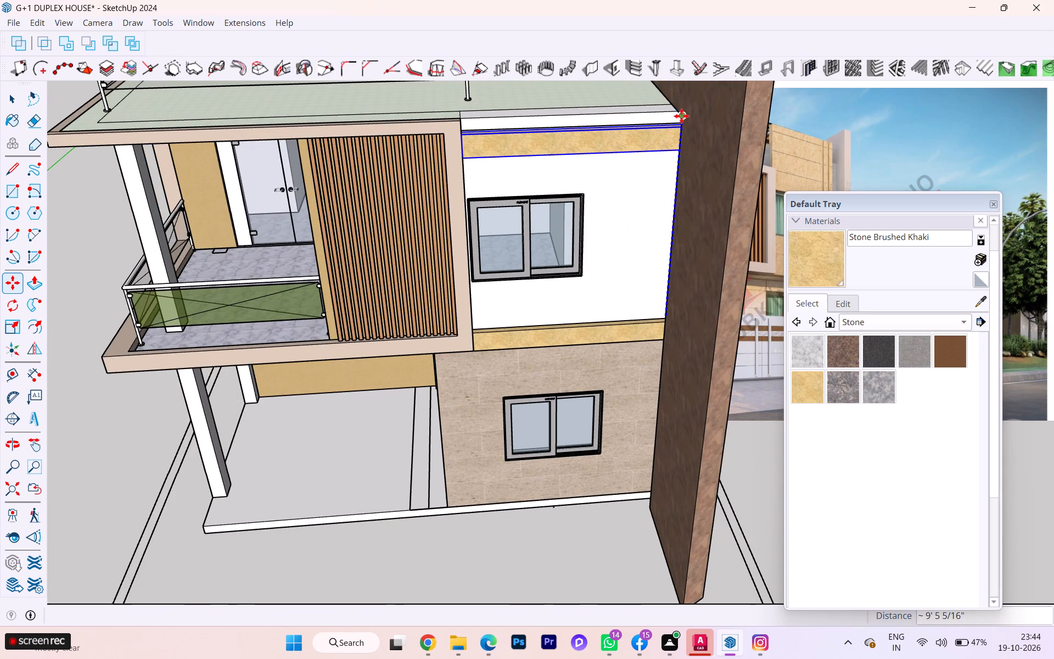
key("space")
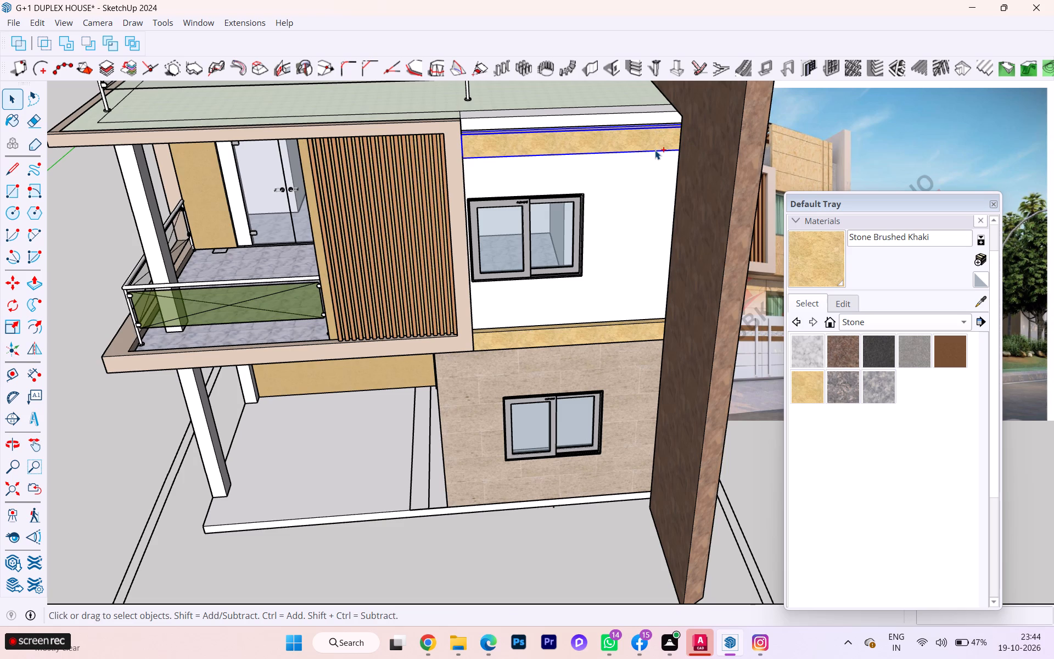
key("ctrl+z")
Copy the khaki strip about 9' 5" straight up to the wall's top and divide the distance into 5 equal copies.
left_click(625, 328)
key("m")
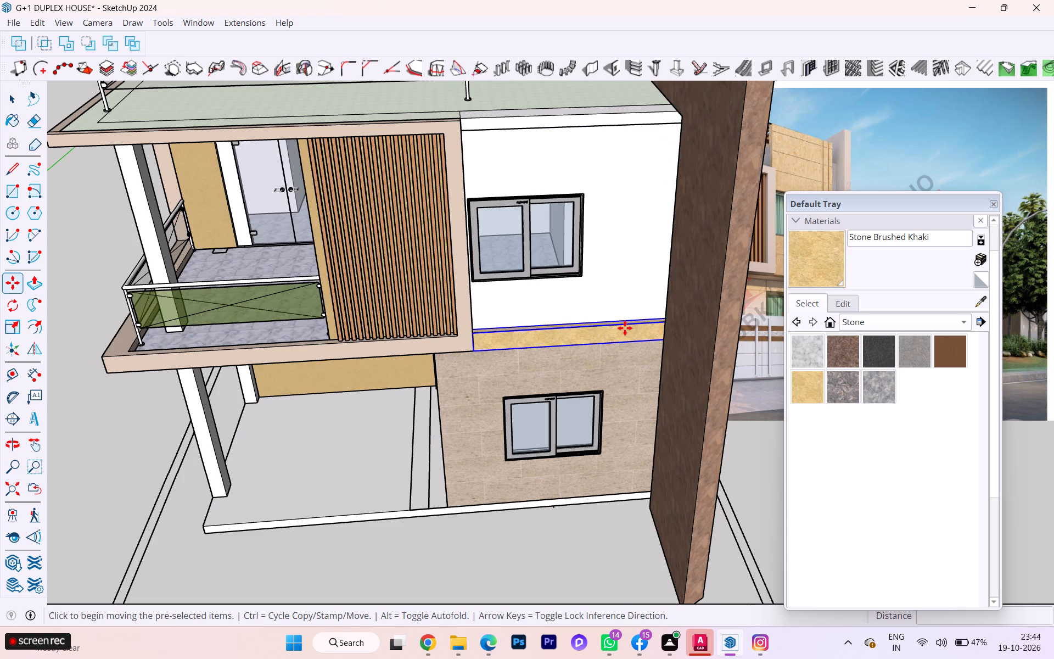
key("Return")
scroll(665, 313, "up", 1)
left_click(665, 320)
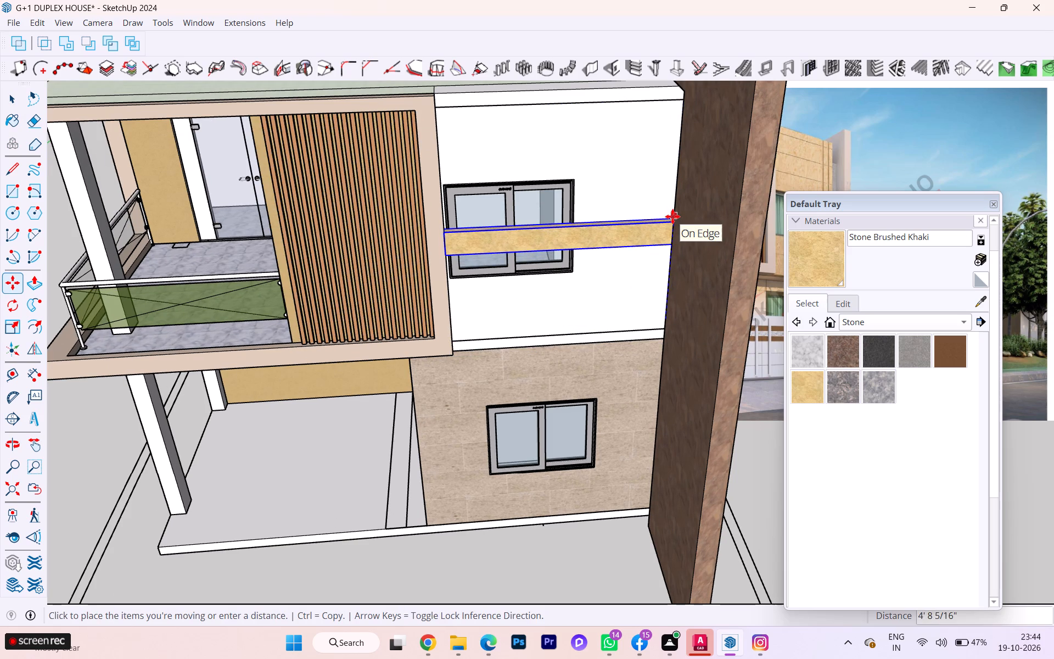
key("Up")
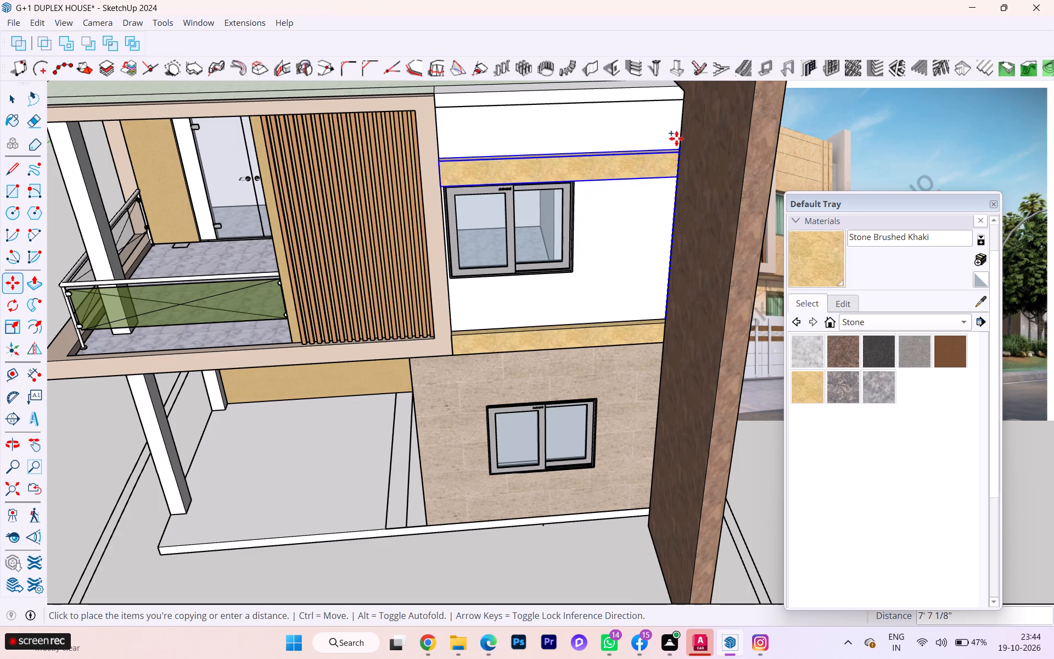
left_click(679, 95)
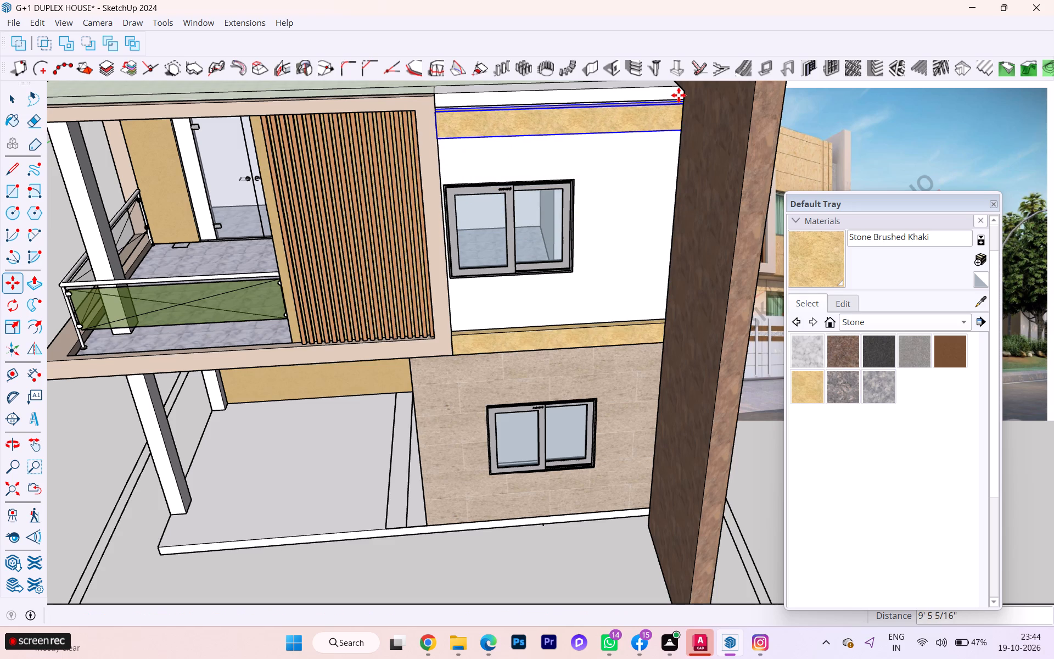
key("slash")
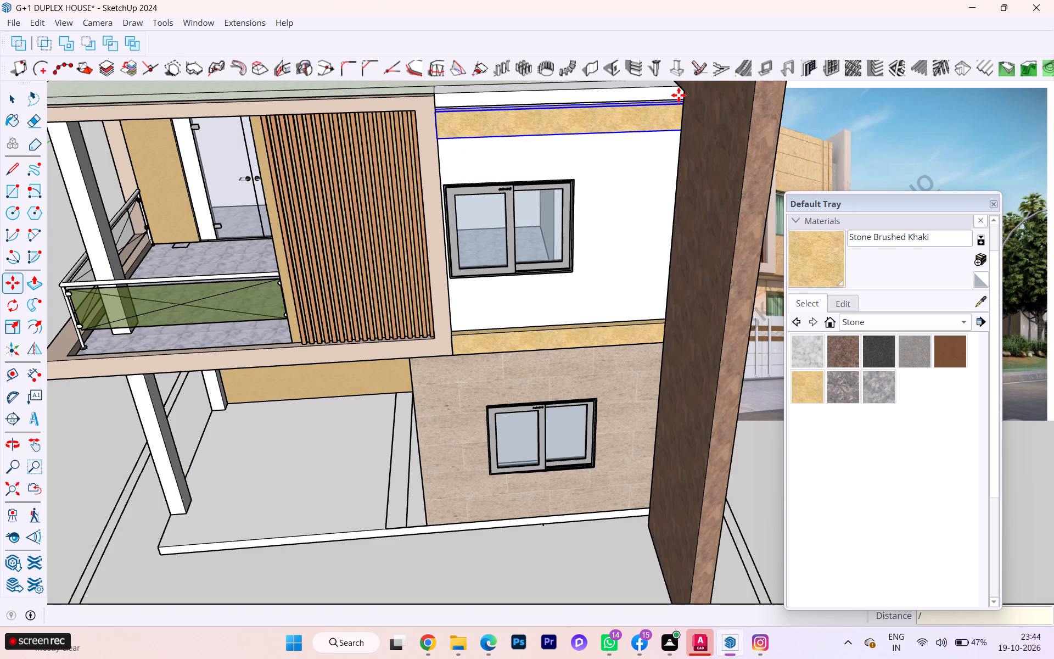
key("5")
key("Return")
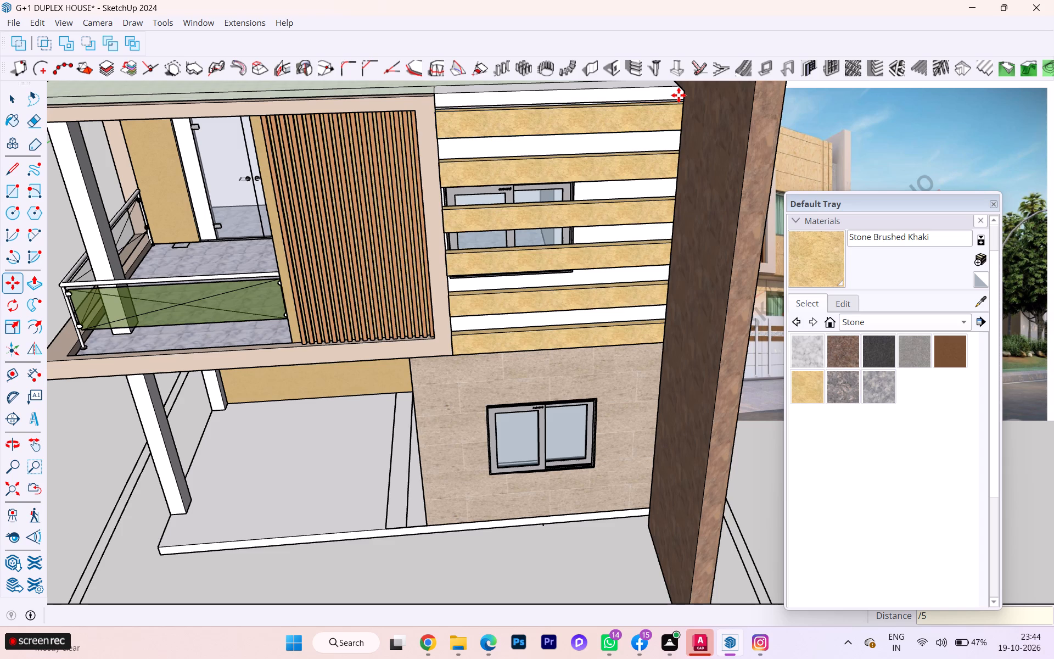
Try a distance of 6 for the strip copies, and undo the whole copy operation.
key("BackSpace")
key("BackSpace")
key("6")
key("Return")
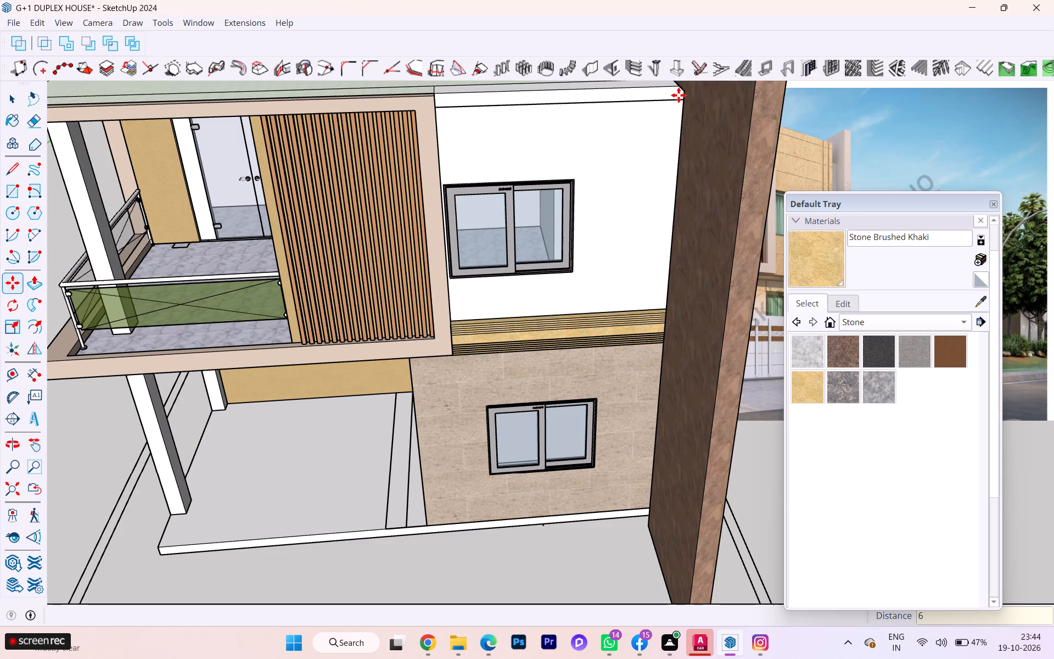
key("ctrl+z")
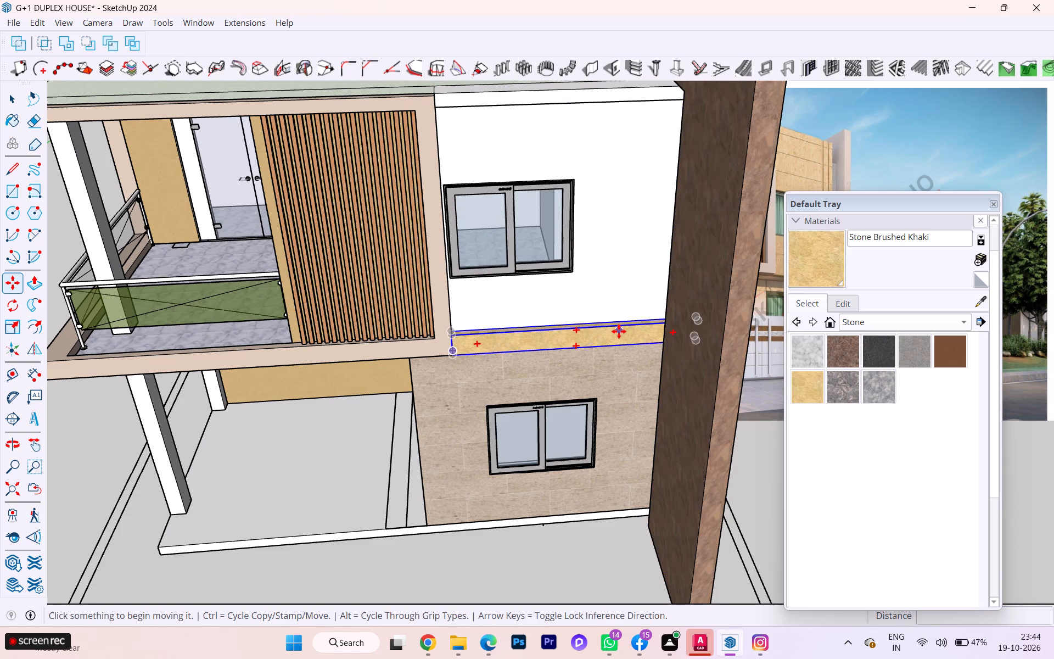
Copy the khaki strip about 9' 6" straight up to the first-floor wall's top and divide the distance into 6 equal copies.
key("space")
left_click(619, 331)
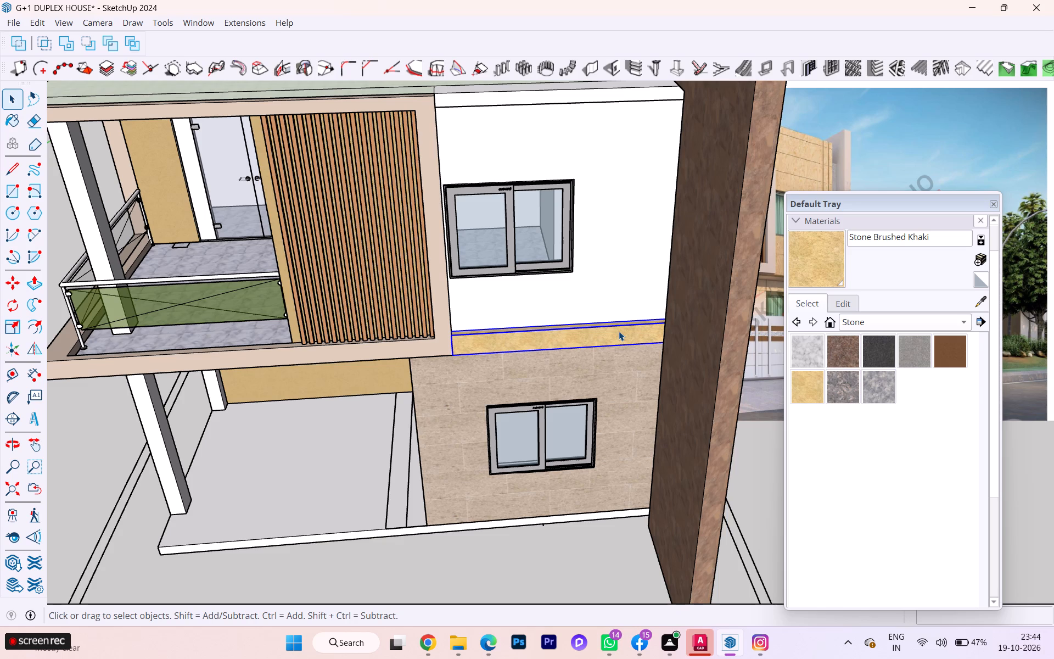
key("m")
key("Return")
scroll(619, 332, "up", 1)
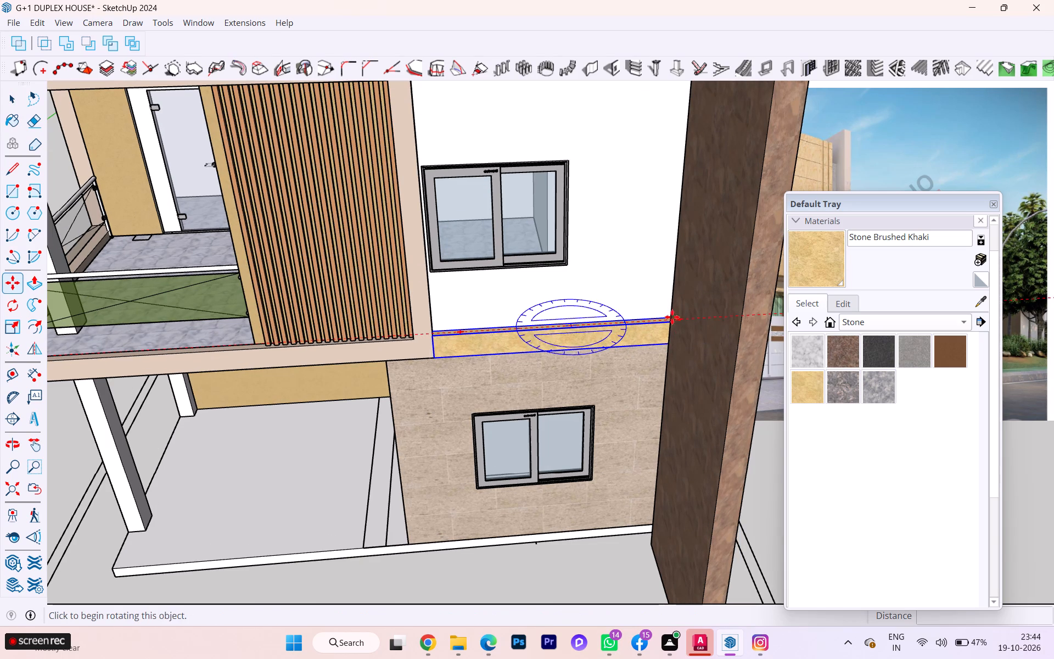
left_click(670, 317)
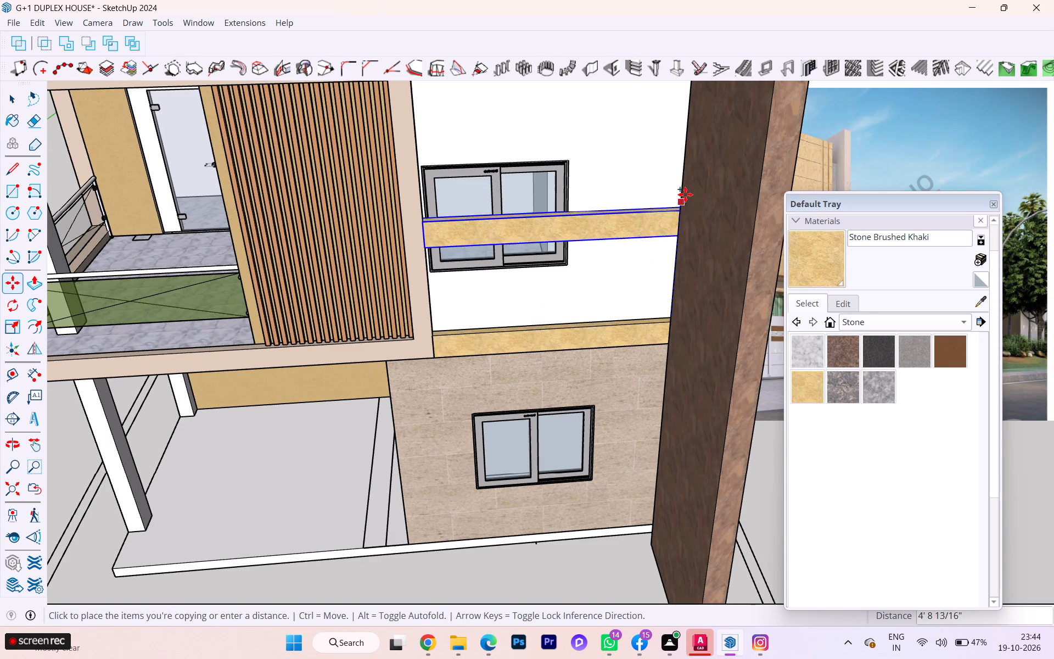
key("Up")
scroll(669, 159, "down", 4)
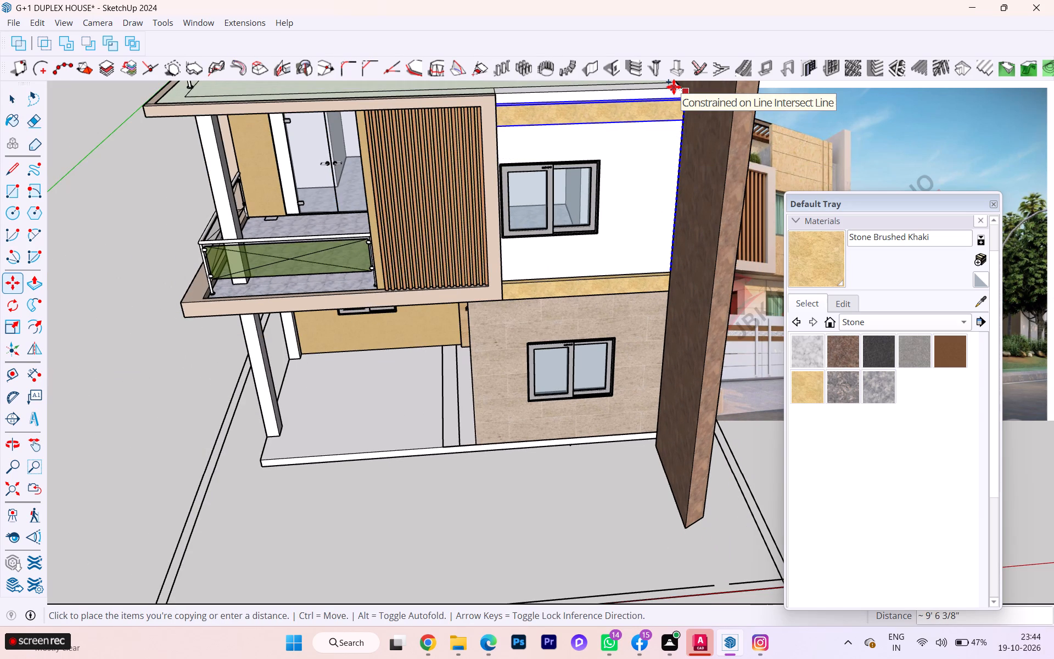
left_click(674, 87)
key("slash")
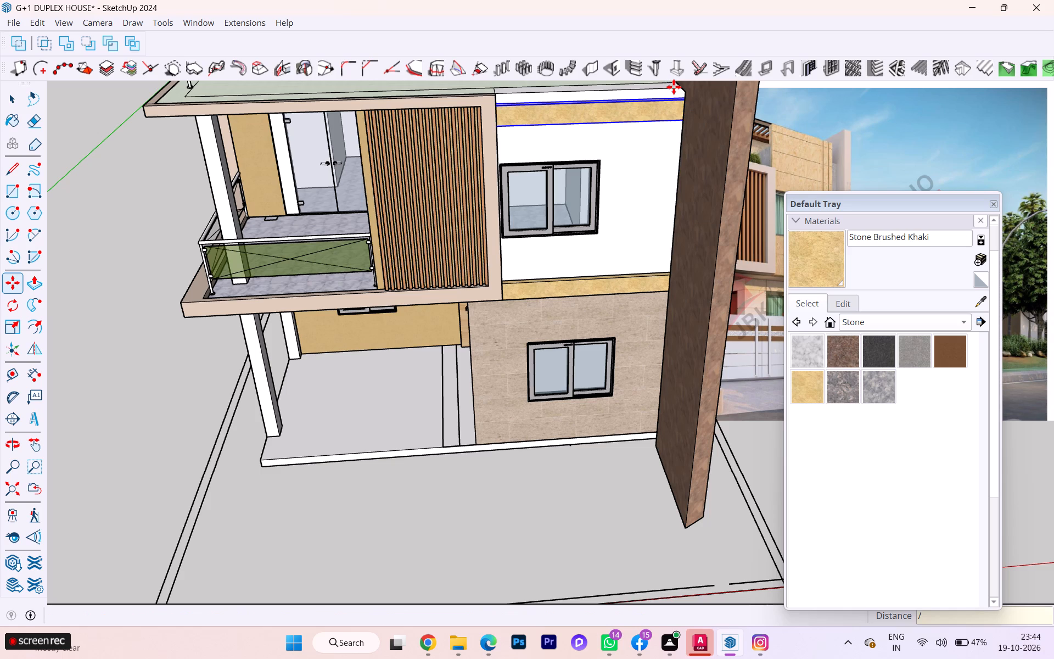
key("6")
key("Return")
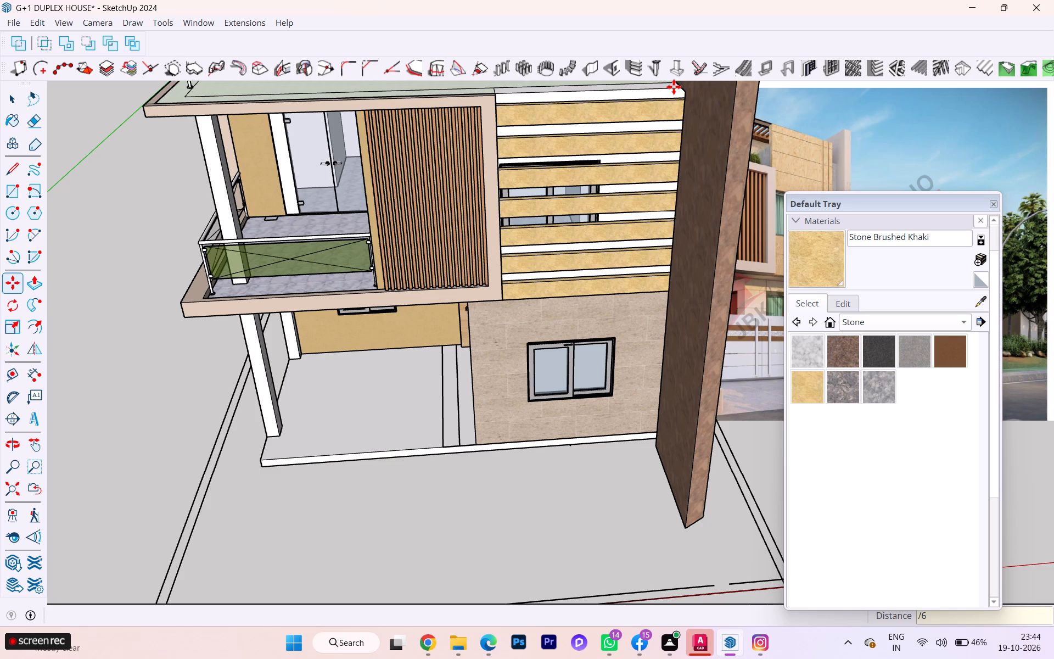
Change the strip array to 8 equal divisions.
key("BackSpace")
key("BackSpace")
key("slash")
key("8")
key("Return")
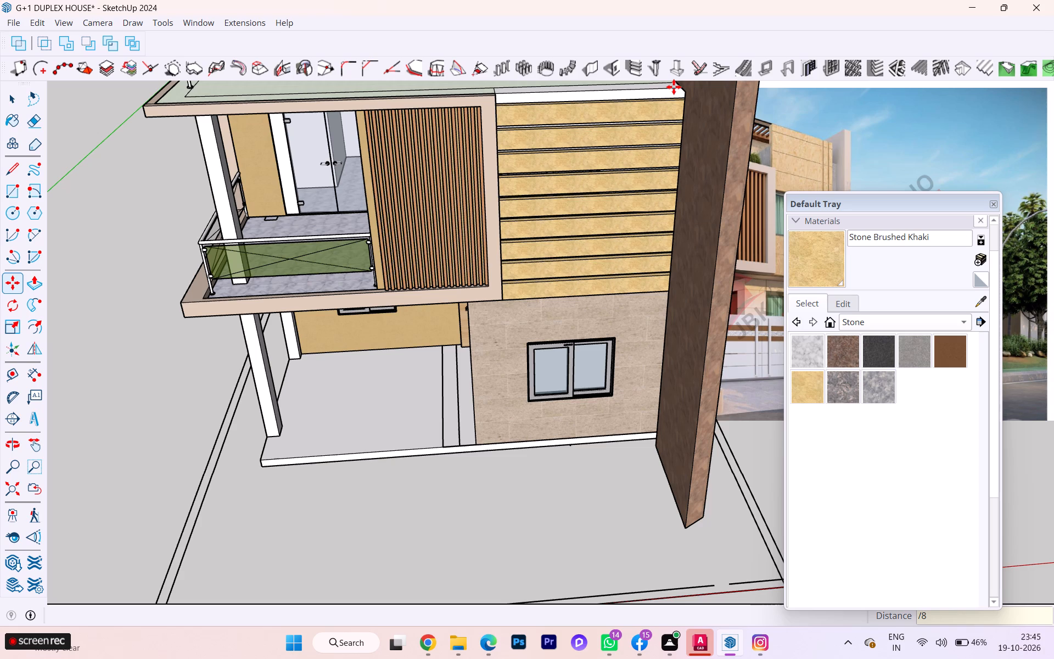
Set the khaki strip array to 9 equal divisions up the first-floor front wall and clear the selection.
key("BackSpace")
key("BackSpace")
type("/9")
key("Return")
key("space")
left_click(373, 501)
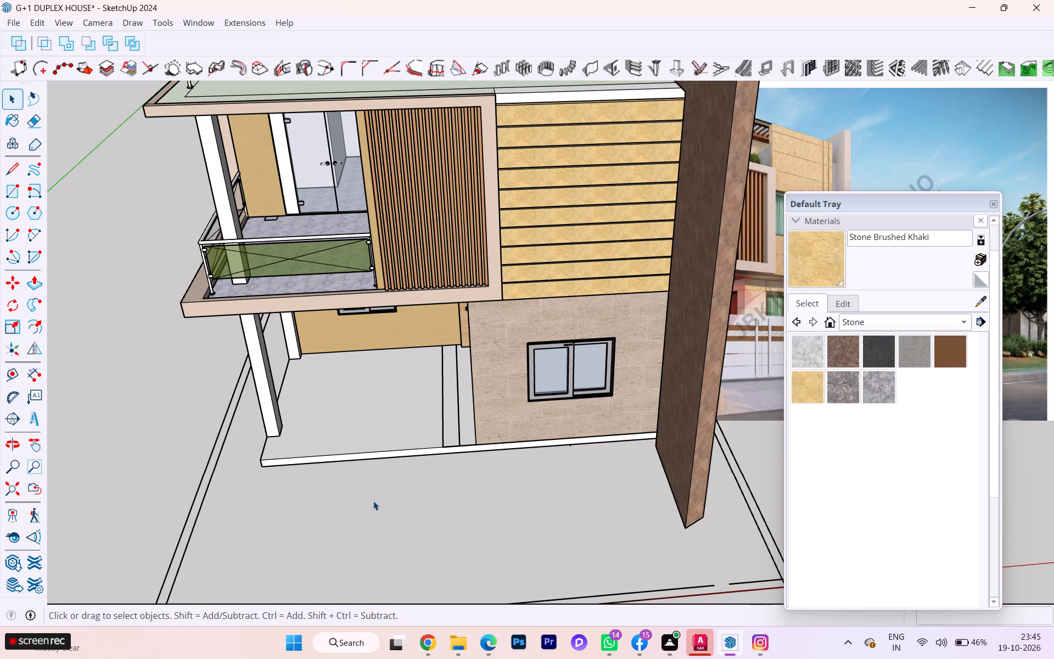
scroll(382, 468, "down", 1)
middle_click_drag(398, 432, 390, 279)
scroll(382, 323, "down", 4)
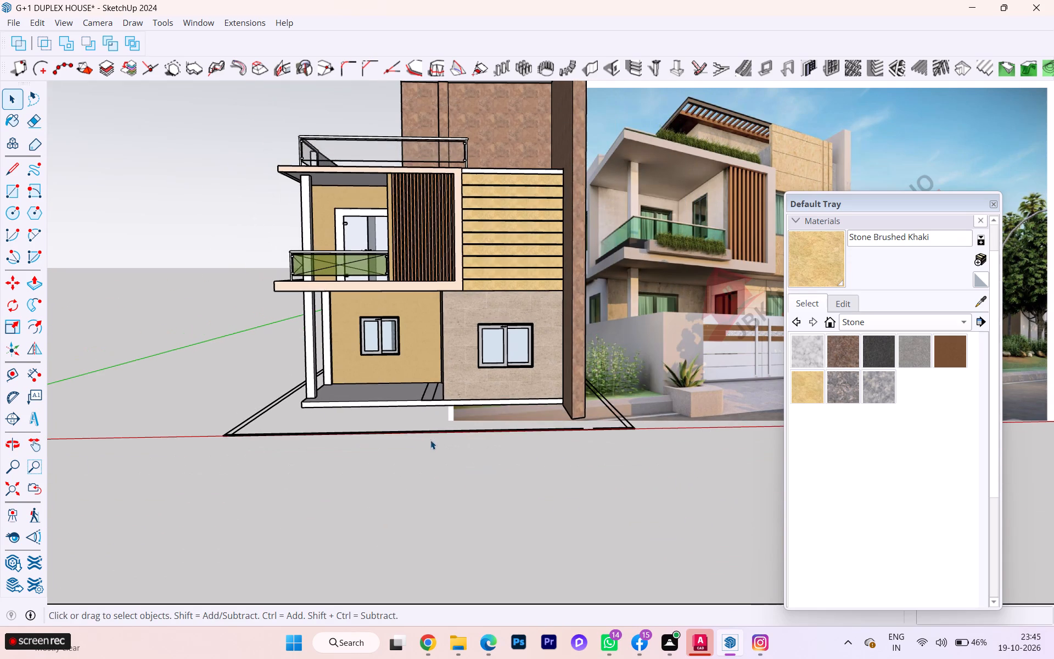
Copy the topmost khaki strip up about 1' 4" above the first-floor wall's top.
scroll(355, 373, "down", 1)
middle_click_drag(355, 373, 602, 559)
scroll(648, 352, "up", 3)
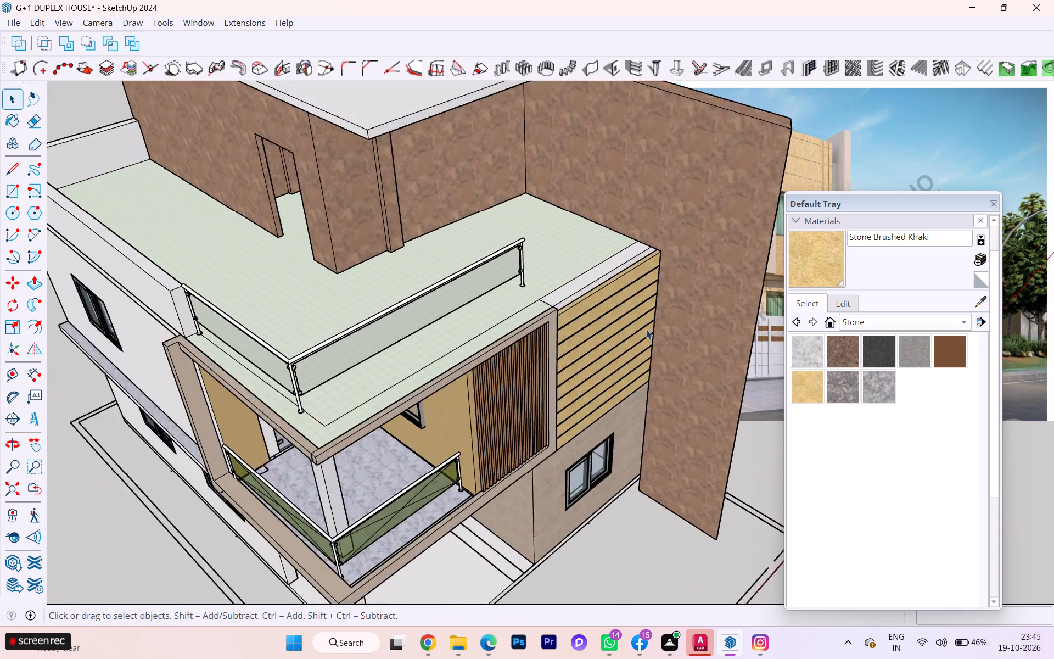
scroll(646, 329, "up", 5)
scroll(563, 310, "down", 1)
middle_click_drag(563, 310, 631, 412)
scroll(618, 356, "up", 3)
scroll(618, 354, "down", 1)
scroll(618, 354, "up", 4)
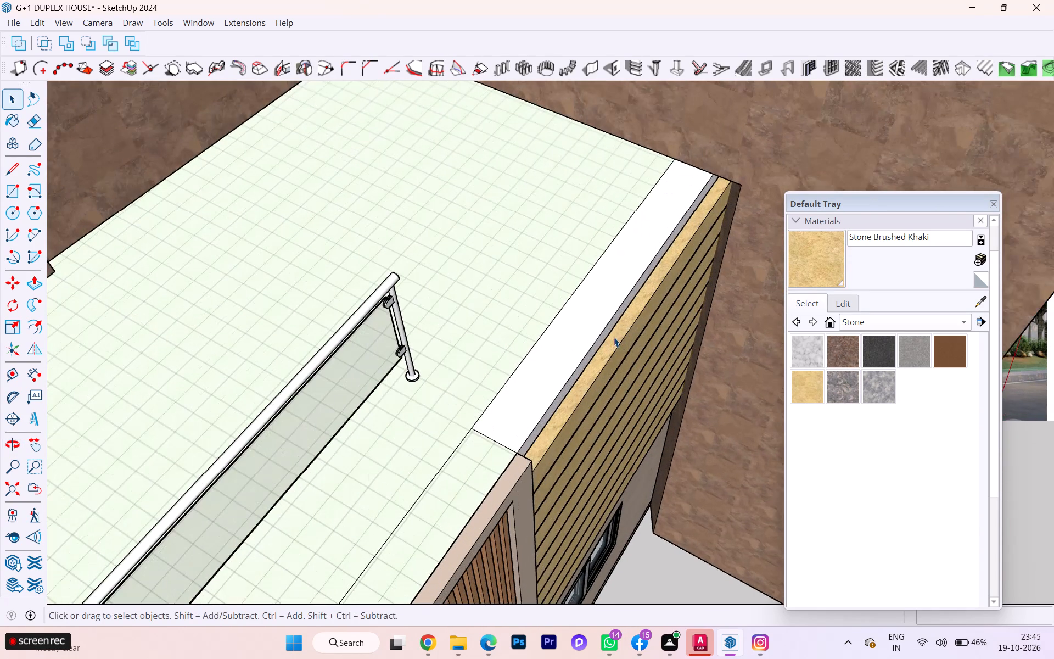
left_click(614, 337)
key("m")
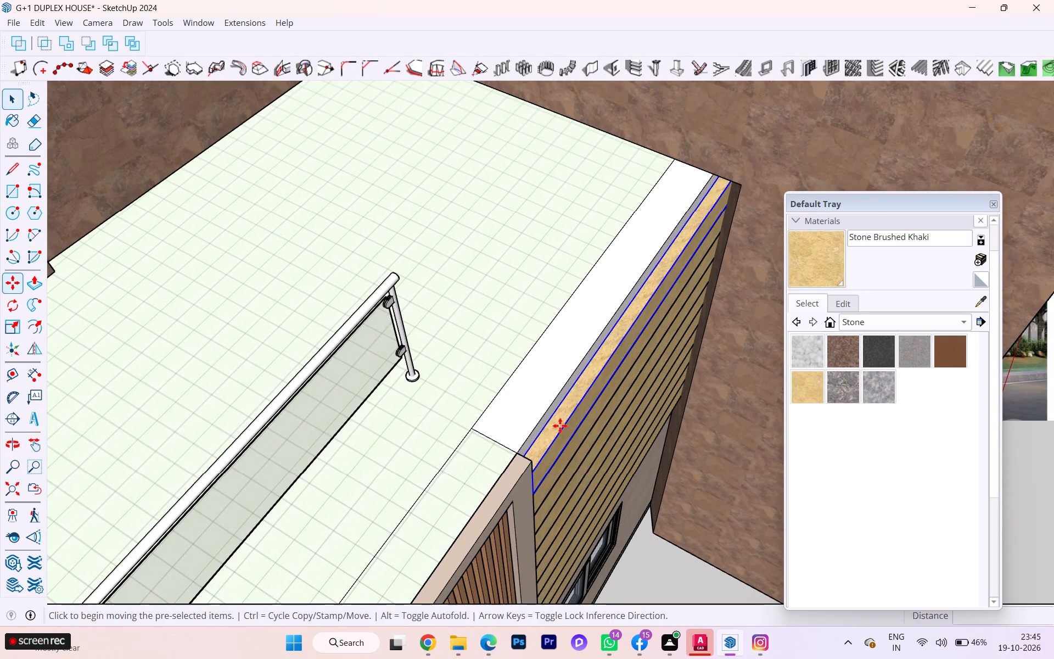
left_click(534, 457)
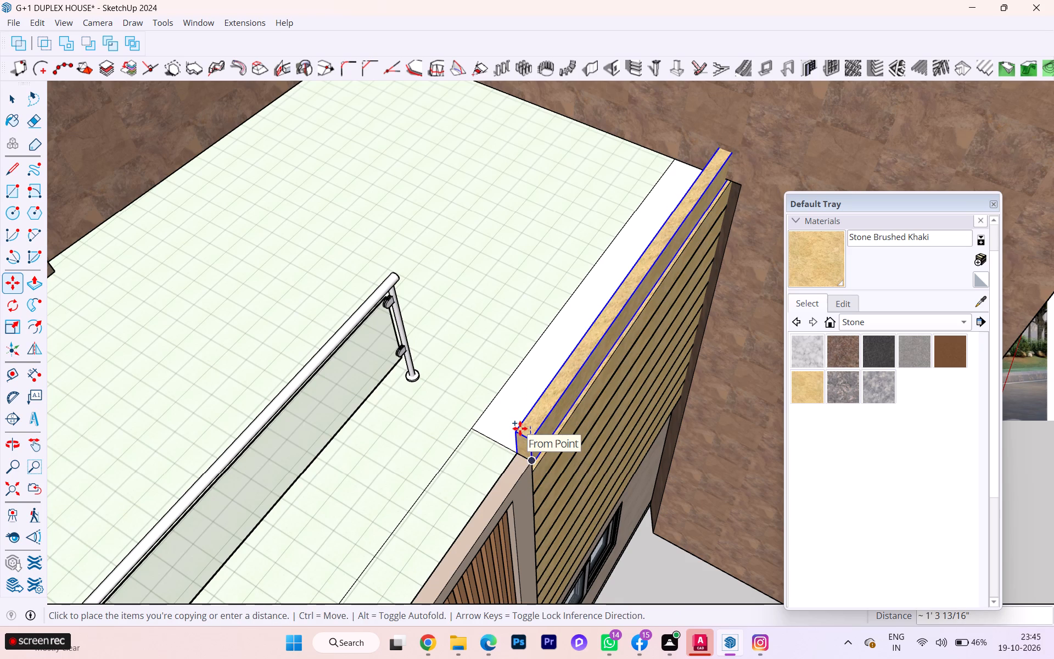
left_click(520, 428)
Move the copied strip down about 1 7/8" to close the gap above the khaki strip stack.
middle_click_drag(579, 418, 408, 306)
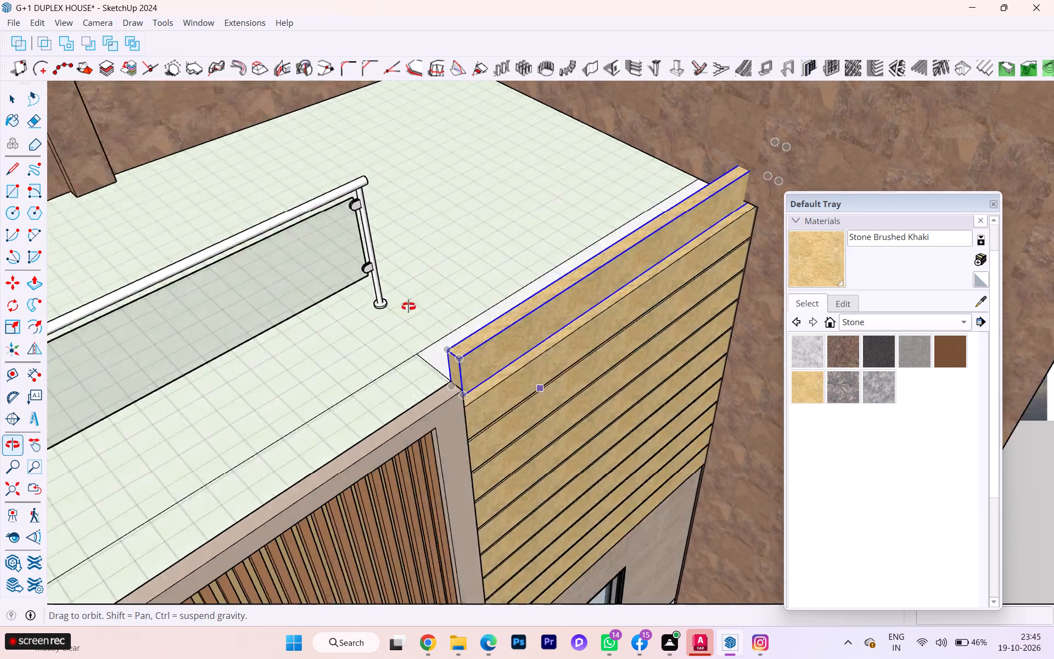
middle_click_drag(408, 306, 315, 269)
scroll(631, 227, "up", 3)
scroll(717, 230, "up", 2)
scroll(458, 271, "down", 1)
scroll(443, 272, "up", 1)
scroll(424, 276, "down", 4)
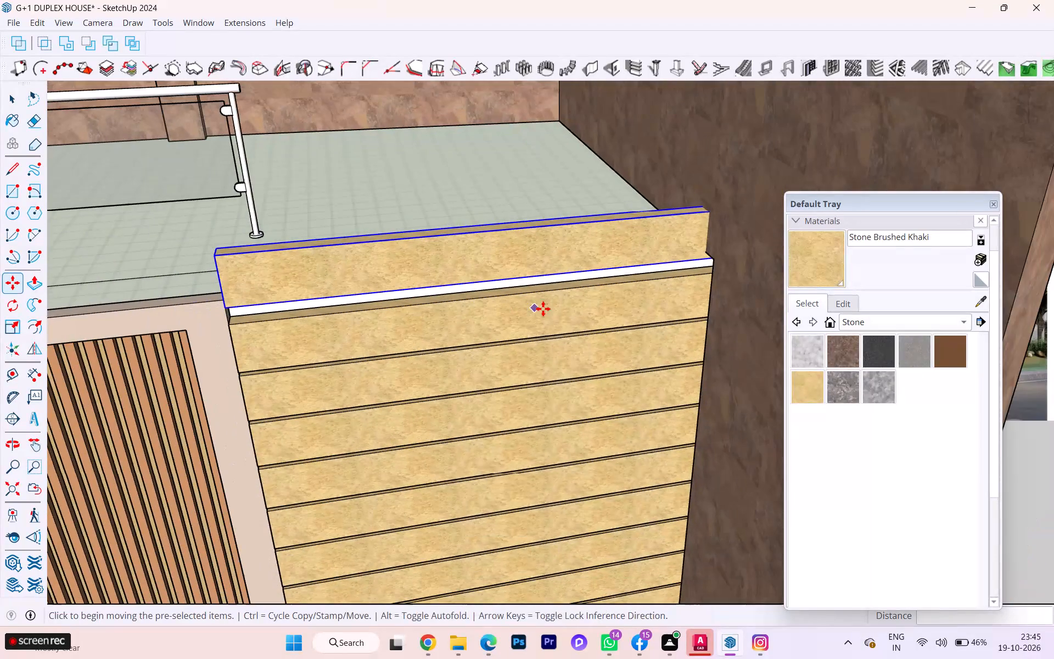
scroll(639, 271, "up", 2)
scroll(655, 264, "down", 1)
scroll(261, 296, "up", 4)
left_click(261, 297)
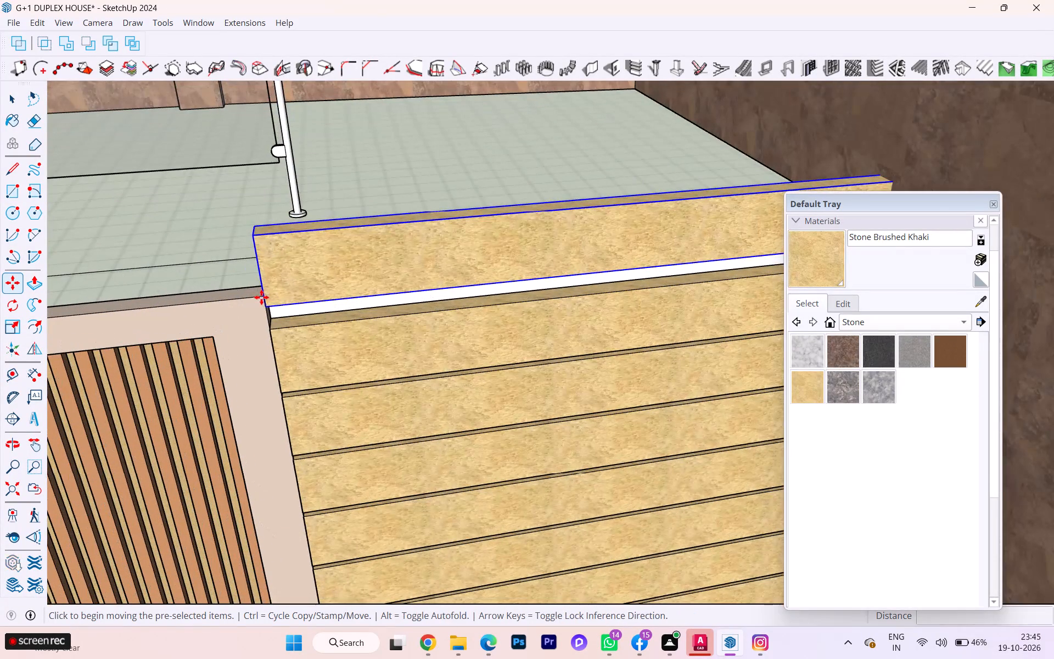
left_click(266, 305)
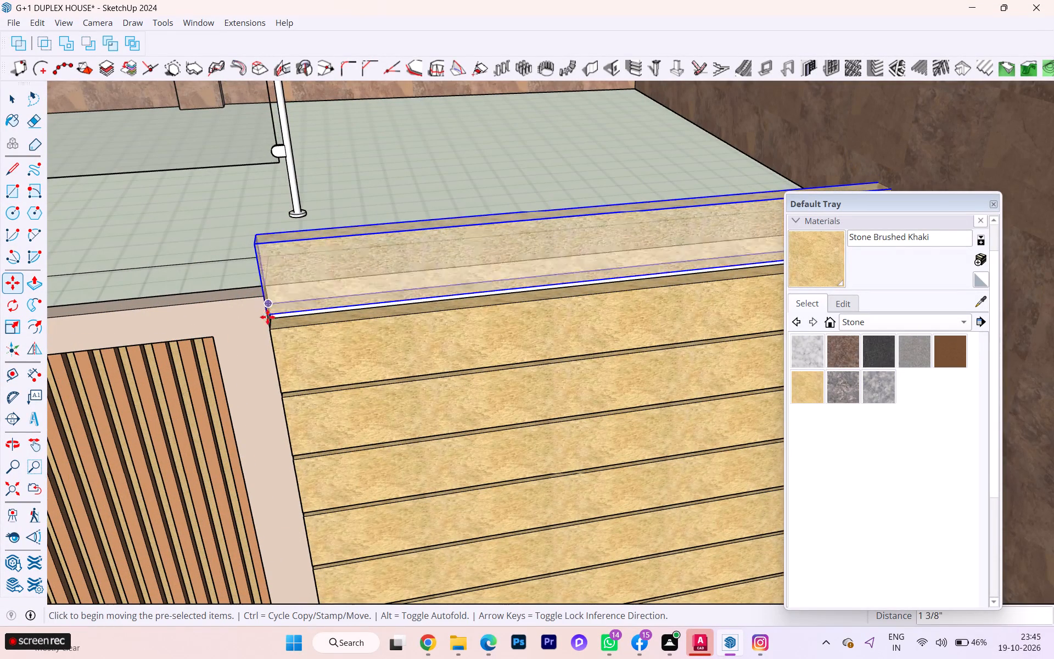
scroll(270, 321, "up", 6)
middle_click_drag(275, 305, 268, 277)
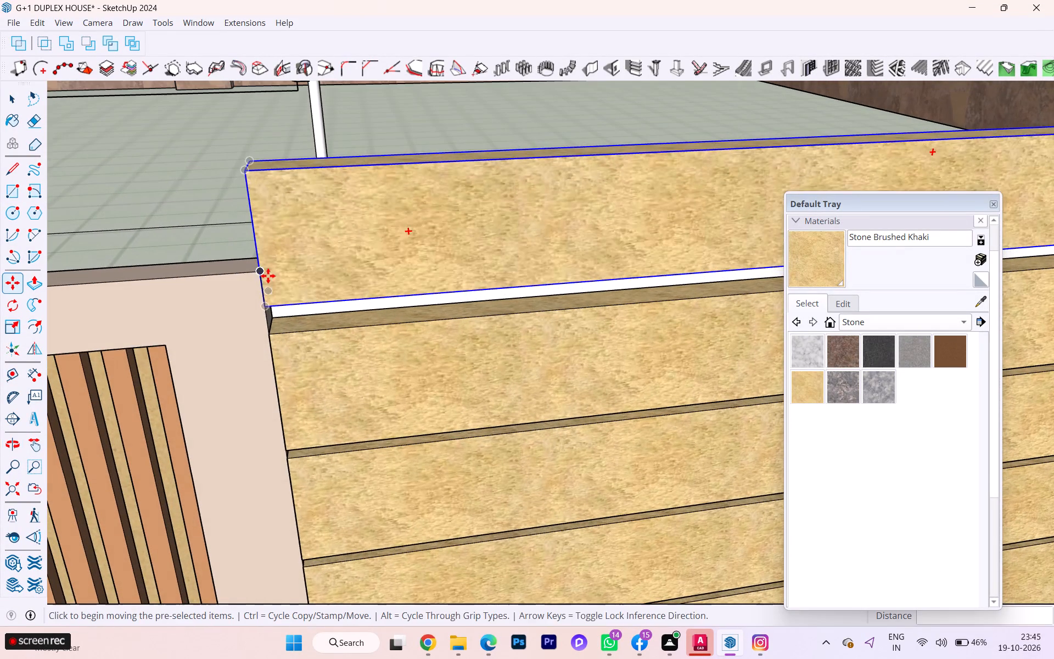
left_click(268, 306)
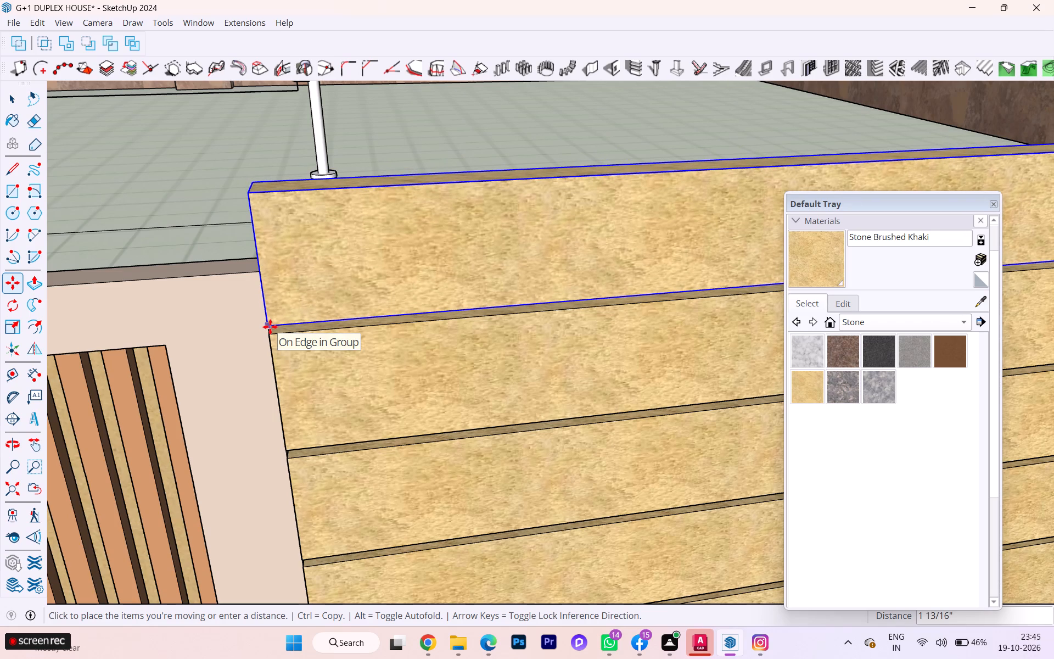
left_click(270, 327)
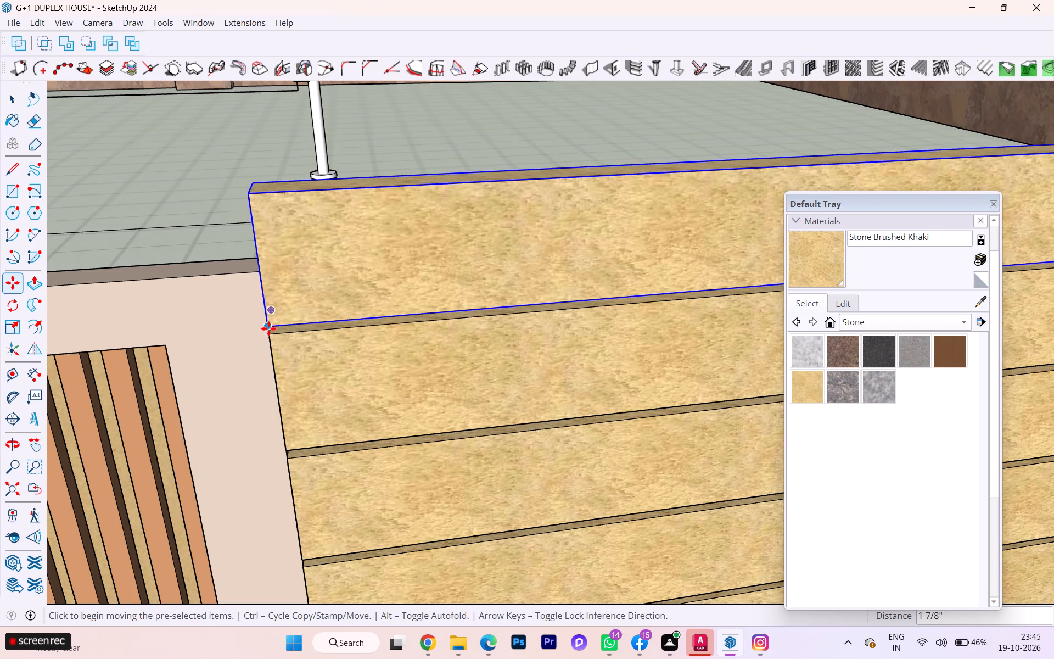
Copy the raised khaki strip straight up so that another strip sits directly on top of it.
left_click(268, 328)
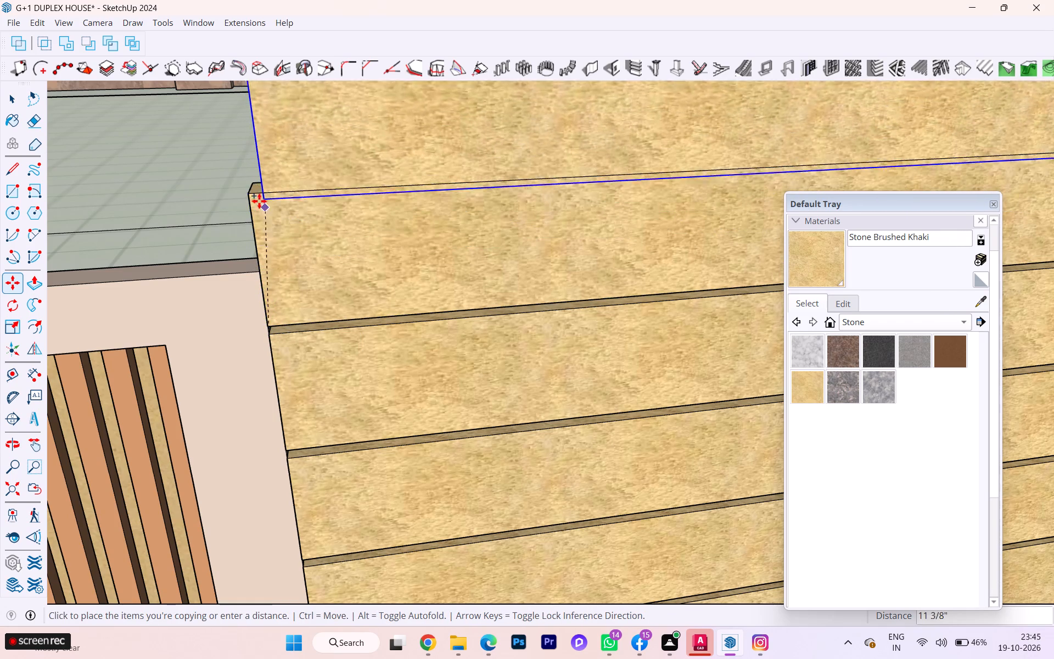
left_click(246, 194)
scroll(270, 269, "down", 8)
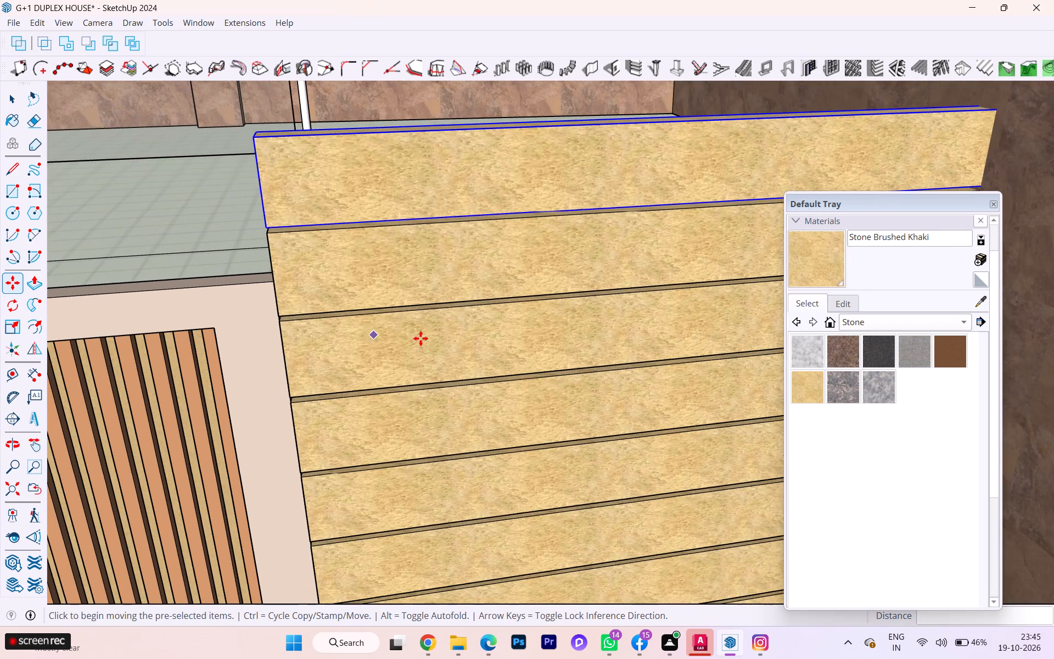
key("space")
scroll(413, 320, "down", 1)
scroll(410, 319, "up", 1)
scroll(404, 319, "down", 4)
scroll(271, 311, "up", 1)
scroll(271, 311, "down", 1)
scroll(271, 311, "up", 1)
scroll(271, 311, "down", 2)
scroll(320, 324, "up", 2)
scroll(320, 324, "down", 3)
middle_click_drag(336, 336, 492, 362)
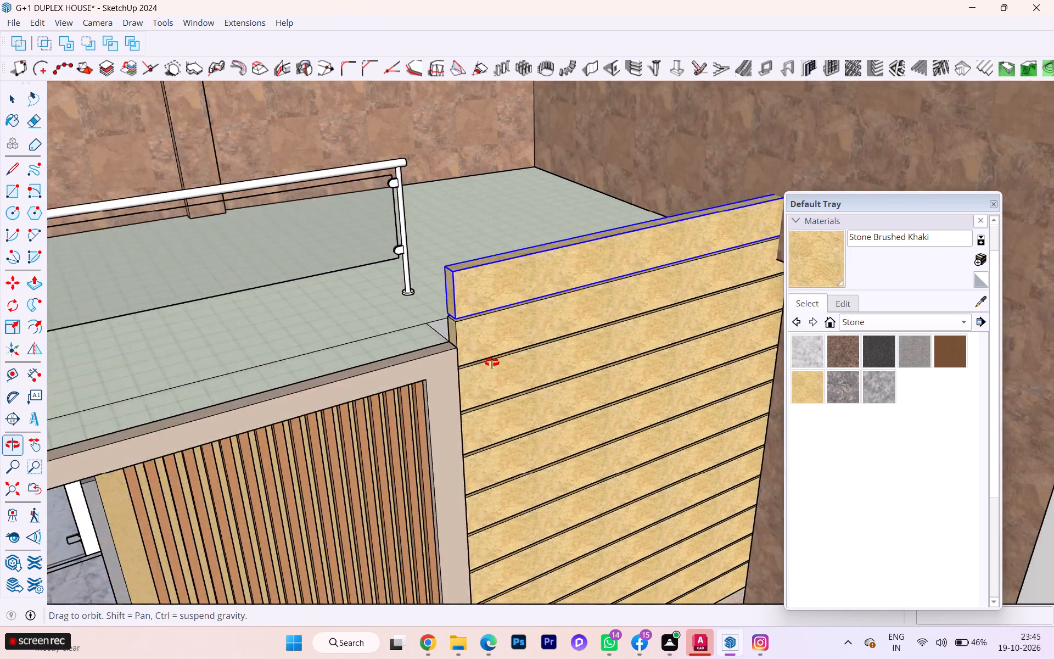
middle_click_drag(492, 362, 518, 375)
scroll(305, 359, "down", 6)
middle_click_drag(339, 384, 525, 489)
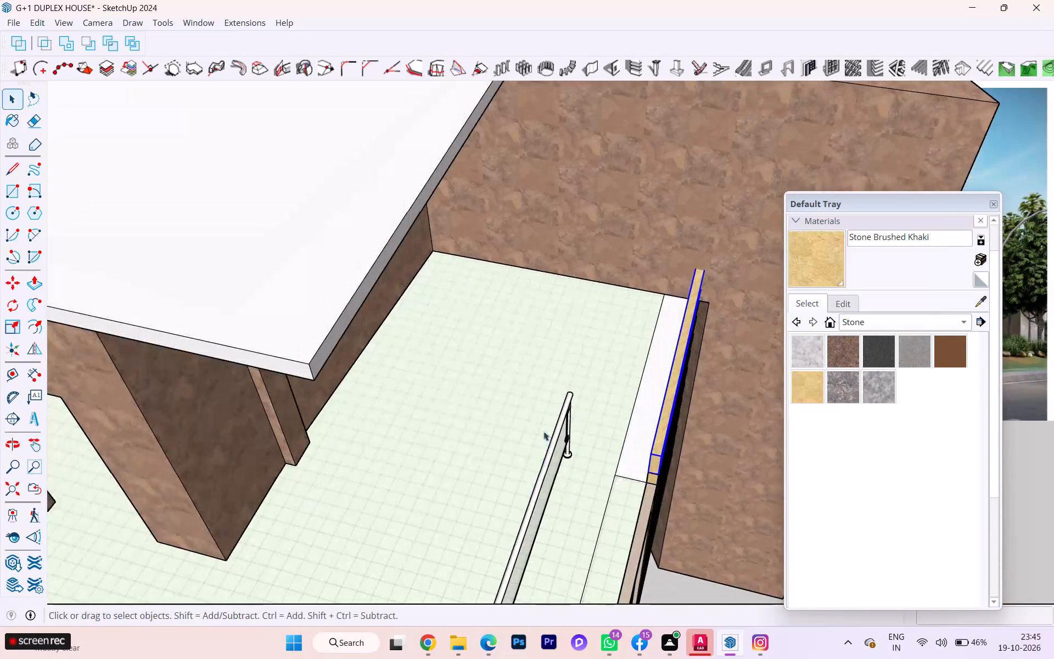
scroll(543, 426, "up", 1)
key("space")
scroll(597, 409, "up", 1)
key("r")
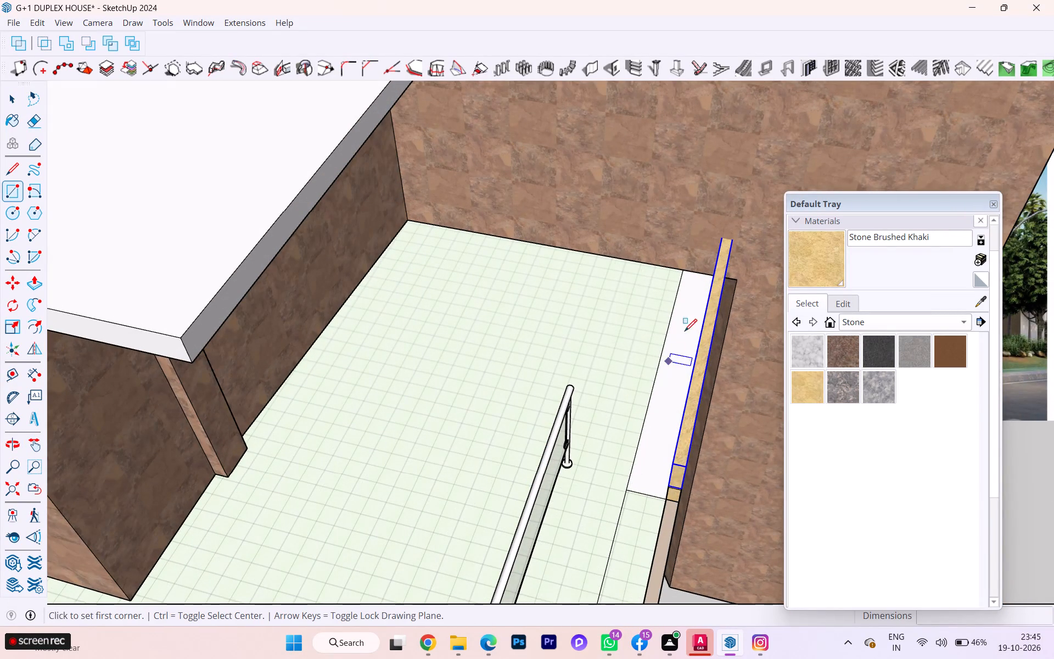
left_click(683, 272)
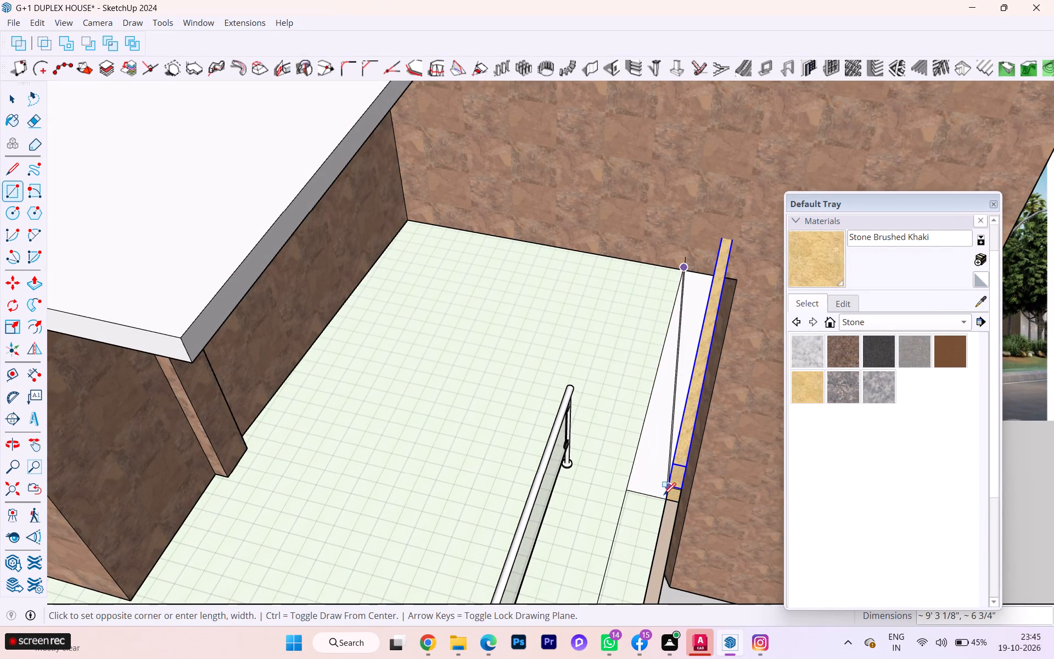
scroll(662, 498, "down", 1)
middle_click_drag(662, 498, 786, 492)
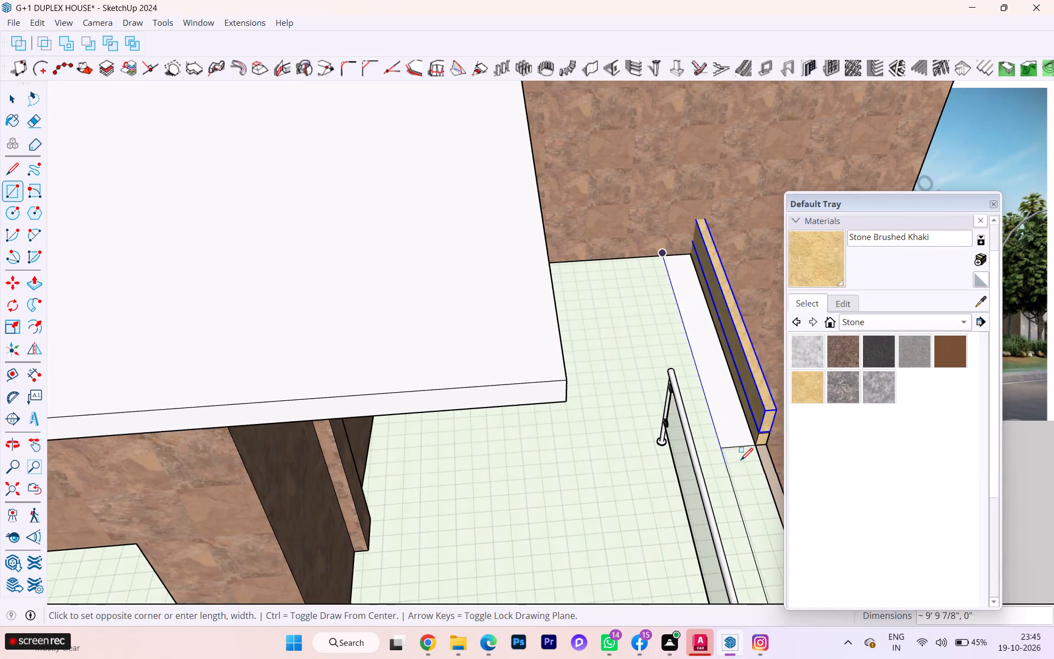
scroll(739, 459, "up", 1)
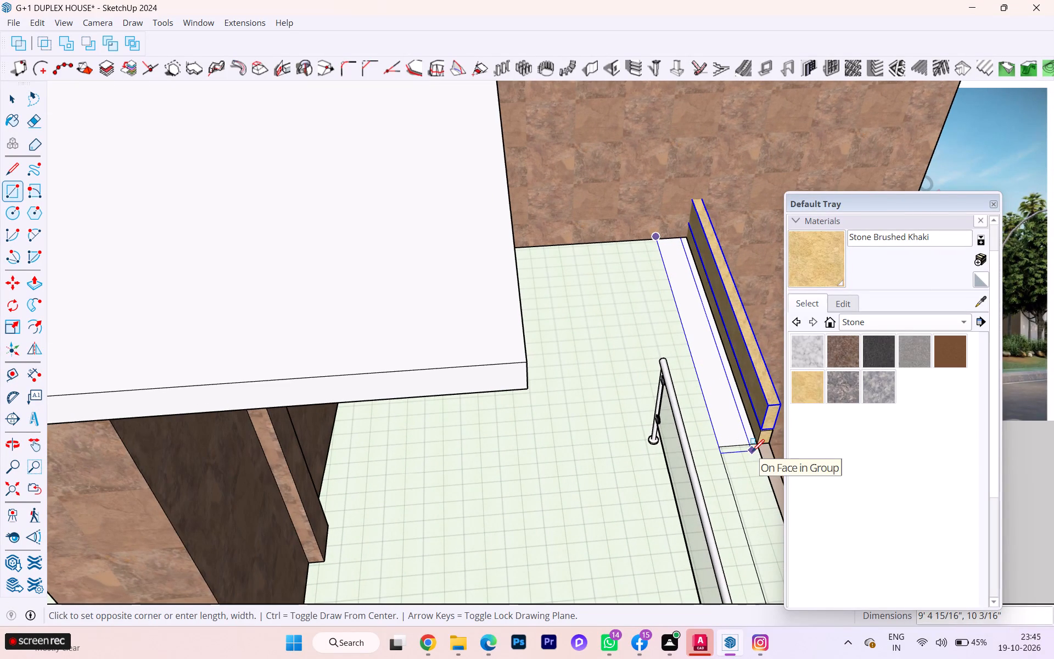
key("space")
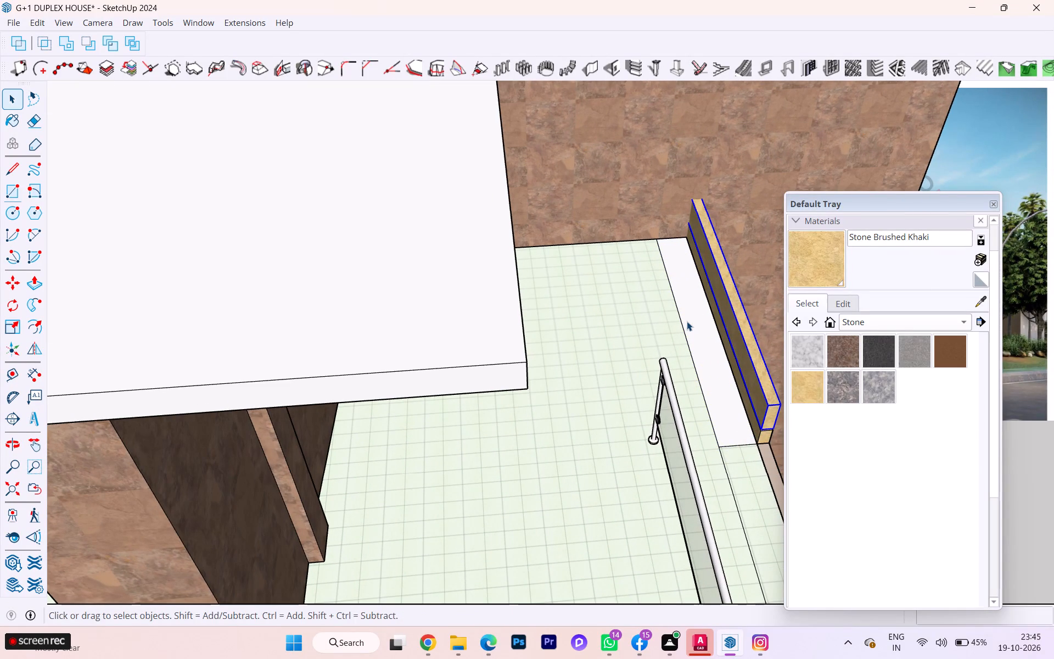
Draw a long rectangle about 8" wide on the white wall top, directly behind the raised khaki strips.
key("r")
left_click(668, 239)
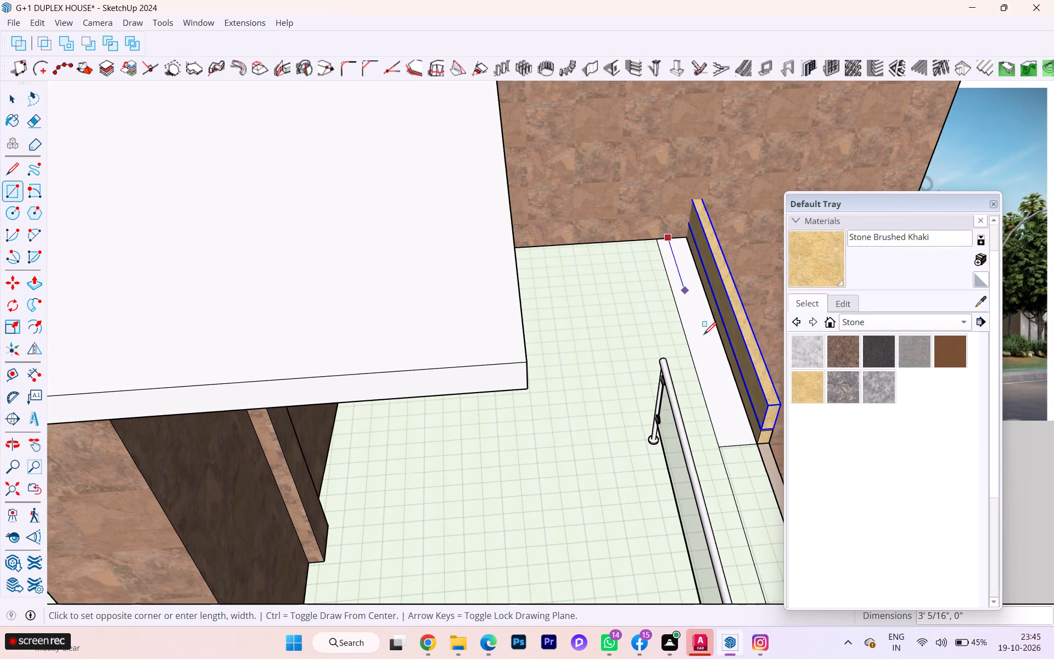
left_click(748, 427)
key("space")
Push/Pull the rectangle upward 3' to form a parapet wall behind the khaki strips.
left_click(725, 387)
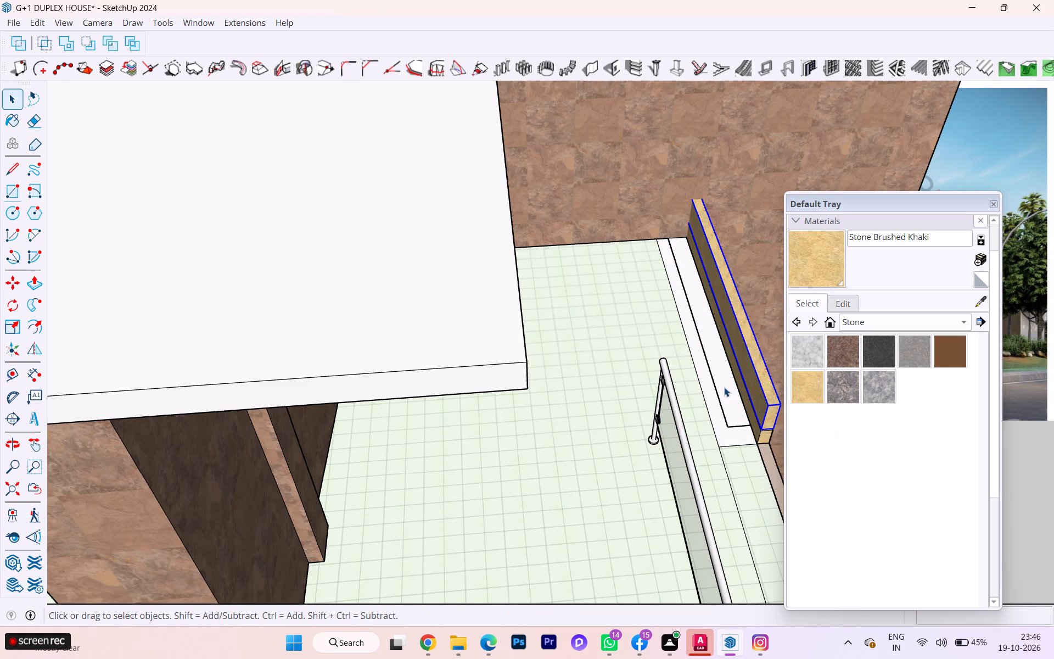
key("p")
left_click(724, 387)
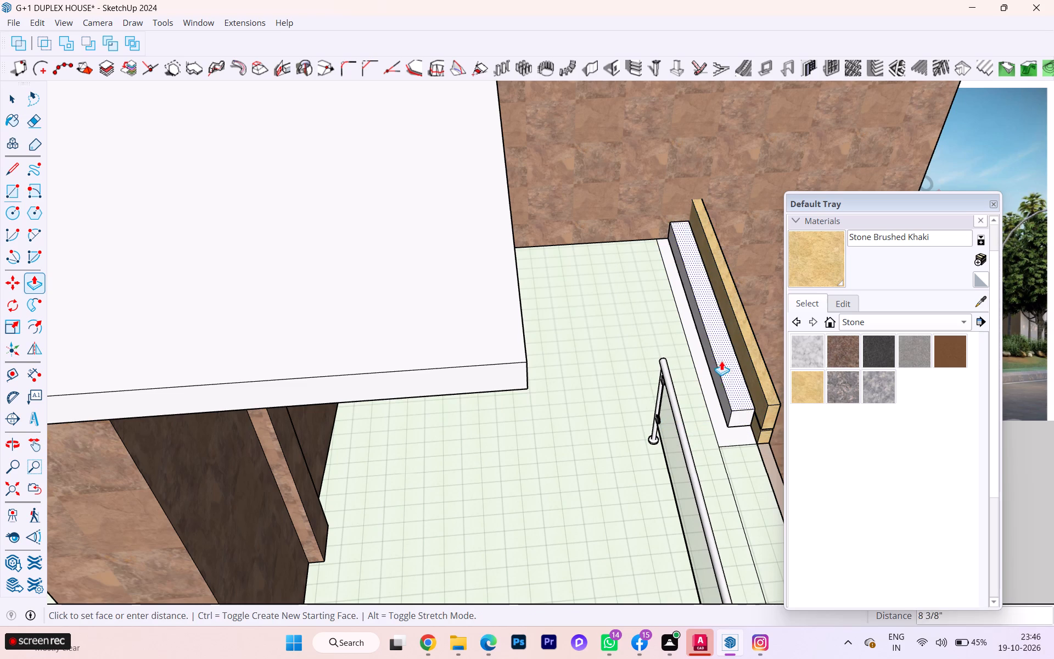
scroll(684, 325, "down", 1)
scroll(629, 353, "down", 3)
scroll(611, 350, "up", 2)
scroll(611, 350, "down", 3)
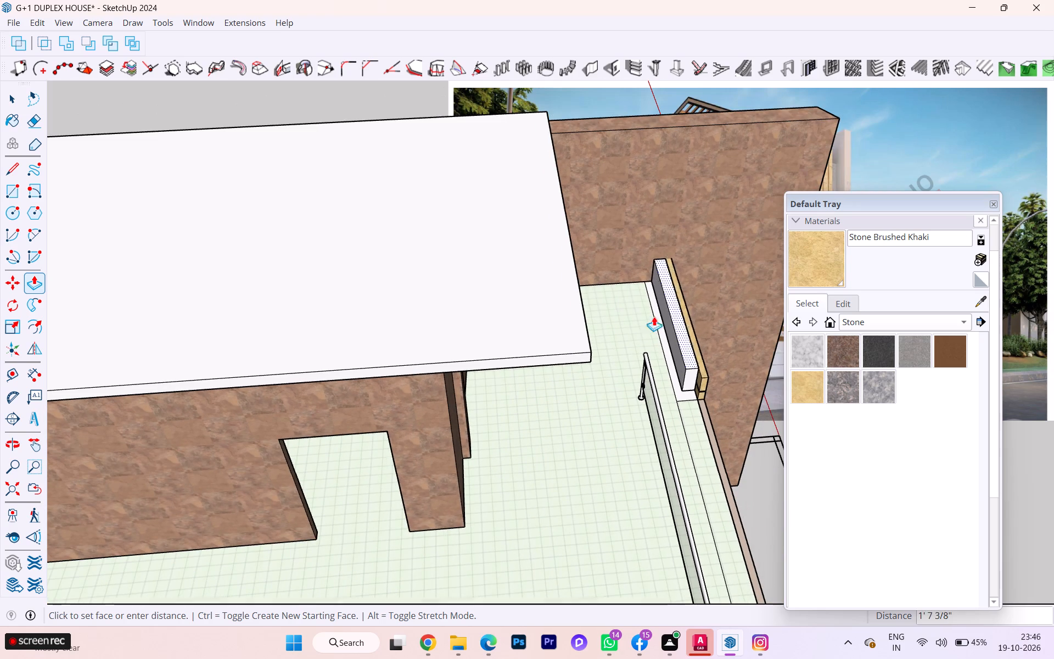
key("3")
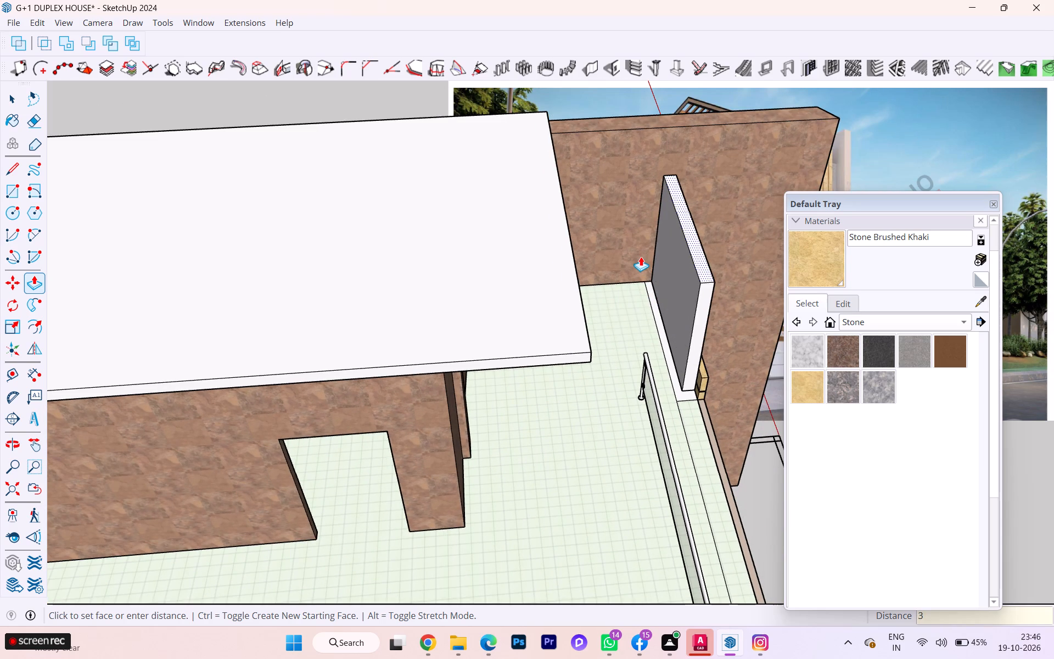
key("apostrophe")
key("Return")
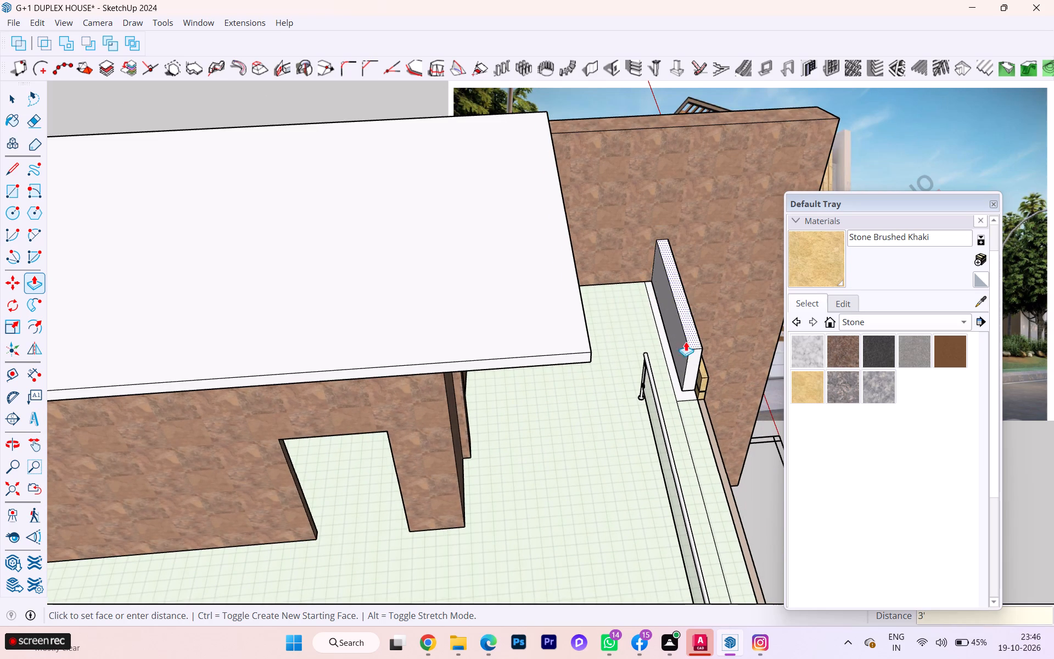
Examine how the new parapet wall lines up with the khaki strips, from the corner and from the front.
scroll(665, 393, "up", 8)
scroll(692, 389, "down", 1)
scroll(691, 389, "up", 4)
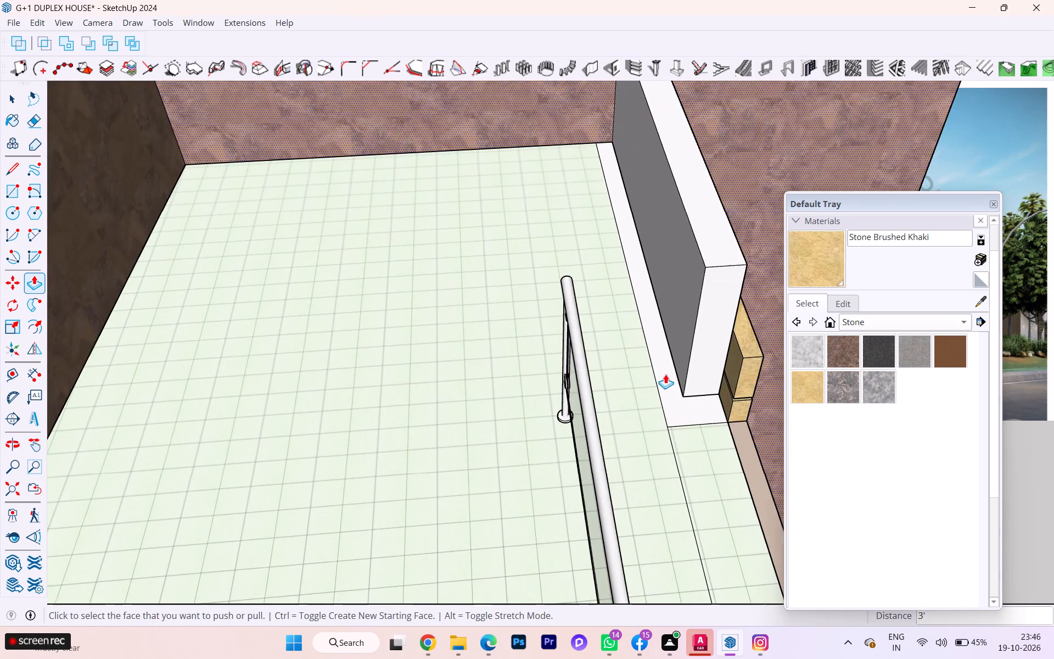
middle_click_drag(680, 372, 327, 372)
scroll(395, 358, "down", 3)
key("space")
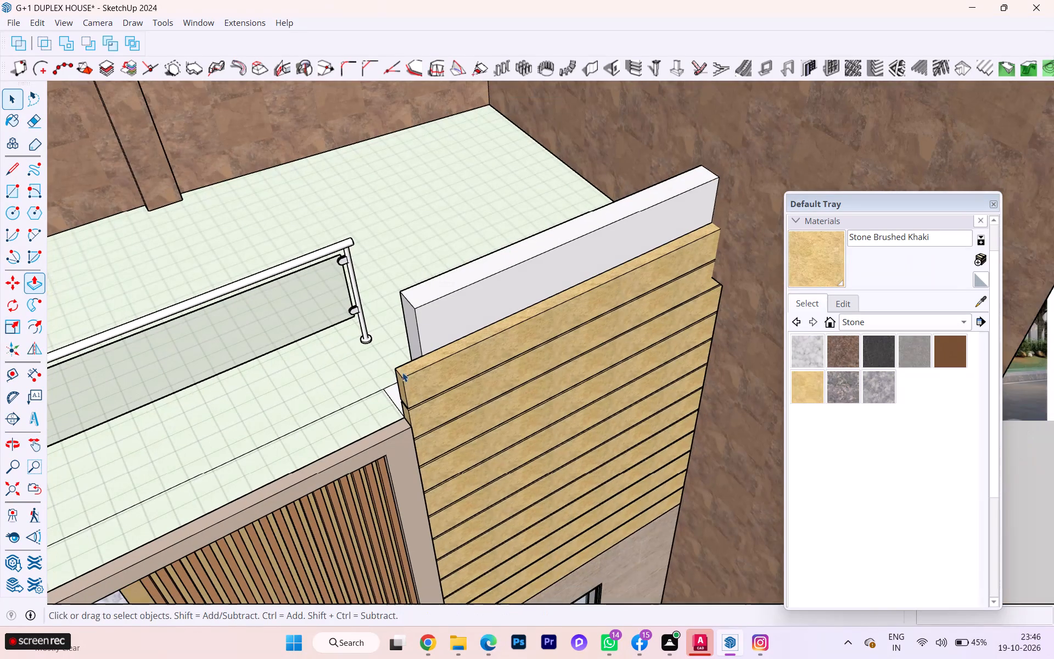
middle_click_drag(493, 415, 396, 199)
scroll(409, 232, "down", 1)
scroll(412, 244, "up", 2)
scroll(413, 249, "down", 2)
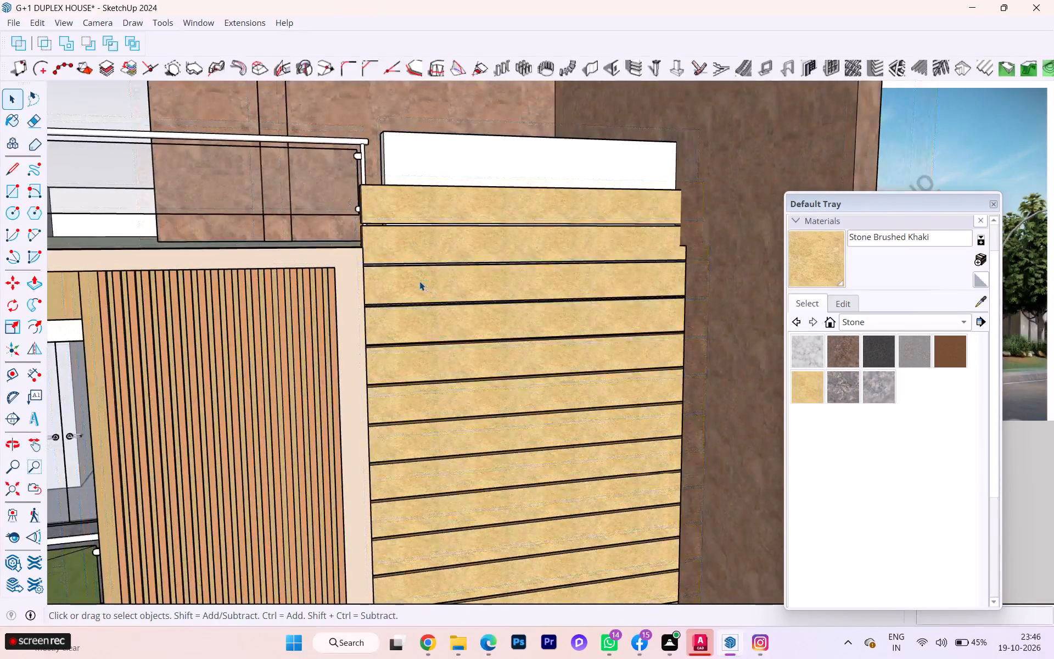
Push the parapet wall's free end face, on the balcony railing side, in by about 1".
middle_click_drag(417, 280, 741, 446)
scroll(556, 425, "down", 1)
middle_click_drag(468, 423, 408, 465)
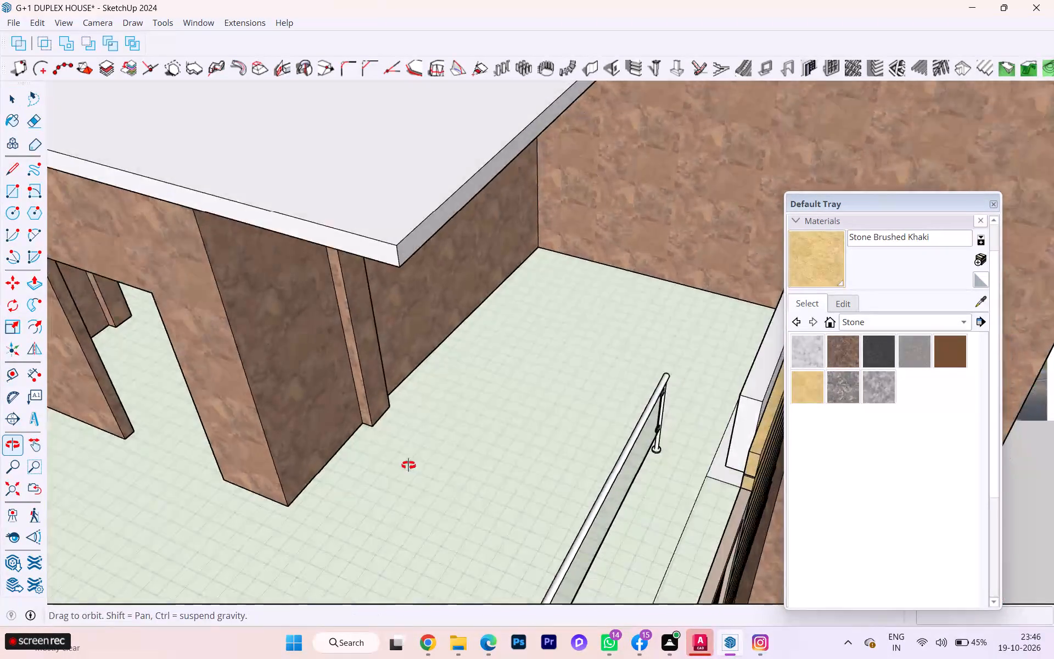
middle_click_drag(408, 465, 639, 499)
scroll(369, 430, "down", 3)
scroll(644, 322, "up", 7)
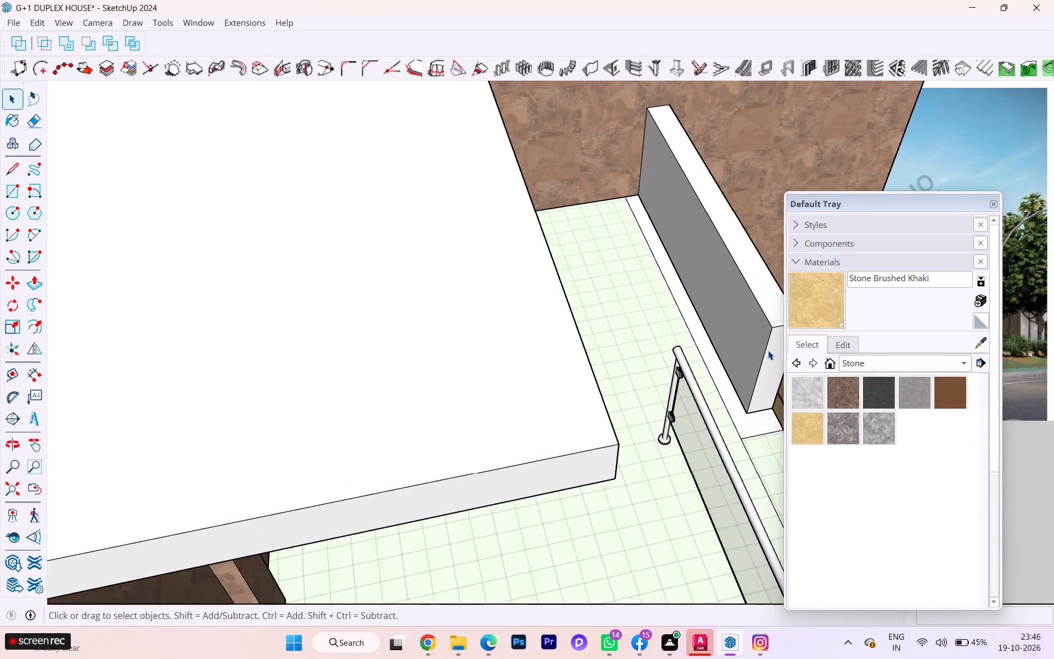
scroll(768, 350, "up", 2)
left_click(748, 396)
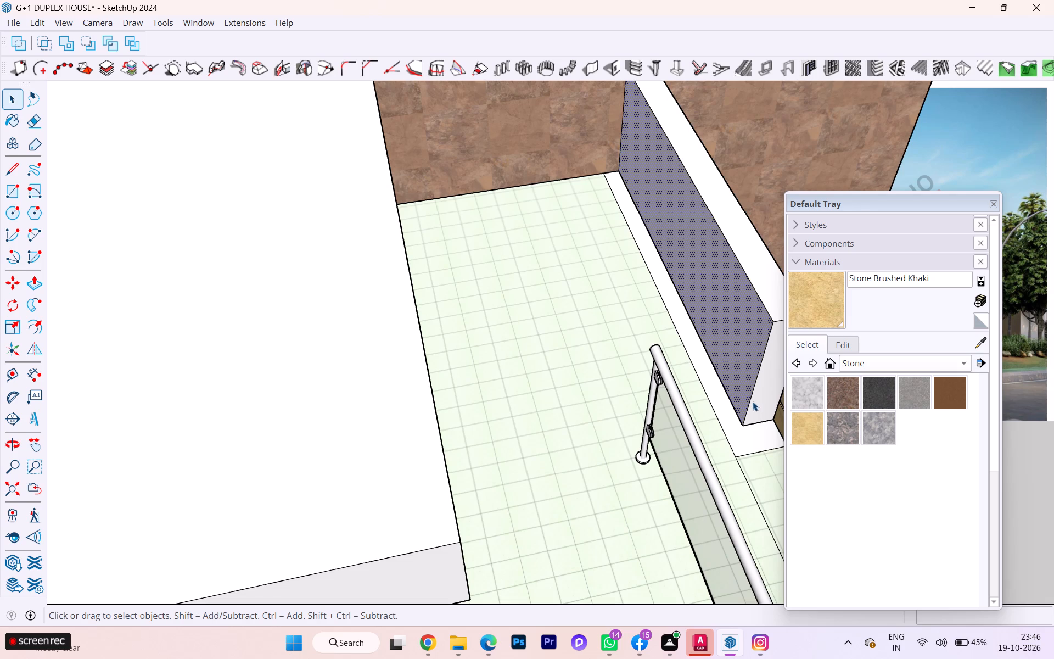
left_click(753, 403)
left_click(750, 410)
left_click(748, 415)
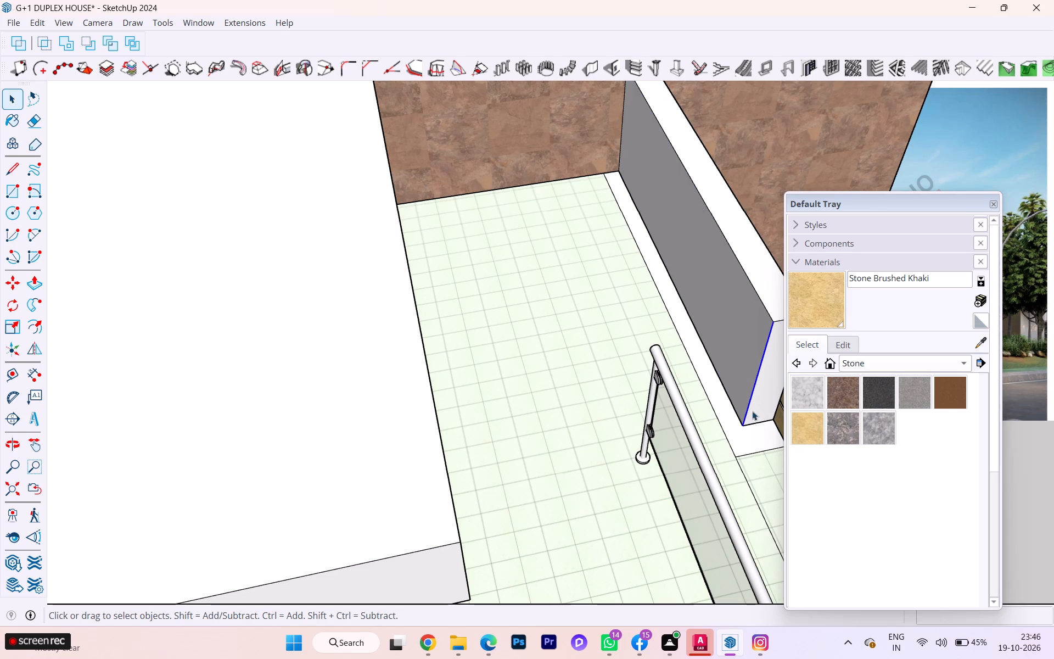
key("p")
left_click(760, 389)
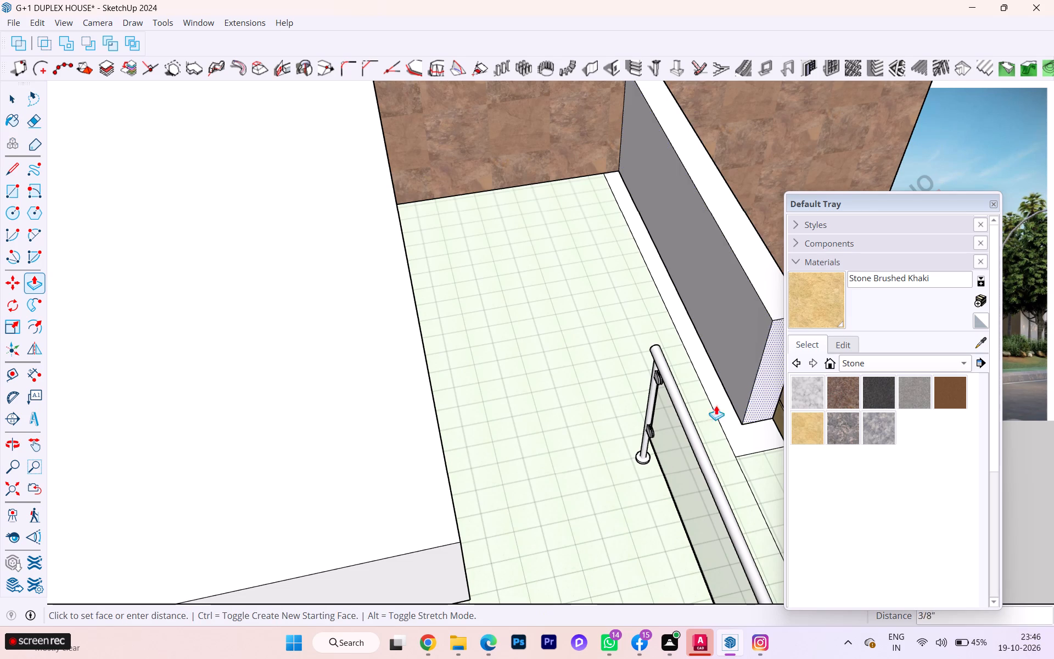
left_click(639, 430)
key("space")
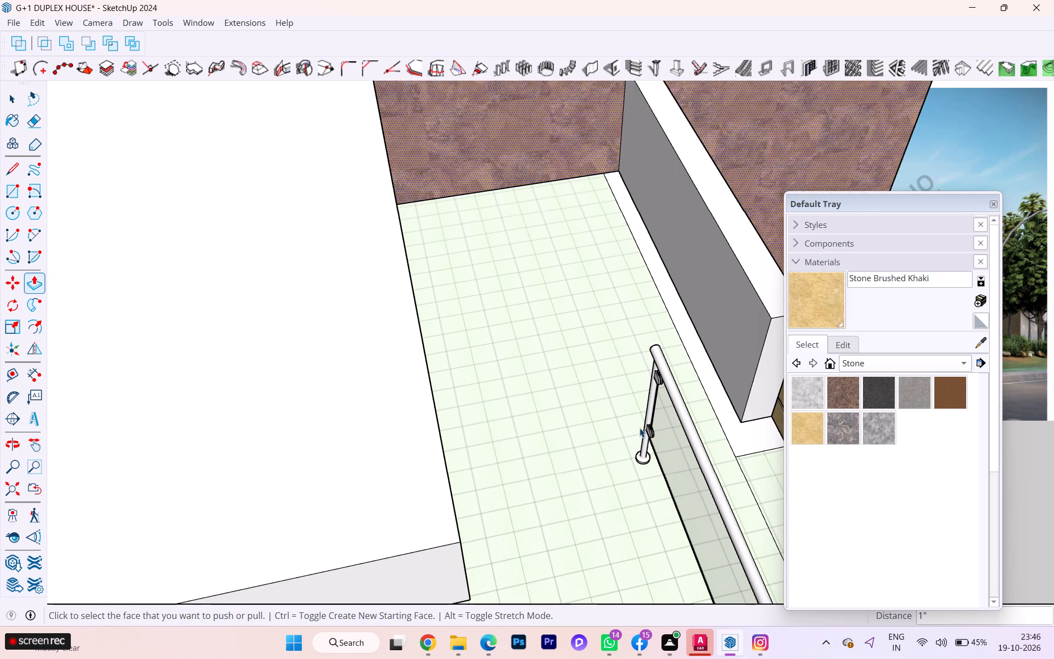
Copy the vertical inner edge at the parapet's free end 3" along the inner face and move the copy a further 3".
left_click(757, 368)
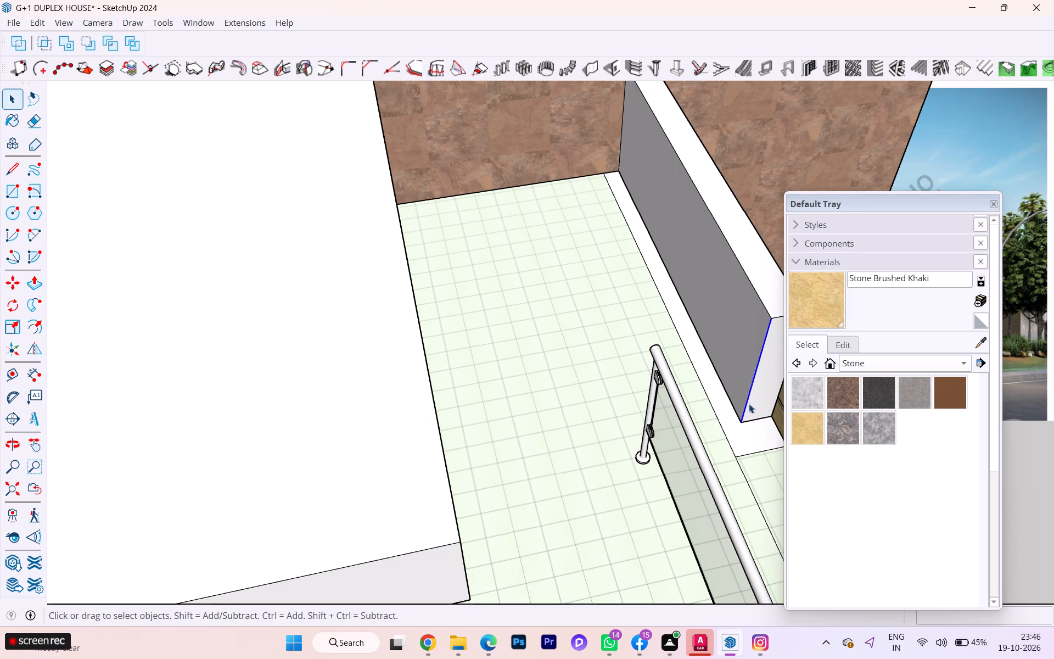
key("m")
left_click(743, 421)
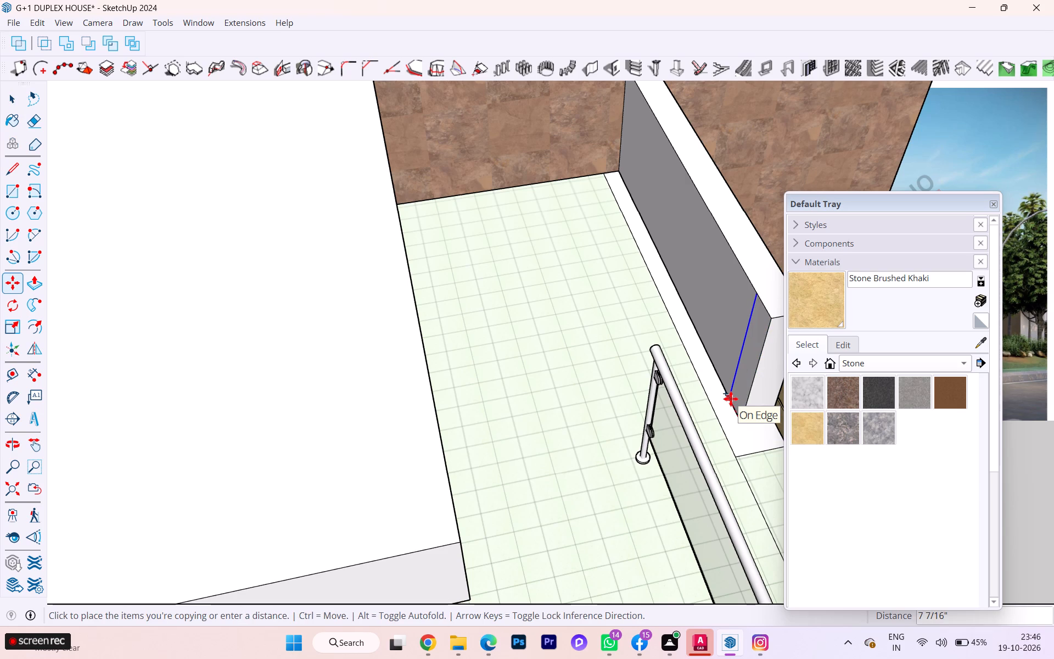
key("3")
key("Return")
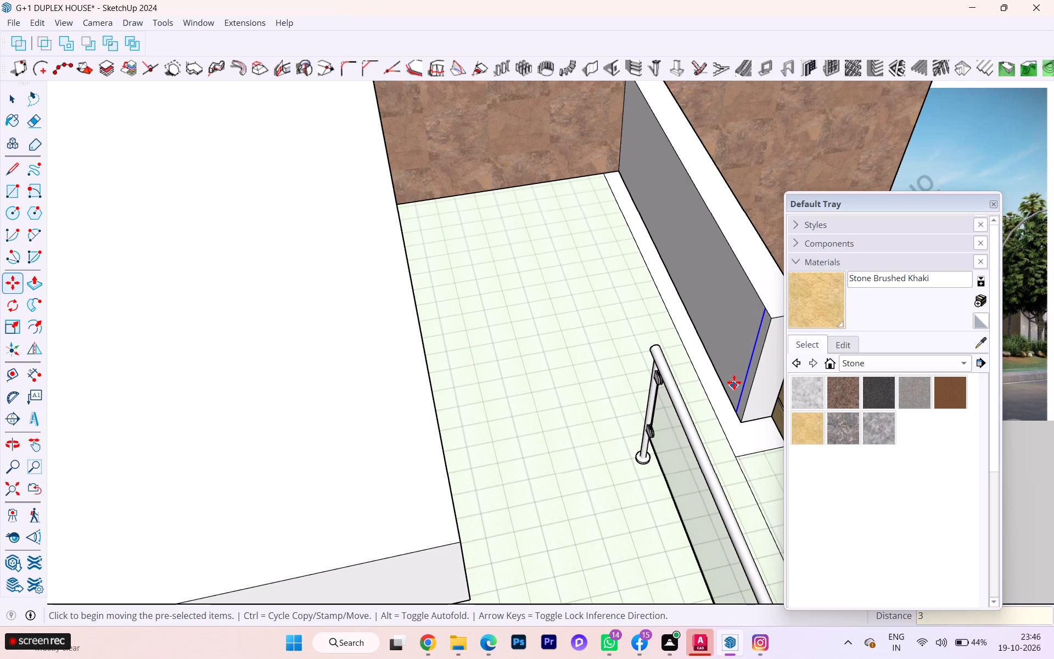
left_click(741, 392)
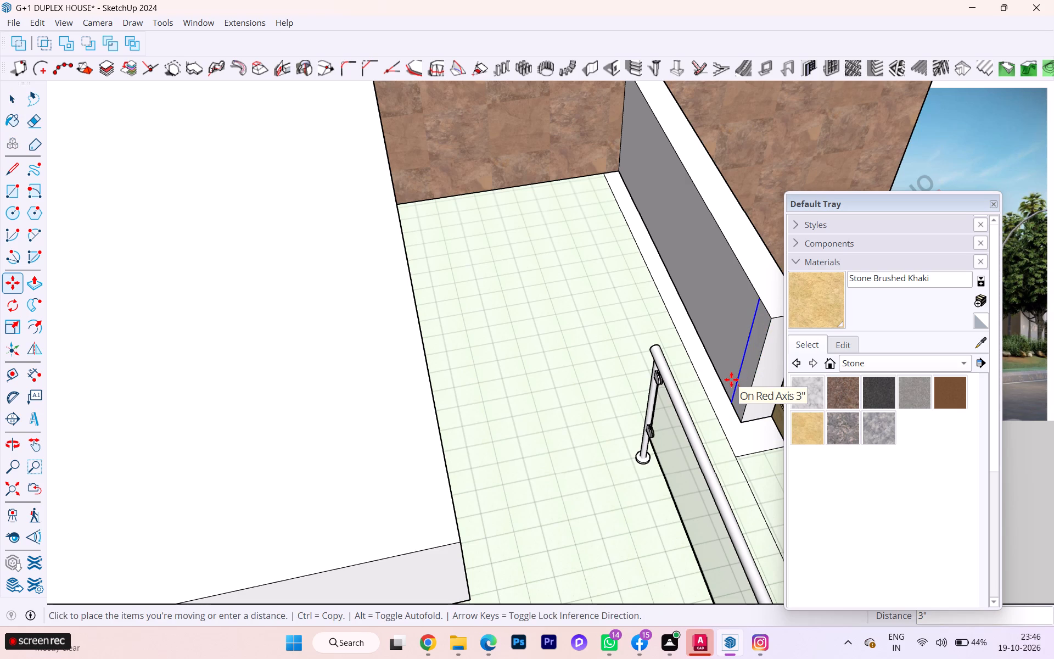
key("3")
key("Return")
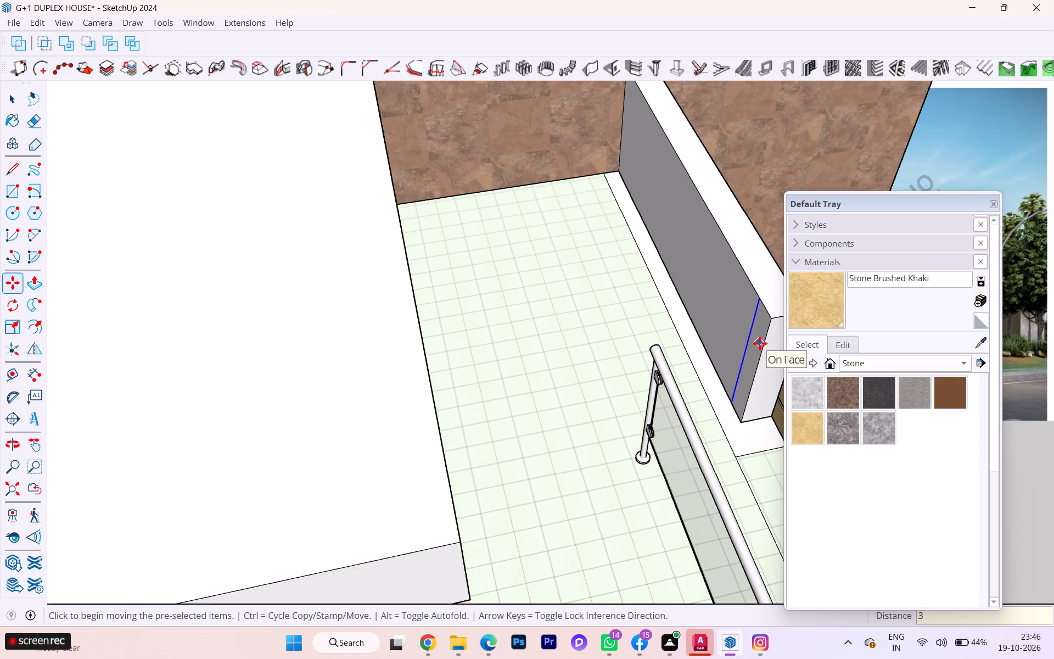
Push/Pull the narrow strip at the end of the parapet's inner face out to the balcony railing's end post, forming a short return.
key("p")
left_click(759, 333)
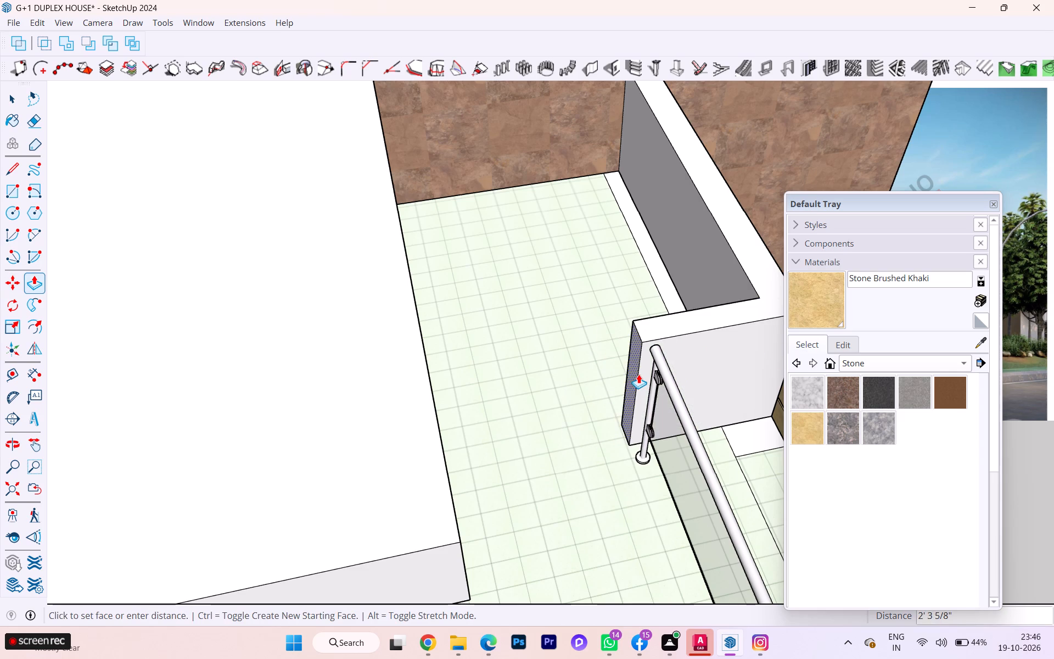
left_click(652, 364)
key("space")
scroll(580, 376, "down", 2)
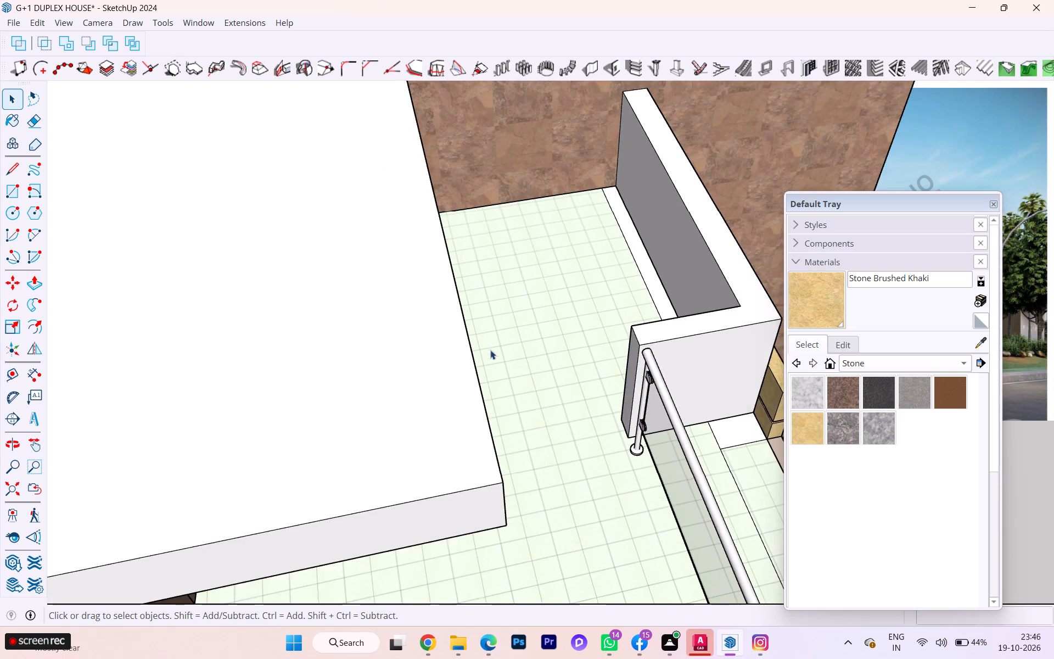
Examine from the front how the parapet and its new return meet the railing and the khaki strips.
scroll(490, 350, "down", 4)
scroll(513, 340, "up", 1)
scroll(722, 372, "down", 1)
middle_click_drag(722, 374, 152, 318)
scroll(321, 373, "down", 2)
middle_click_drag(340, 372, 357, 310)
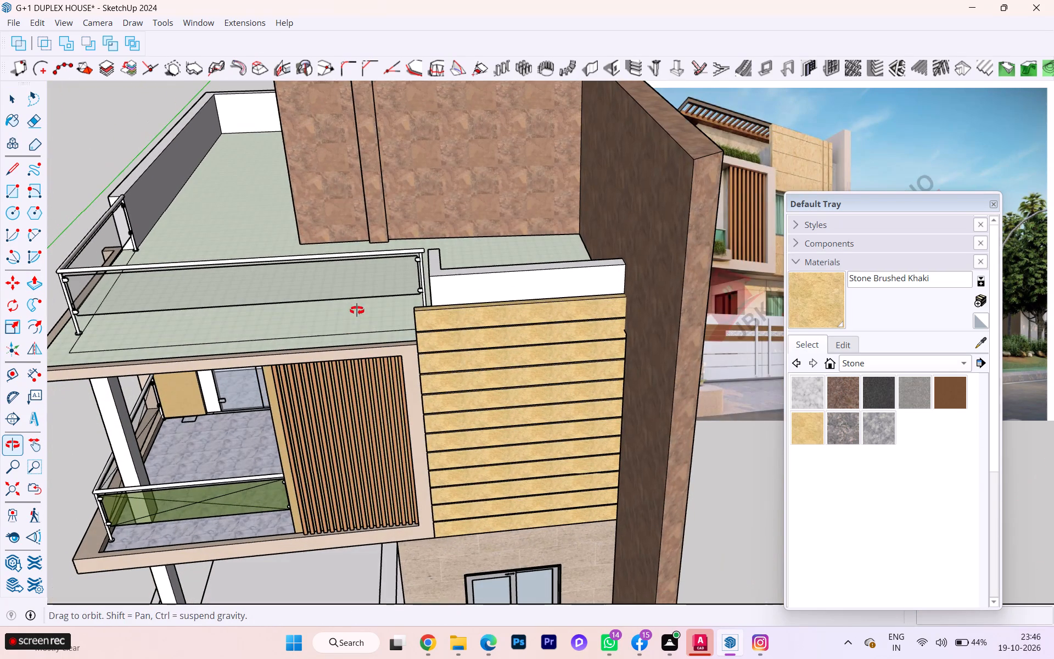
middle_click_drag(357, 310, 427, 221)
scroll(433, 259, "up", 3)
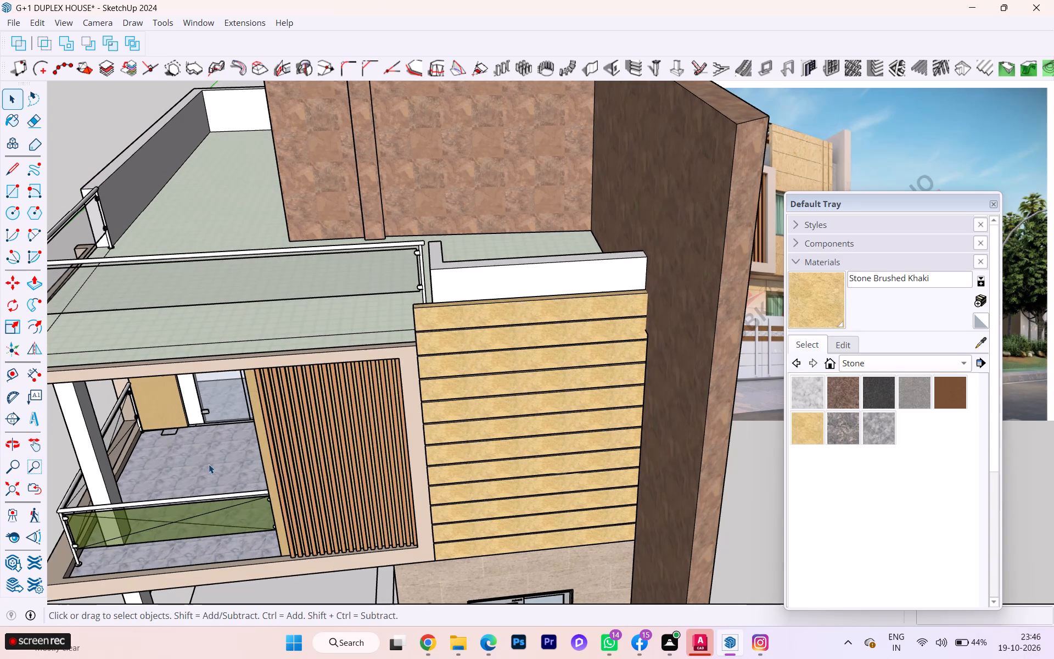
scroll(228, 474, "down", 3)
scroll(291, 495, "up", 1)
scroll(293, 497, "down", 1)
middle_click_drag(268, 522, 389, 422)
scroll(438, 396, "up", 1)
scroll(442, 394, "down", 1)
scroll(477, 371, "up", 3)
middle_click_drag(411, 395, 288, 412)
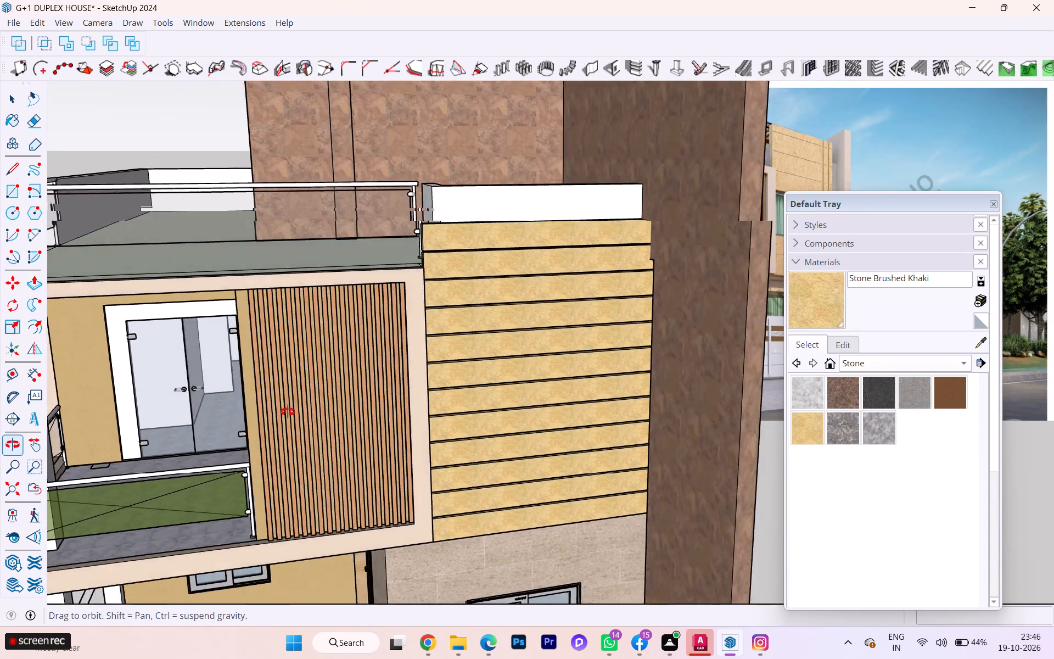
middle_click_drag(288, 412, 256, 426)
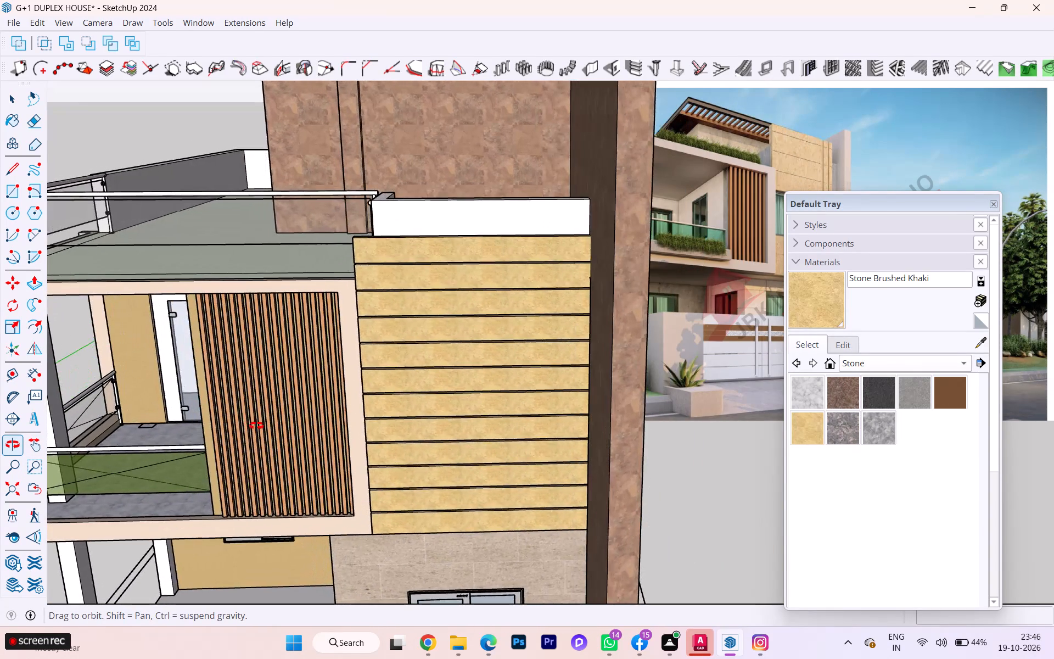
Push the end face of the khaki strips protruding on the outer side of the brown wall in by about 4 1/2".
middle_click_drag(256, 426, 103, 440)
scroll(317, 409, "up", 3)
scroll(383, 418, "down", 1)
middle_click_drag(399, 425, 350, 408)
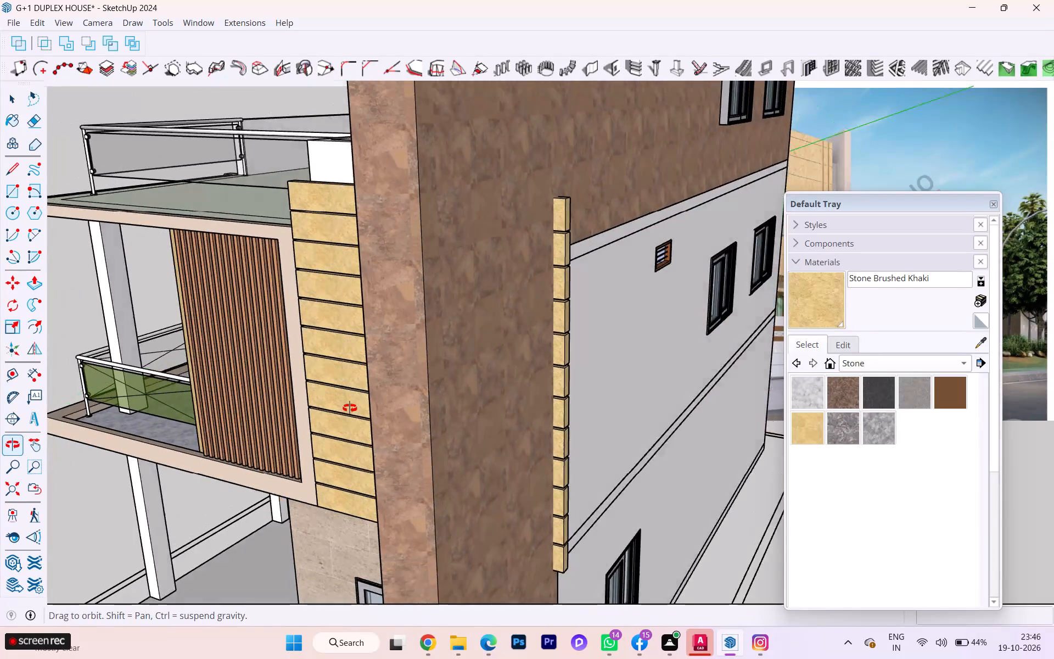
middle_click_drag(350, 408, 322, 407)
scroll(429, 455, "up", 3)
key("space")
scroll(556, 532, "down", 1)
scroll(558, 545, "up", 5)
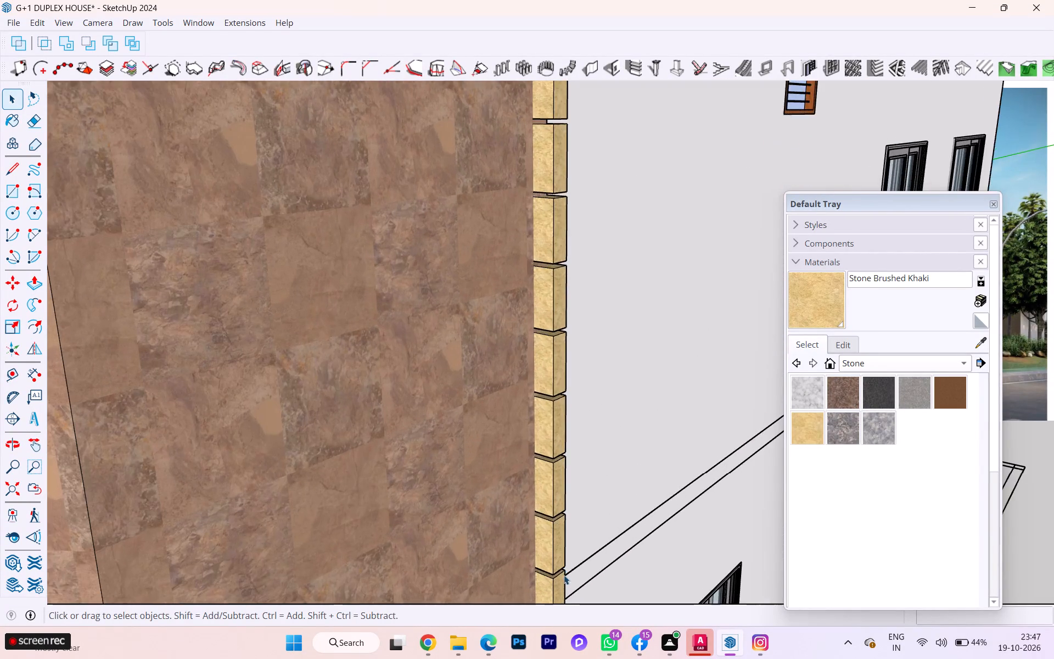
middle_click_drag(560, 582, 518, 490)
scroll(560, 582, "down", 1)
scroll(518, 490, "up", 3)
double_click(502, 522)
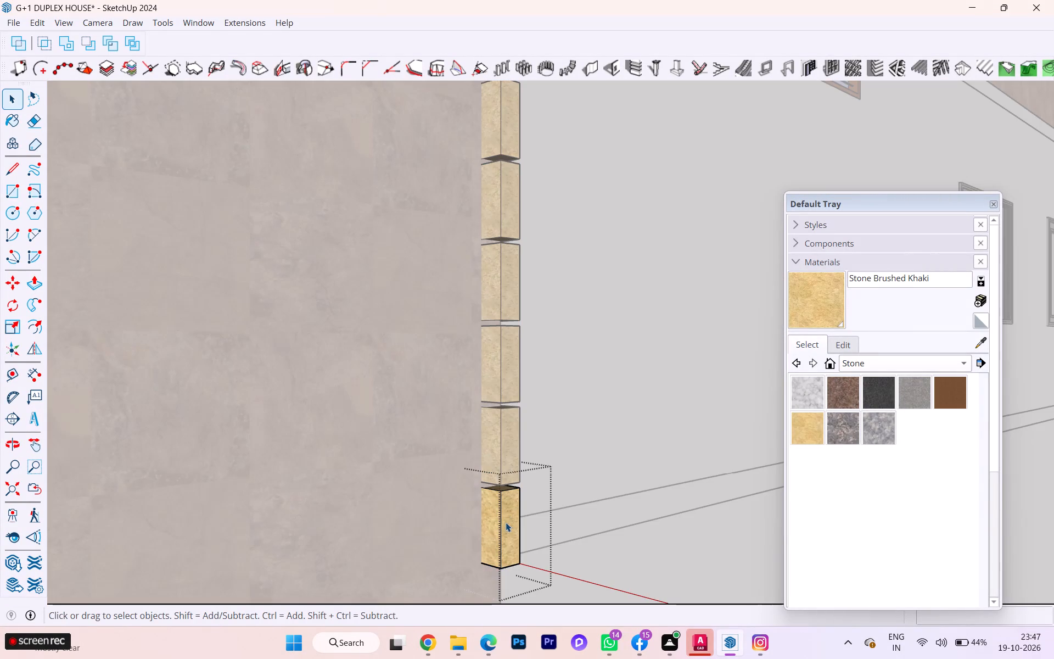
left_click(506, 522)
key("p")
left_click(506, 522)
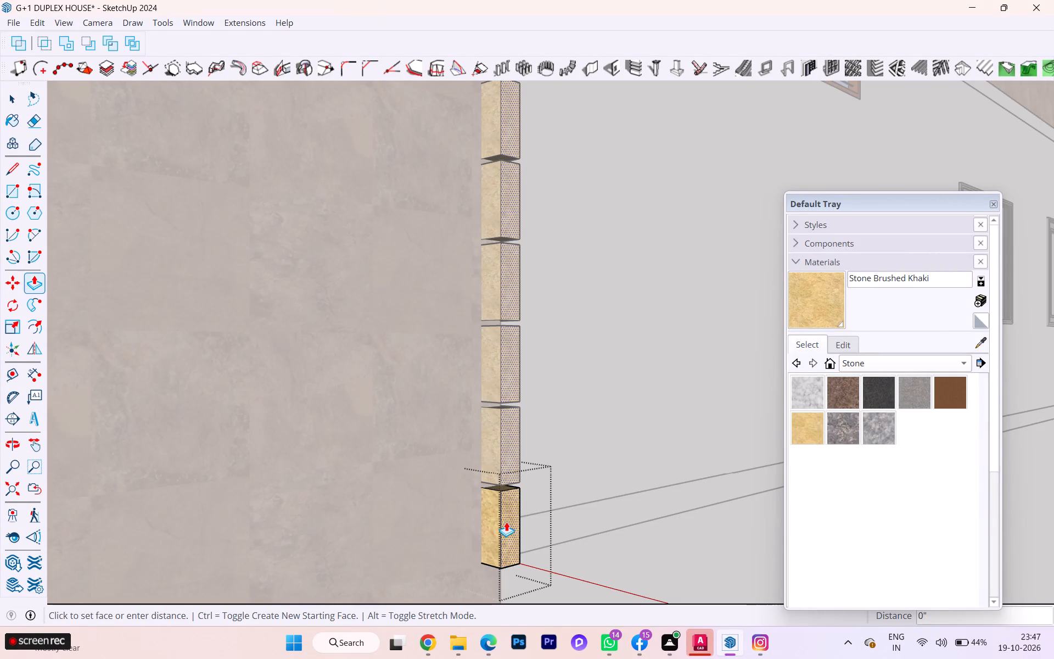
left_click(455, 477)
Push the same strip end face in by a further 3 9/16" or so, into the brown wall, and leave the strip component.
scroll(456, 486, "down", 10)
key("space")
scroll(484, 484, "up", 2)
scroll(484, 484, "down", 1)
scroll(499, 504, "up", 5)
left_click(470, 499)
left_click(474, 498)
left_click(474, 498)
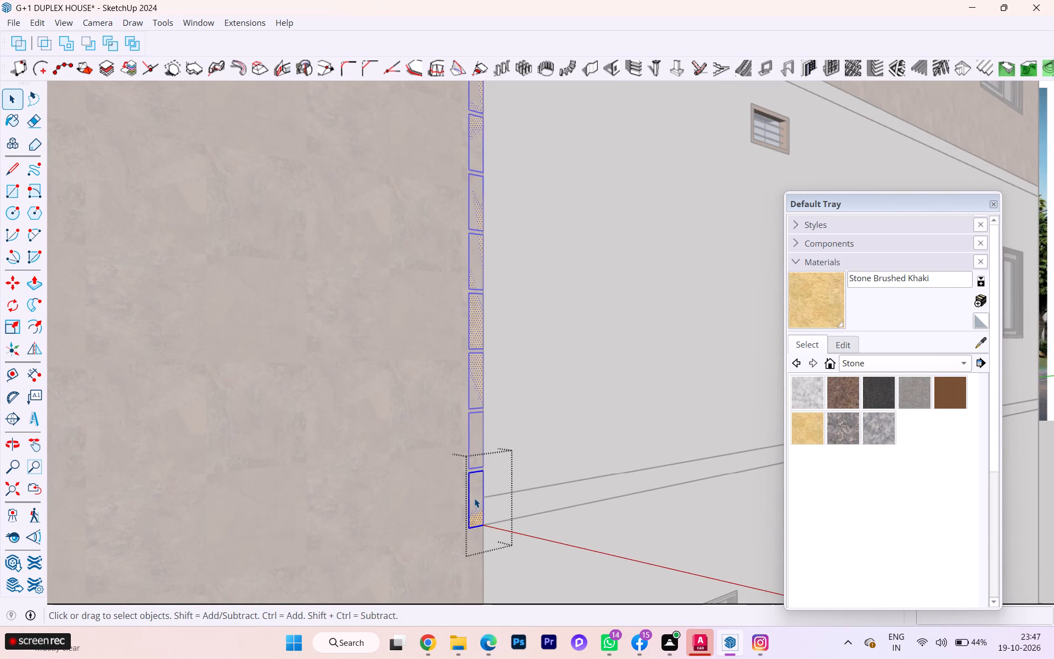
double_click(474, 498)
key("p")
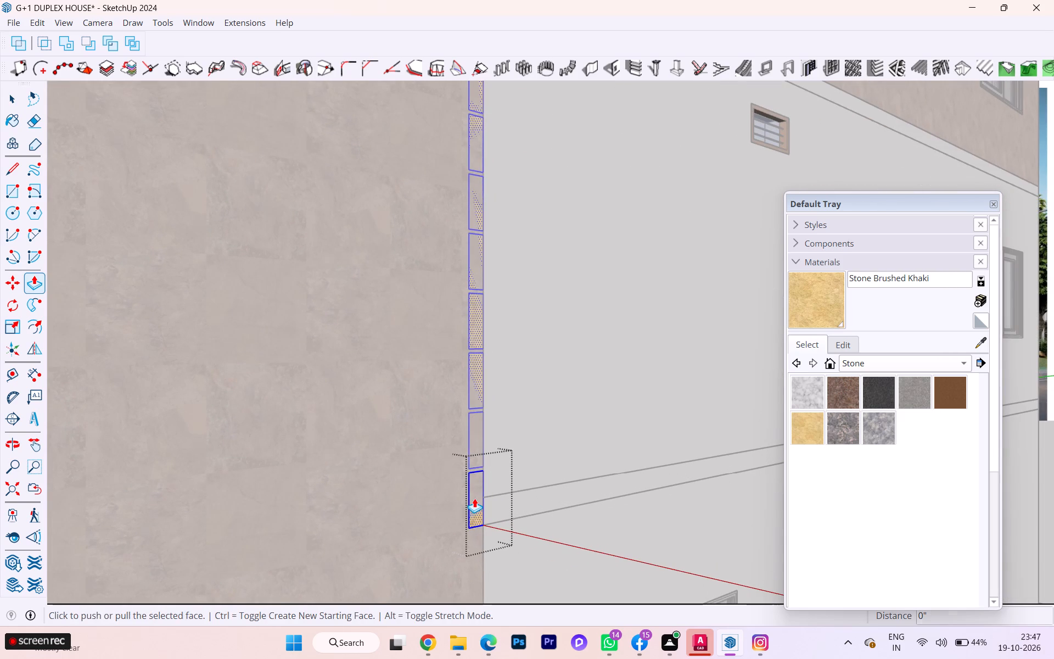
left_click(474, 498)
left_click(465, 487)
scroll(459, 492, "down", 2)
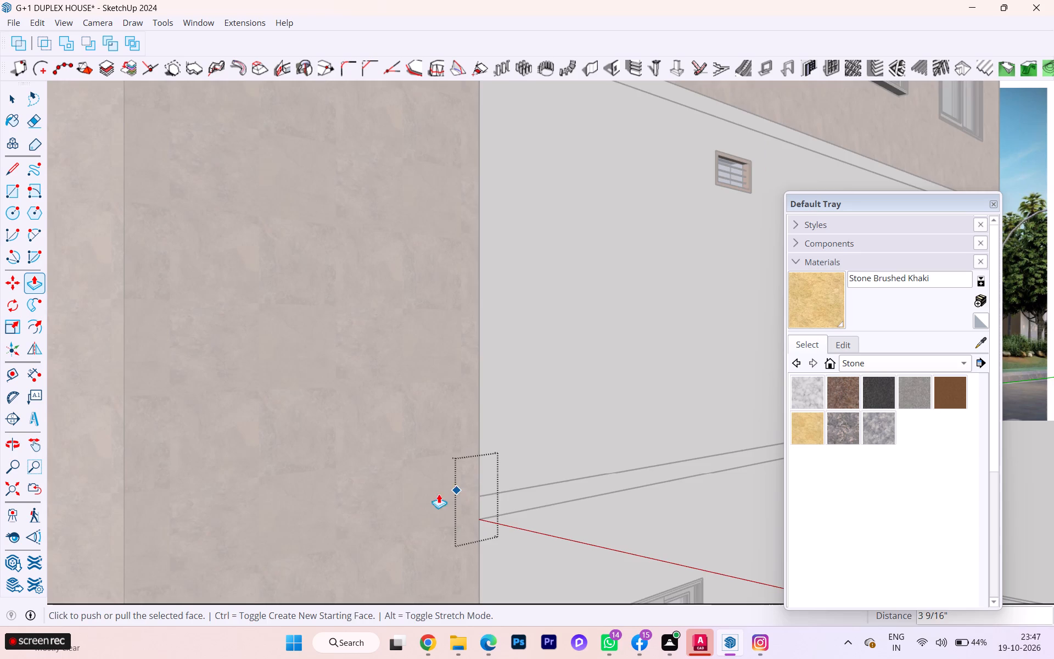
scroll(431, 493, "down", 1)
middle_click_drag(429, 492, 665, 514)
key("space")
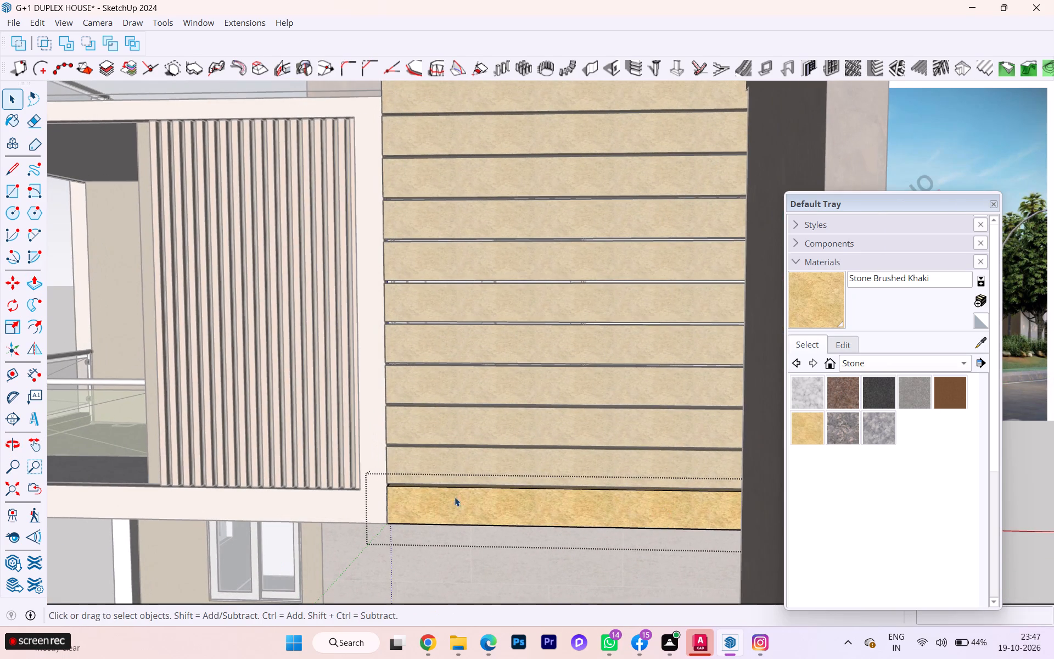
left_click(439, 498)
scroll(313, 484, "down", 9)
left_click(700, 484)
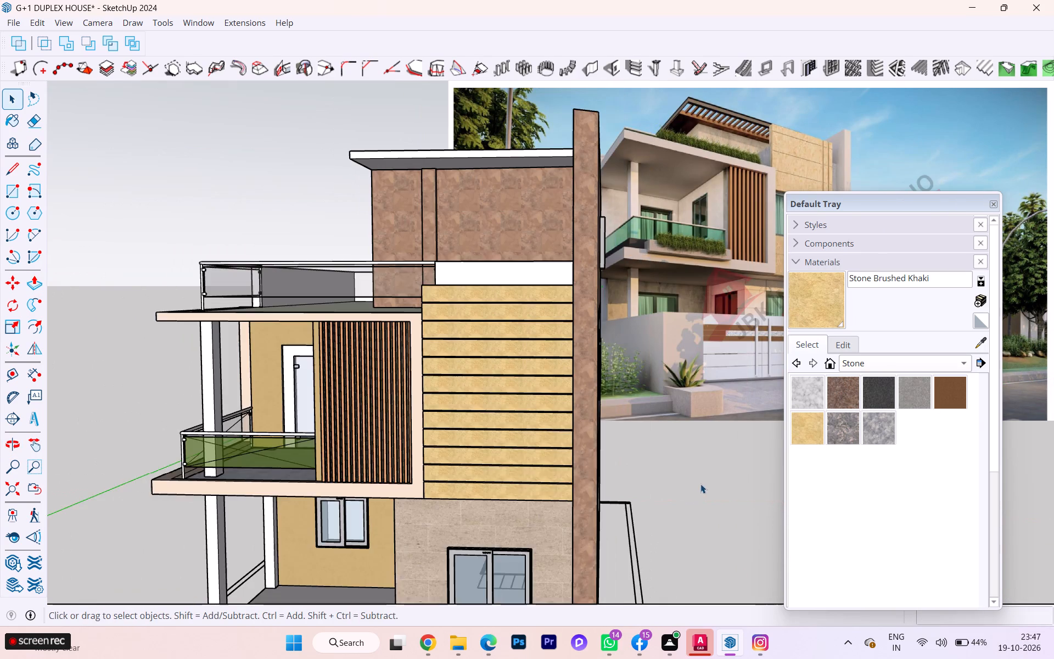
Copy the top khaki strip upward twice in front of the parapet, each copy about 11 13/16" above the previous one.
scroll(501, 470, "down", 1)
middle_click_drag(501, 470, 553, 539)
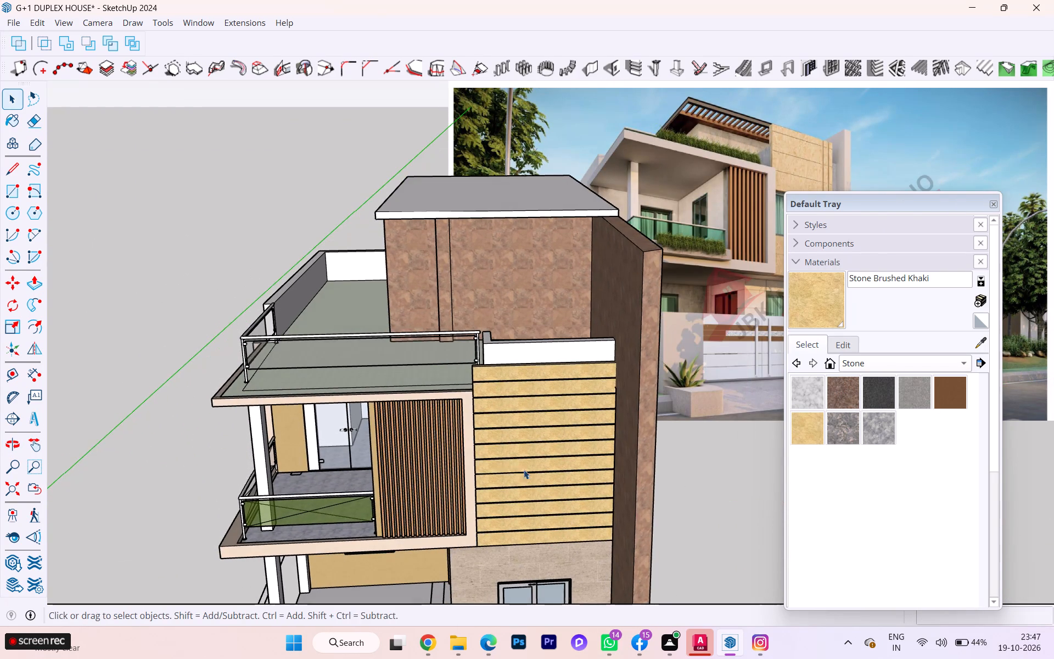
scroll(513, 382, "up", 5)
left_click(447, 367)
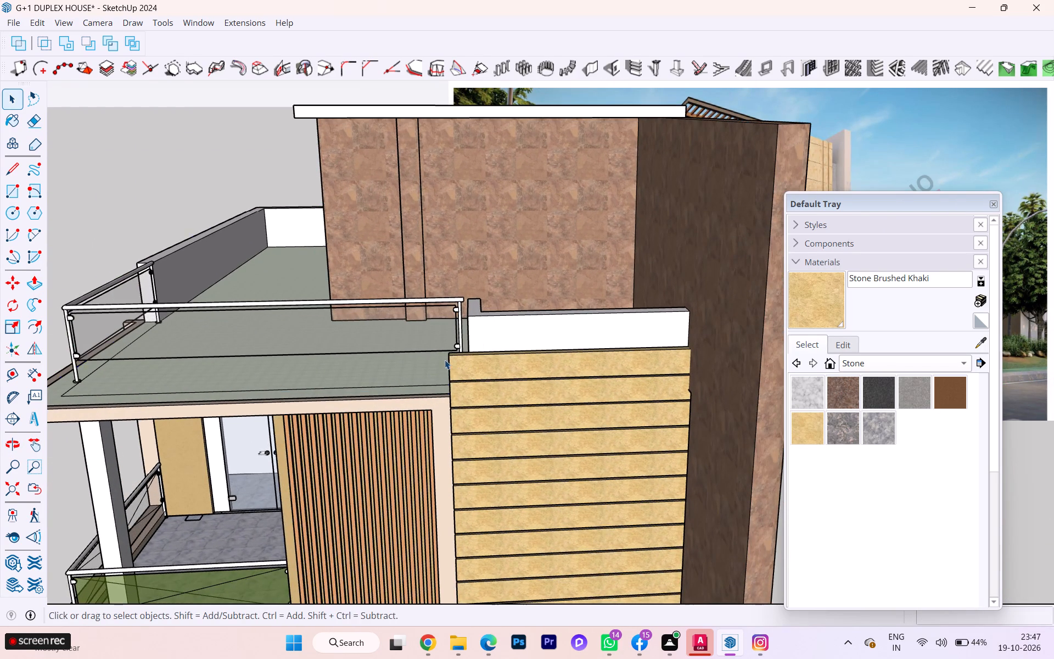
left_click(459, 360)
key("m")
scroll(436, 383, "up", 5)
left_click(450, 381)
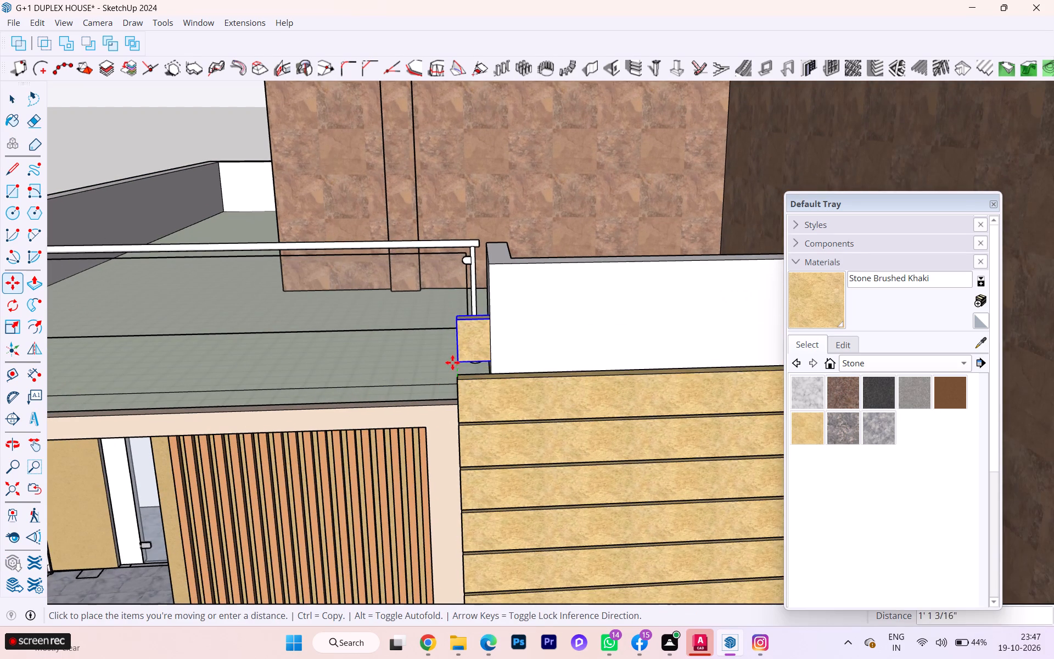
left_click(453, 331)
left_click(453, 329)
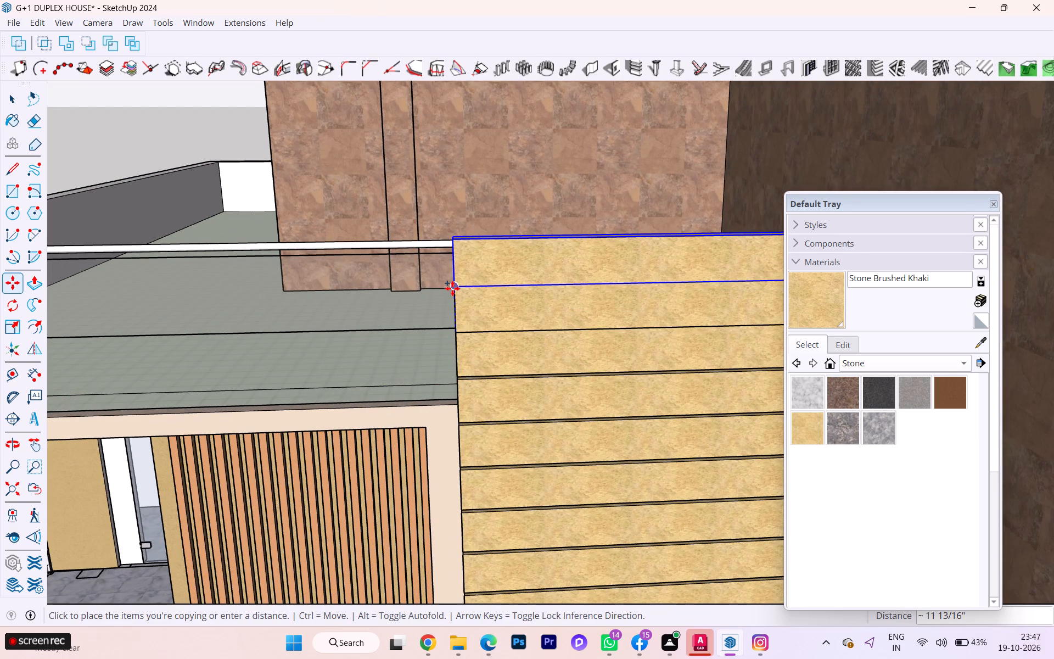
left_click(452, 288)
key("space")
scroll(389, 354, "down", 7)
scroll(396, 361, "up", 1)
scroll(396, 361, "down", 4)
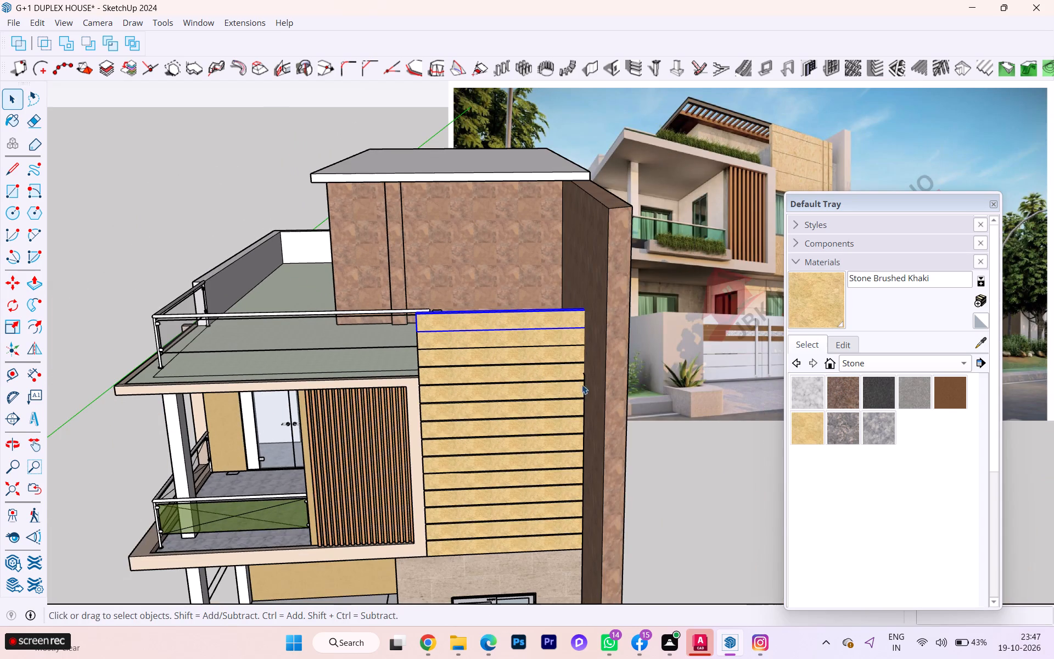
left_click(644, 396)
Examine the raised khaki cladding against the parapet, railing and brown wall from the corner, side and front.
scroll(458, 409, "down", 1)
middle_click_drag(458, 409, 586, 477)
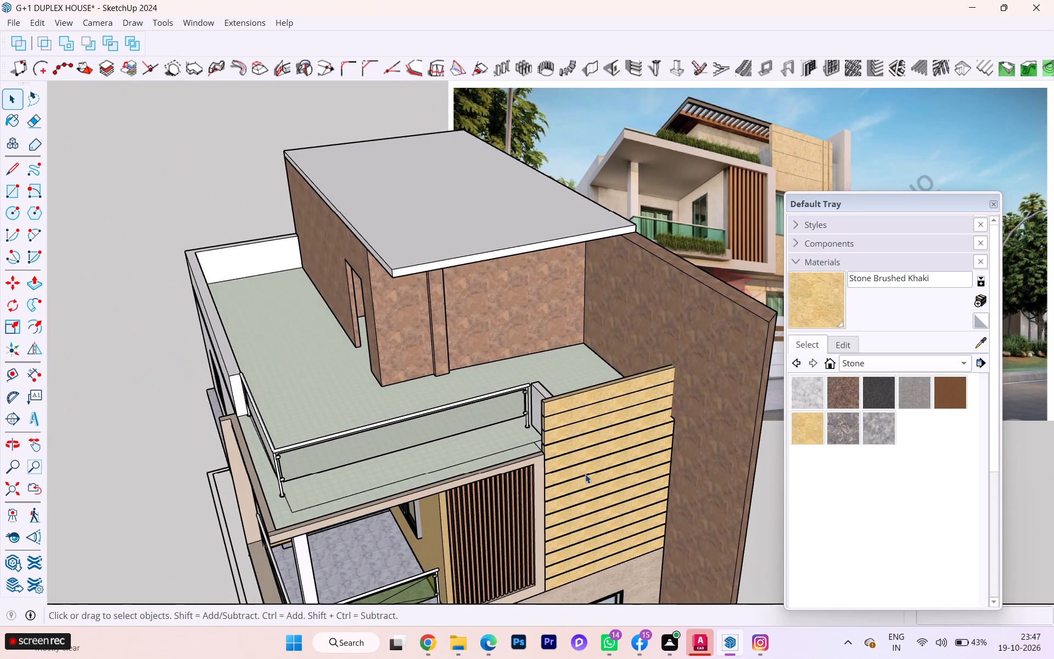
scroll(569, 404, "up", 5)
scroll(560, 404, "down", 3)
middle_click_drag(640, 414, 368, 398)
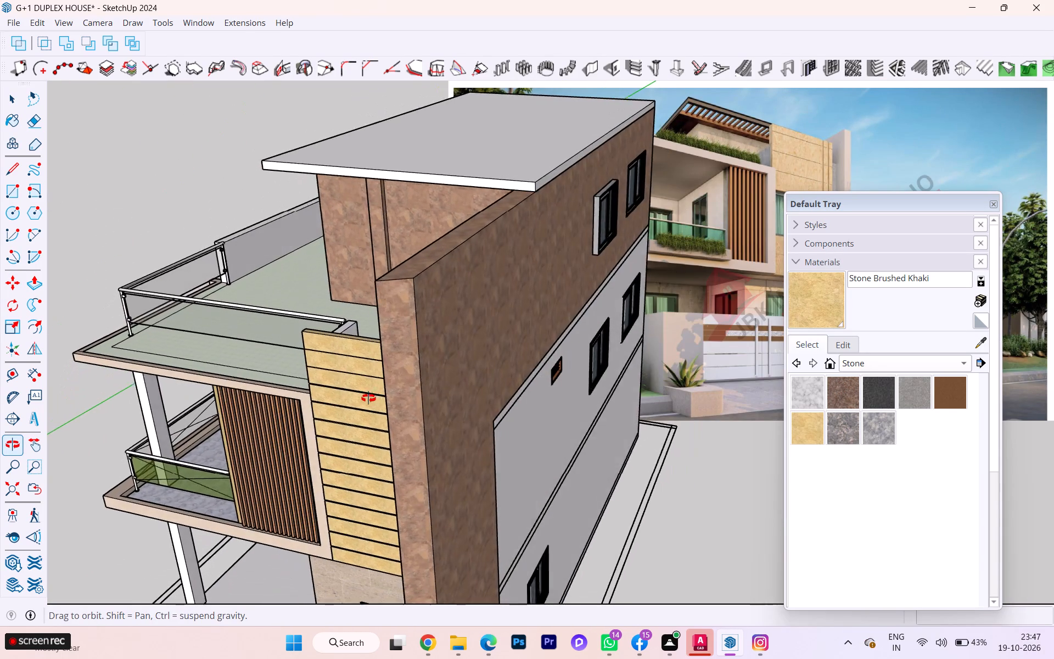
middle_click_drag(368, 398, 523, 391)
scroll(515, 372, "down", 1)
scroll(515, 372, "up", 2)
scroll(515, 372, "down", 2)
scroll(510, 376, "up", 1)
scroll(510, 377, "down", 1)
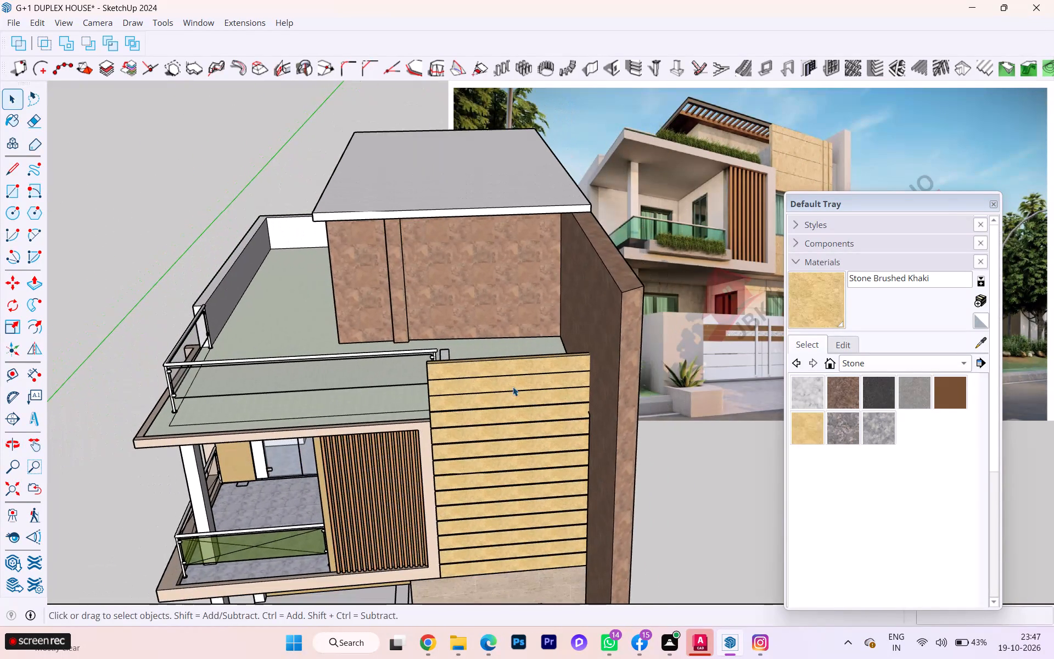
scroll(339, 425, "down", 1)
scroll(339, 425, "up", 2)
scroll(338, 425, "down", 4)
Compare the whole front elevation with the reference render, from the roof cladding down to the ground floor.
middle_click_drag(341, 435, 362, 396)
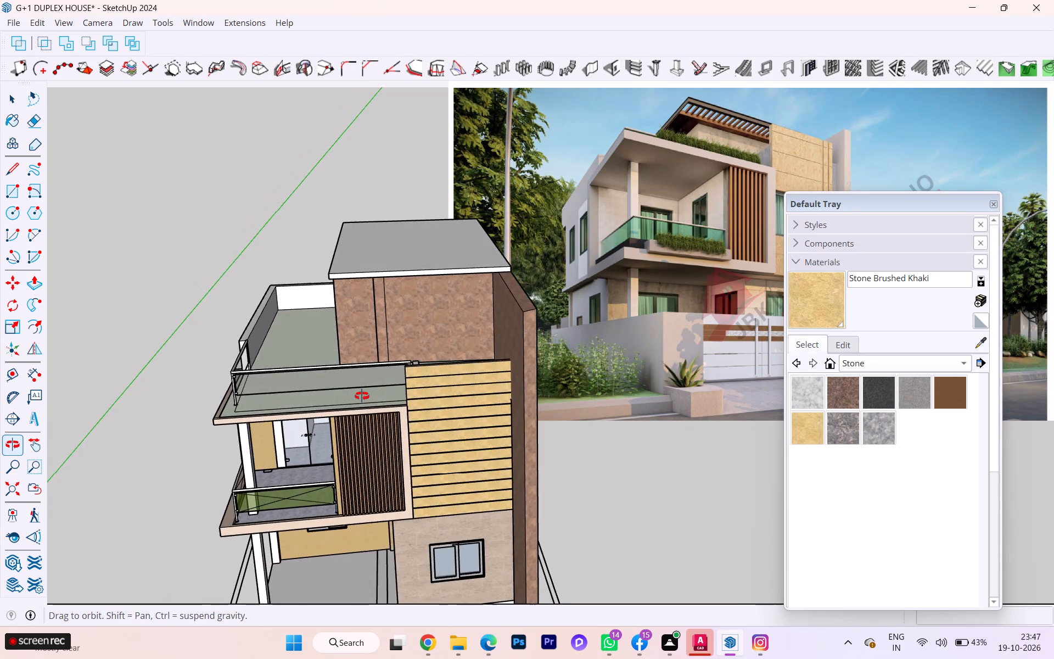
middle_click_drag(362, 396, 363, 392)
key("space")
scroll(398, 406, "down", 2)
scroll(414, 421, "up", 5)
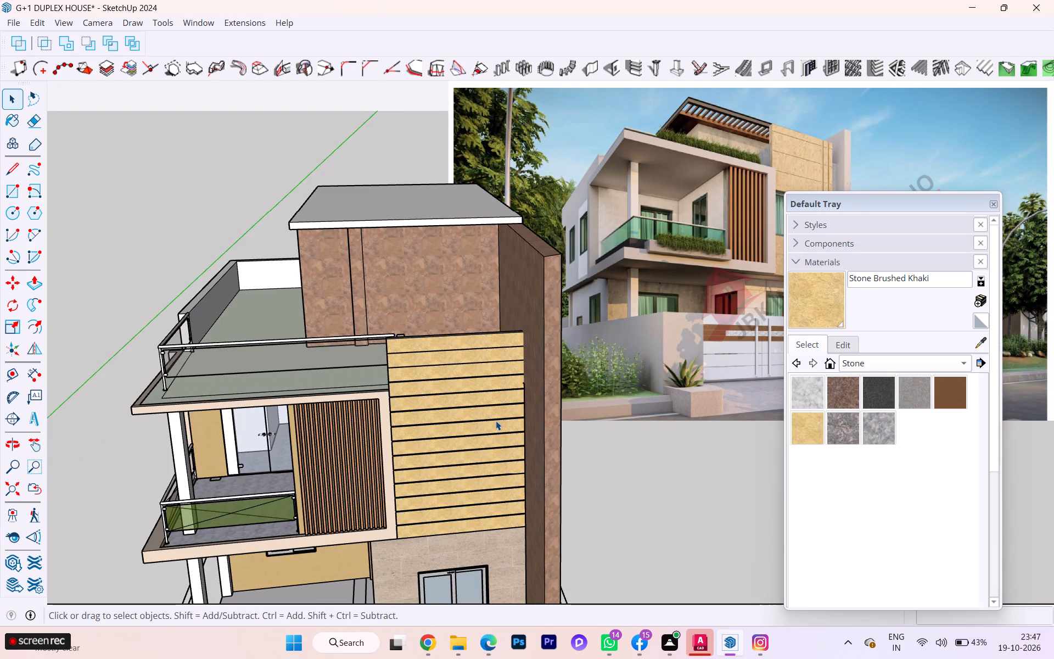
scroll(357, 375, "down", 2)
scroll(356, 375, "up", 1)
left_click(578, 451)
scroll(347, 447, "down", 1)
middle_click_drag(335, 446, 358, 418)
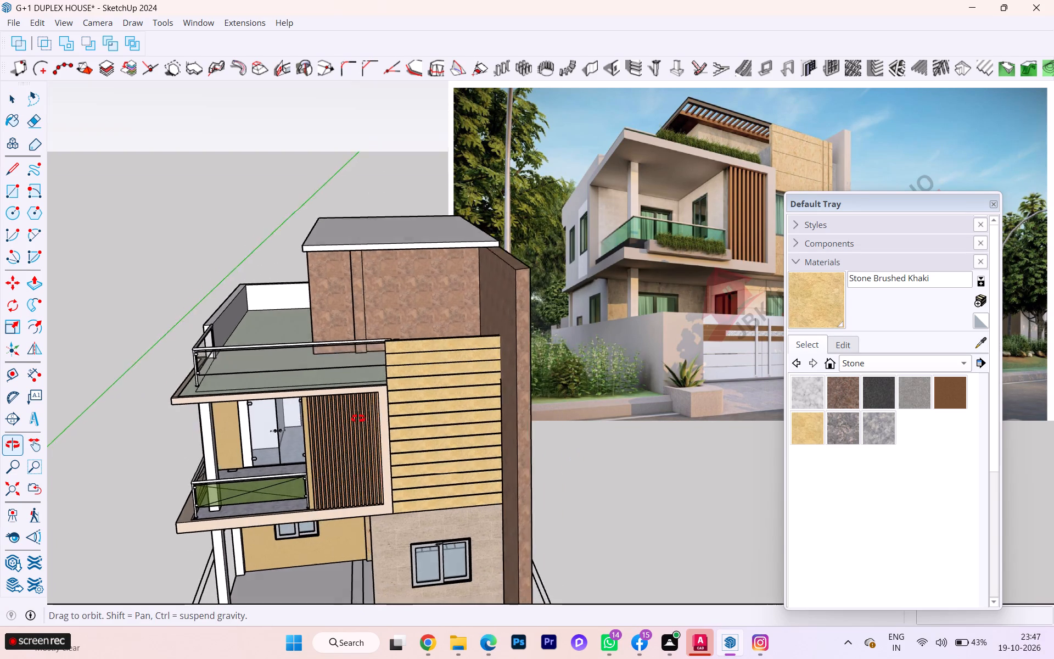
middle_click_drag(358, 418, 394, 348)
scroll(394, 348, "down", 5)
scroll(379, 420, "down", 1)
middle_click_drag(379, 422, 436, 432)
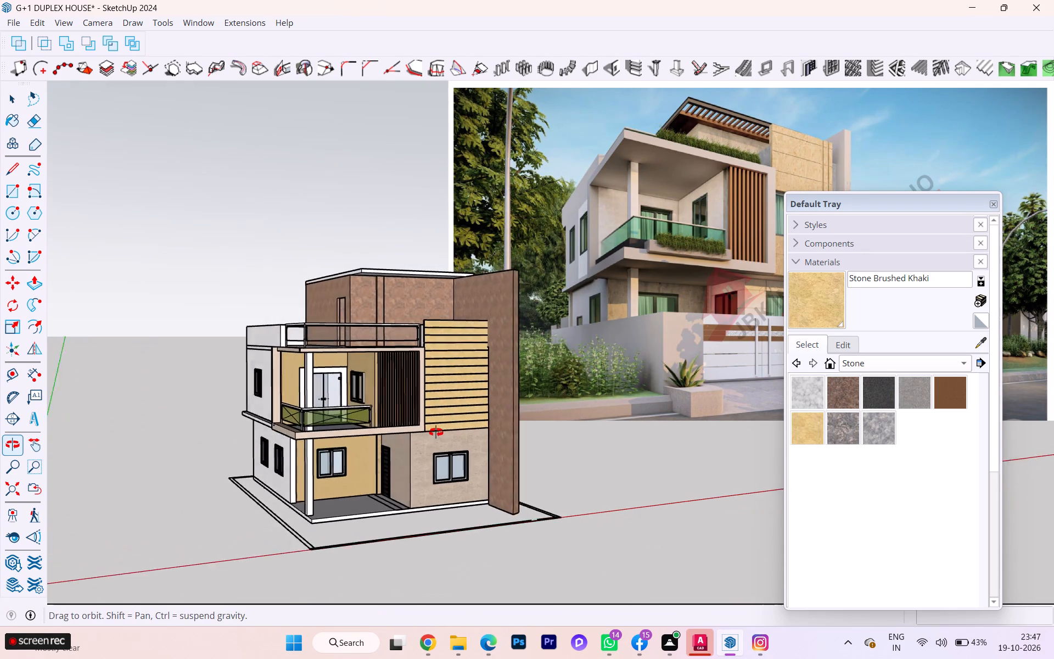
middle_click_drag(436, 432, 489, 442)
scroll(418, 524, "up", 2)
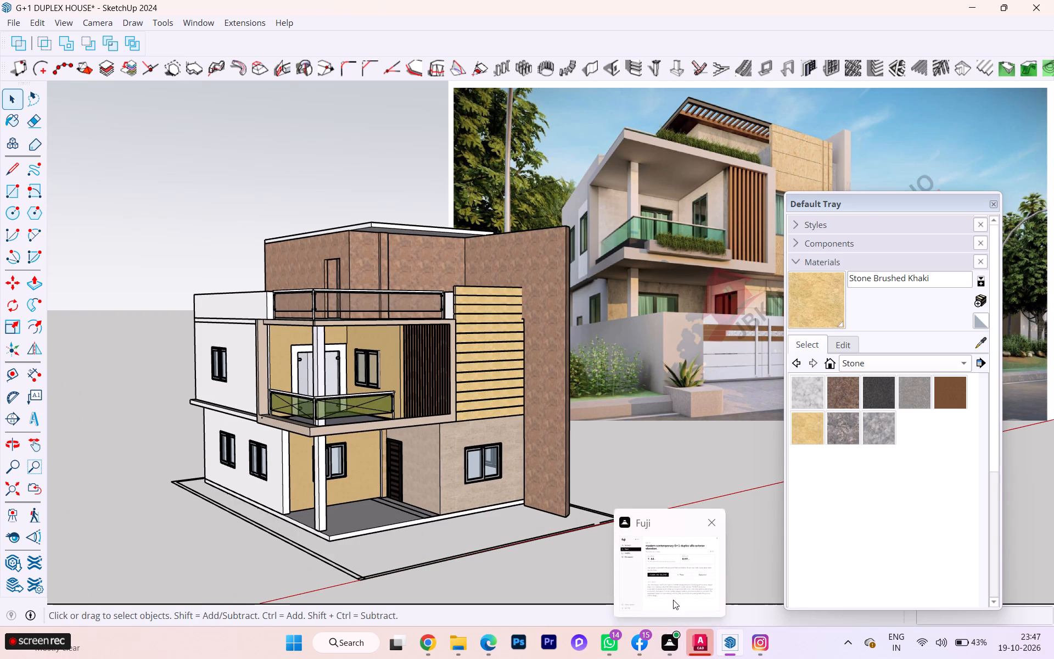
scroll(393, 511, "down", 2)
scroll(340, 554, "up", 2)
scroll(338, 557, "down", 1)
scroll(336, 559, "up", 1)
middle_click_drag(327, 565, 226, 632)
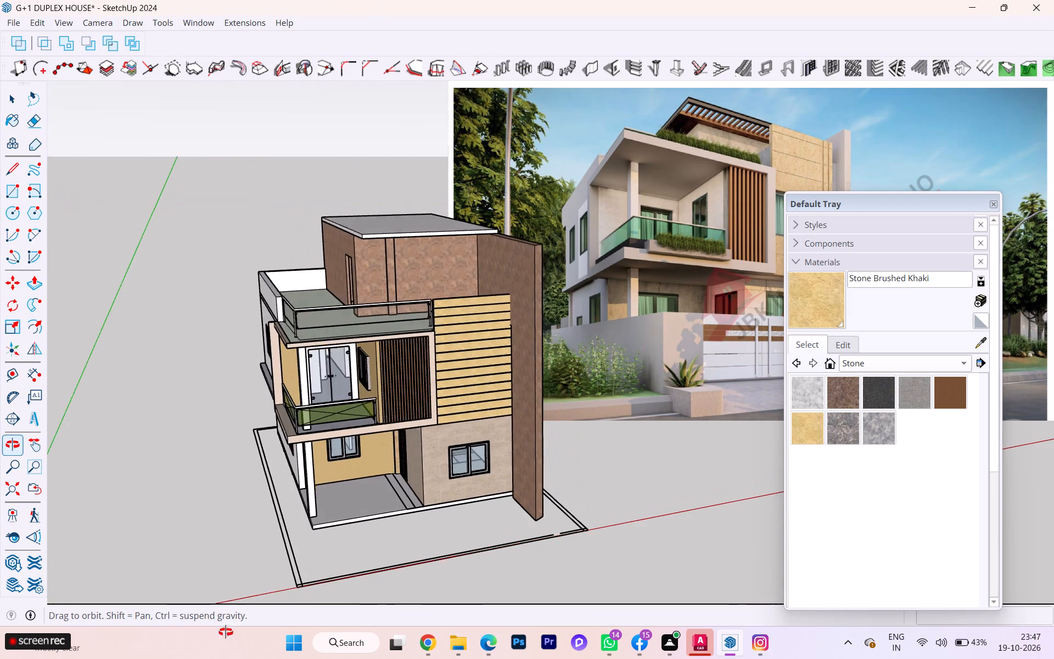
middle_click_drag(226, 632, 225, 633)
scroll(261, 583, "up", 9)
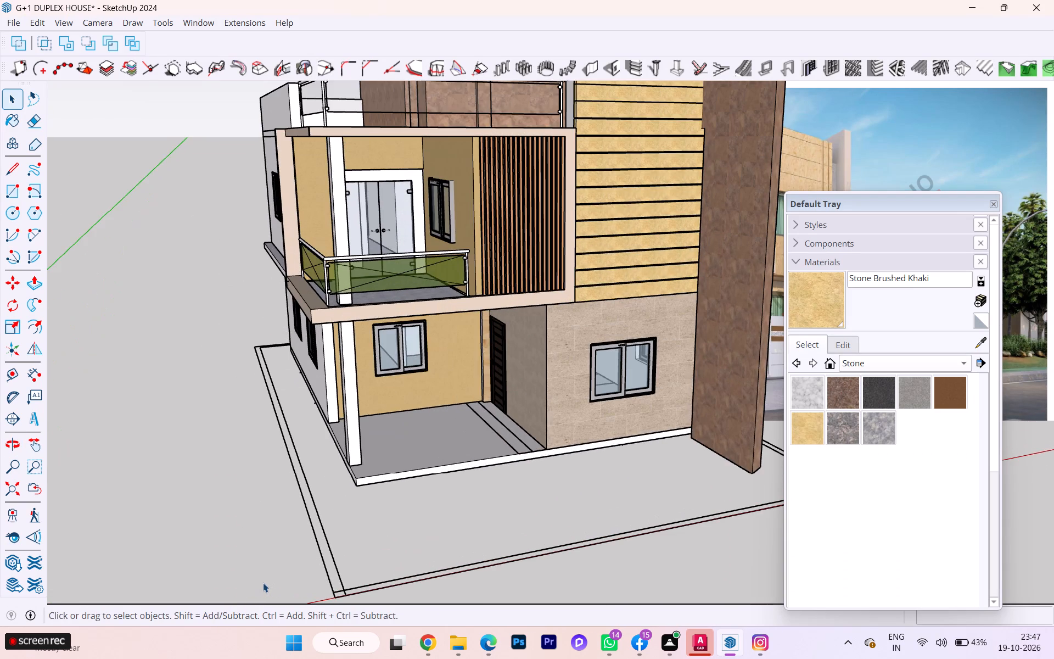
Draw a 6" by 51' 6 1/2" rectangle along the plot's side boundary strip, from the back corner to the front corner on the balcony side.
scroll(263, 584, "down", 1)
scroll(286, 597, "up", 1)
scroll(286, 597, "down", 1)
scroll(286, 597, "up", 2)
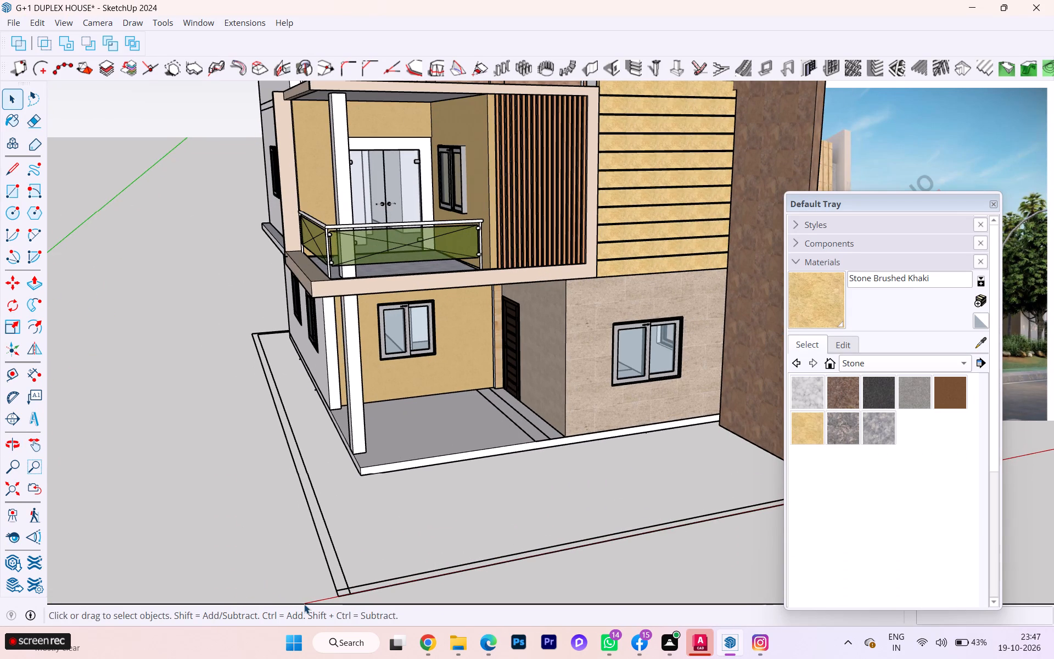
key("r")
key("Return")
scroll(348, 606, "up", 5)
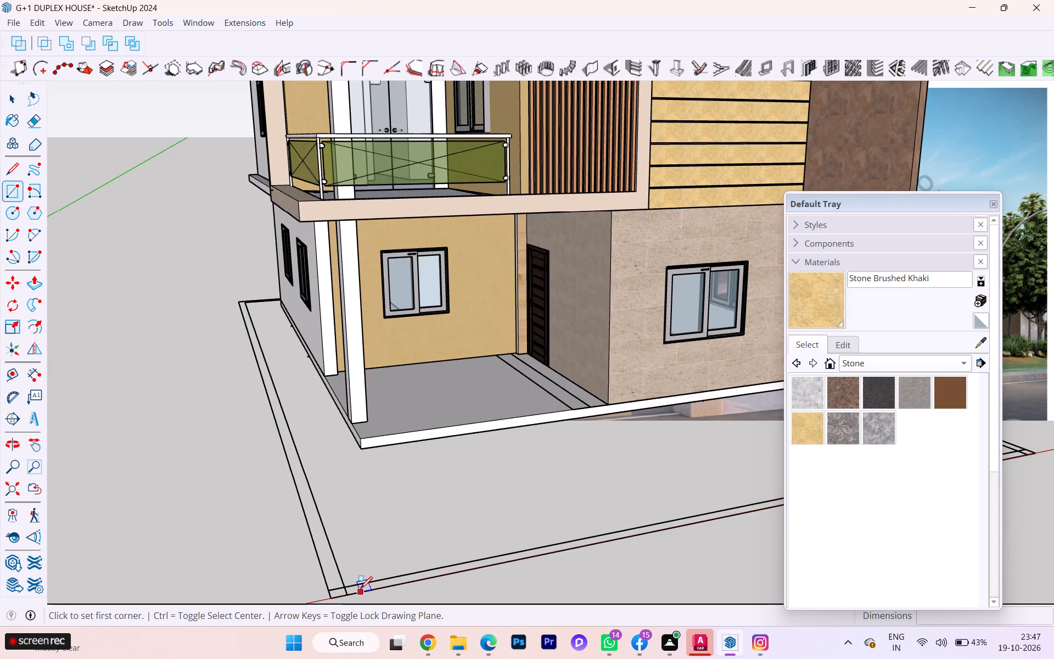
scroll(348, 580, "down", 10)
scroll(245, 550, "up", 1)
scroll(245, 550, "down", 4)
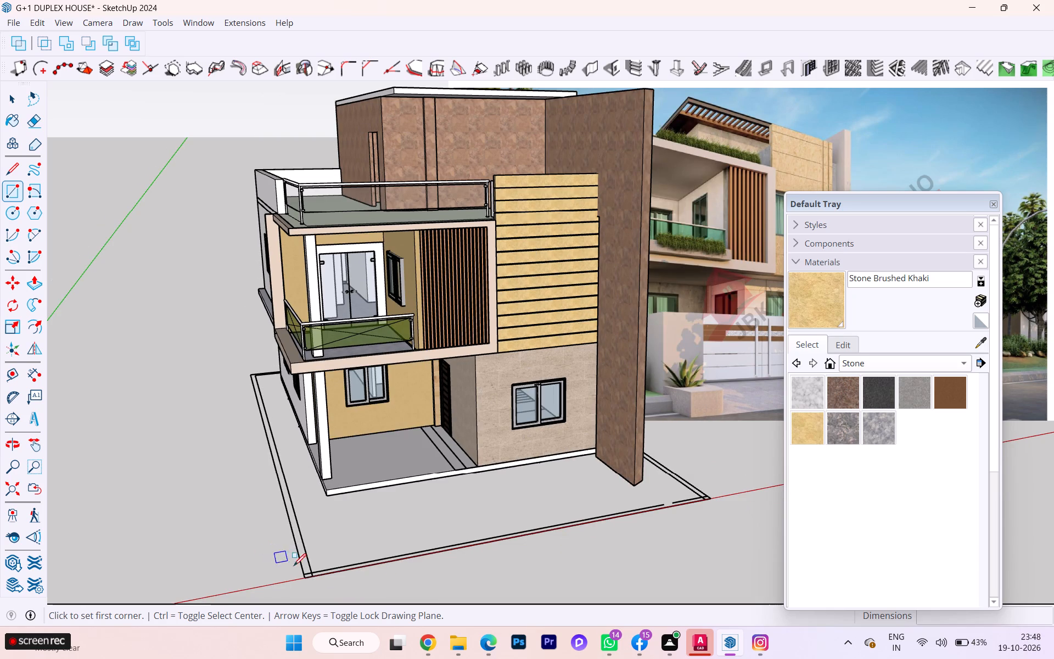
middle_click_drag(294, 566, 603, 571)
middle_click_drag(205, 537, 330, 541)
scroll(143, 573, "up", 2)
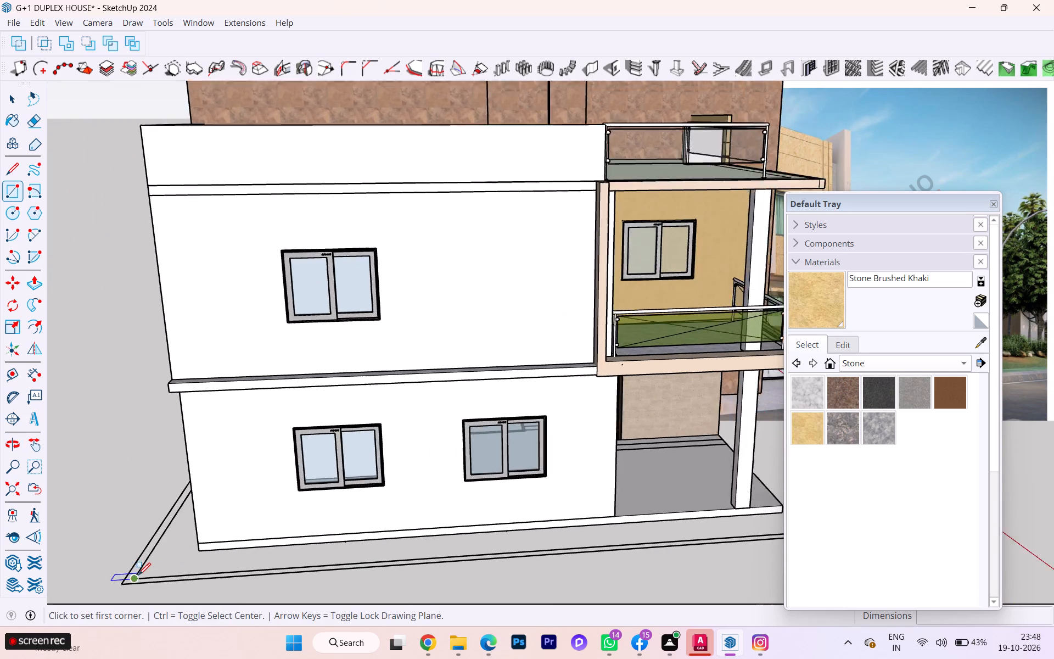
scroll(138, 575, "down", 1)
scroll(138, 575, "up", 4)
scroll(133, 581, "down", 5)
scroll(133, 581, "up", 4)
scroll(133, 581, "down", 2)
left_click(133, 581)
scroll(224, 573, "down", 4)
scroll(134, 568, "down", 5)
scroll(133, 569, "up", 1)
scroll(133, 569, "down", 6)
scroll(102, 572, "up", 1)
scroll(101, 572, "down", 2)
scroll(477, 555, "down", 2)
middle_click_drag(492, 555, 362, 590)
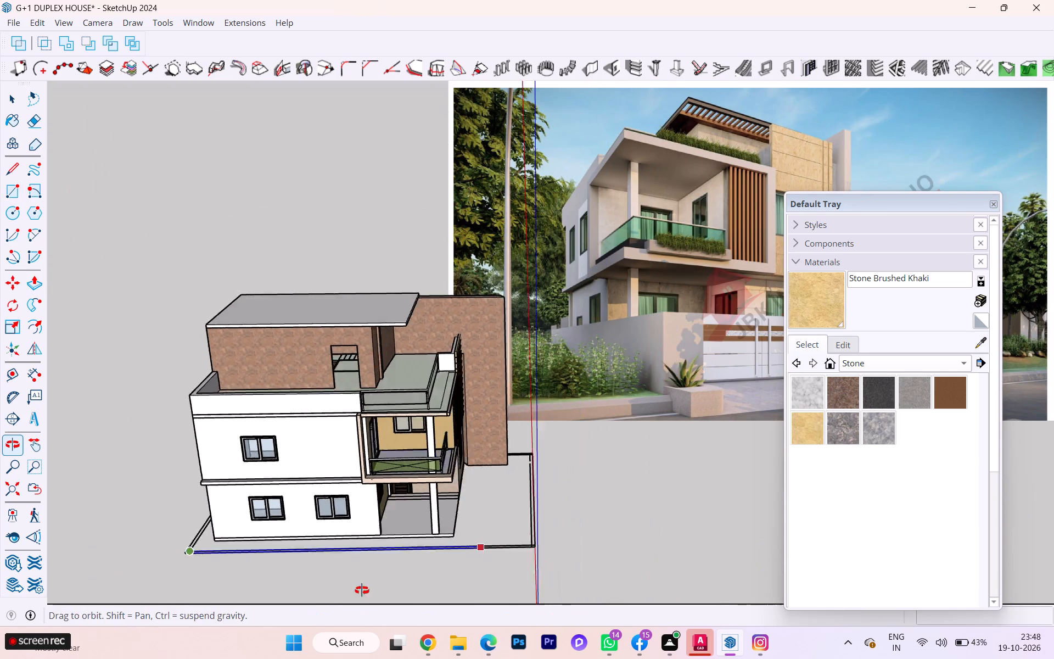
middle_click_drag(362, 590, 197, 584)
scroll(540, 493, "up", 6)
scroll(405, 530, "up", 1)
scroll(397, 534, "down", 1)
scroll(390, 537, "up", 6)
scroll(379, 544, "down", 1)
scroll(380, 545, "up", 12)
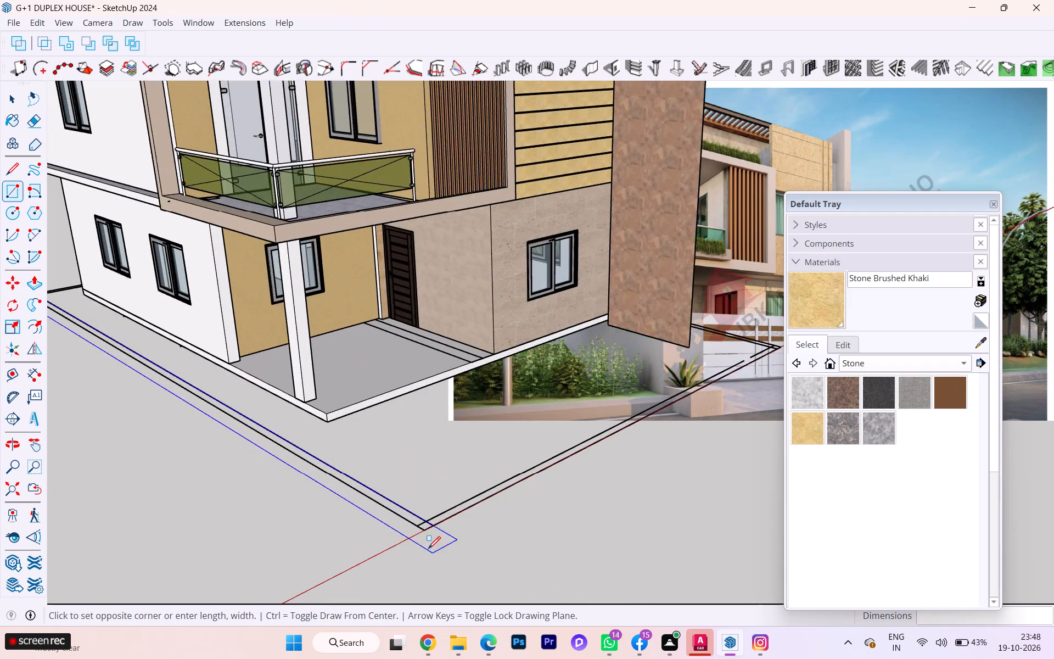
scroll(428, 549, "up", 7)
left_click(423, 516)
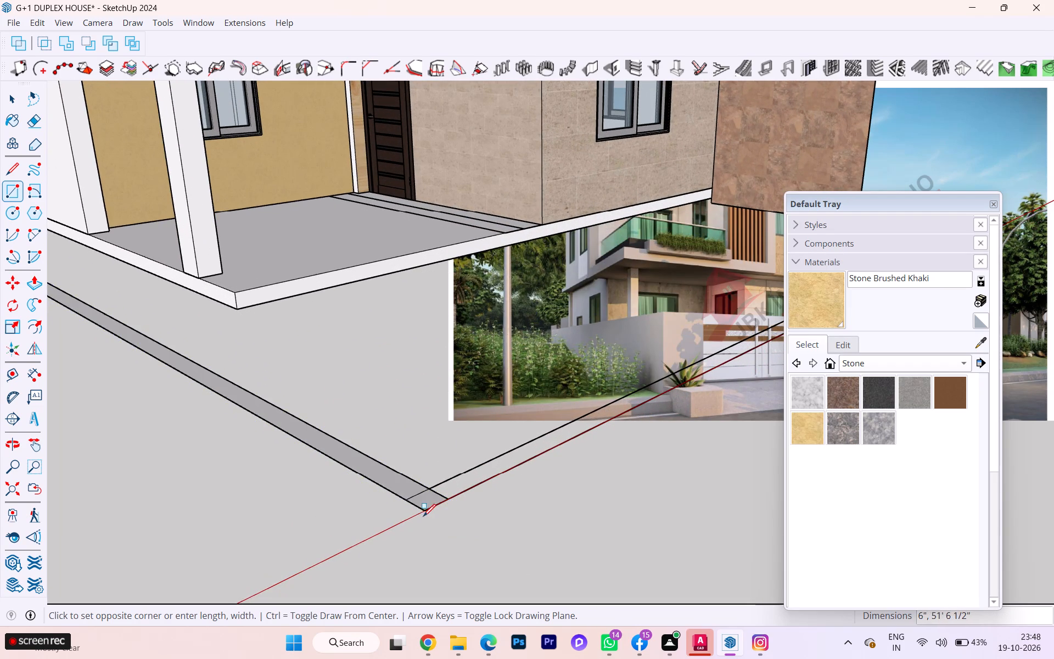
Draw a rectangle about 19' 3" by 6" along the front boundary strip, starting at the corner near the tall brown wall.
scroll(402, 519, "up", 1)
scroll(401, 519, "down", 8)
middle_click_drag(435, 526, 216, 559)
scroll(214, 559, "down", 2)
scroll(213, 558, "up", 4)
scroll(213, 558, "down", 3)
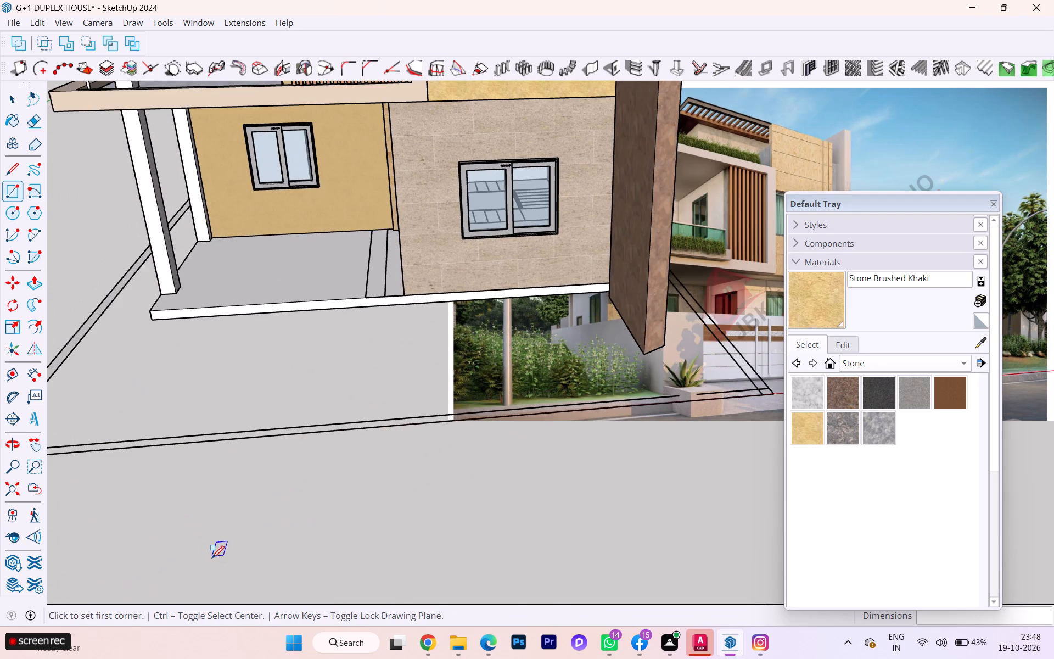
scroll(208, 561, "down", 7)
scroll(183, 569, "up", 1)
scroll(183, 569, "down", 2)
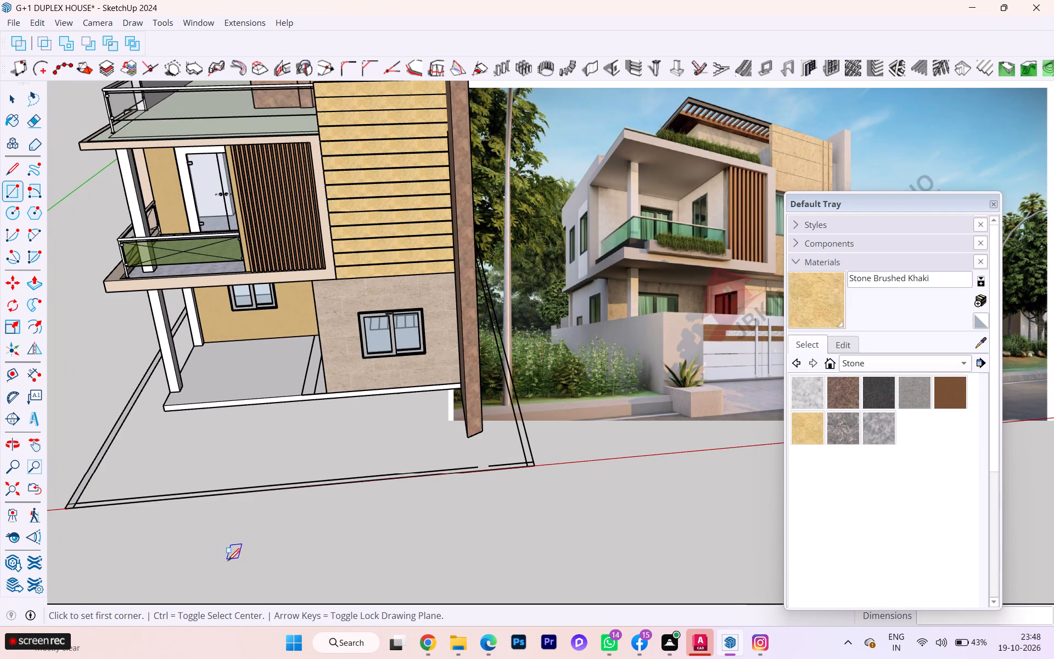
scroll(228, 561, "down", 1)
scroll(226, 561, "up", 2)
scroll(231, 515, "up", 2)
scroll(518, 460, "up", 2)
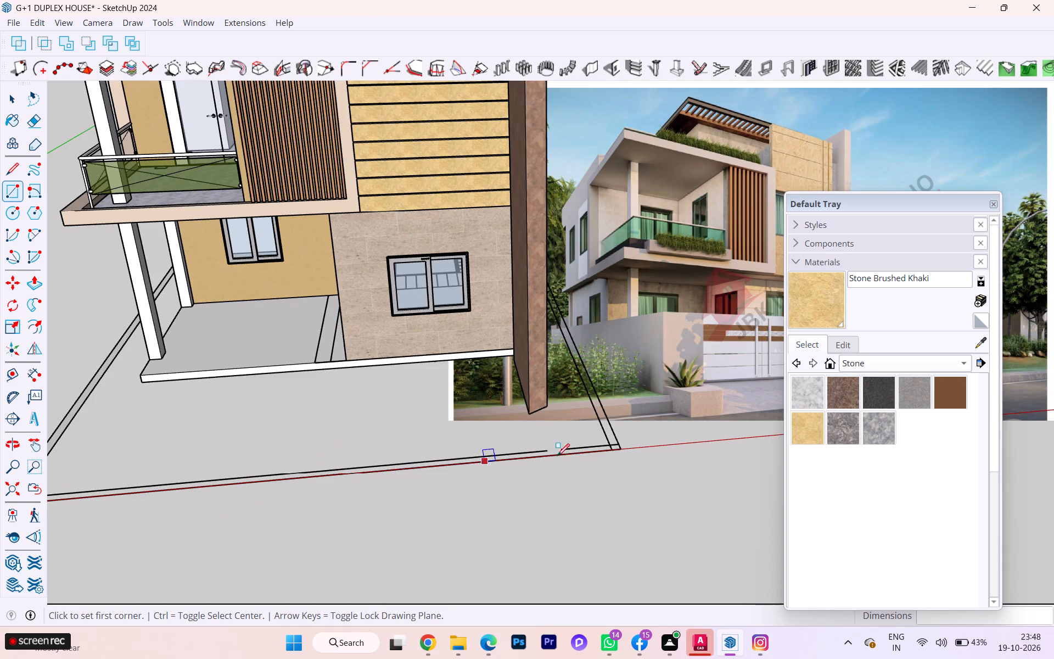
scroll(637, 441, "up", 2)
left_click(637, 442)
scroll(433, 475, "down", 3)
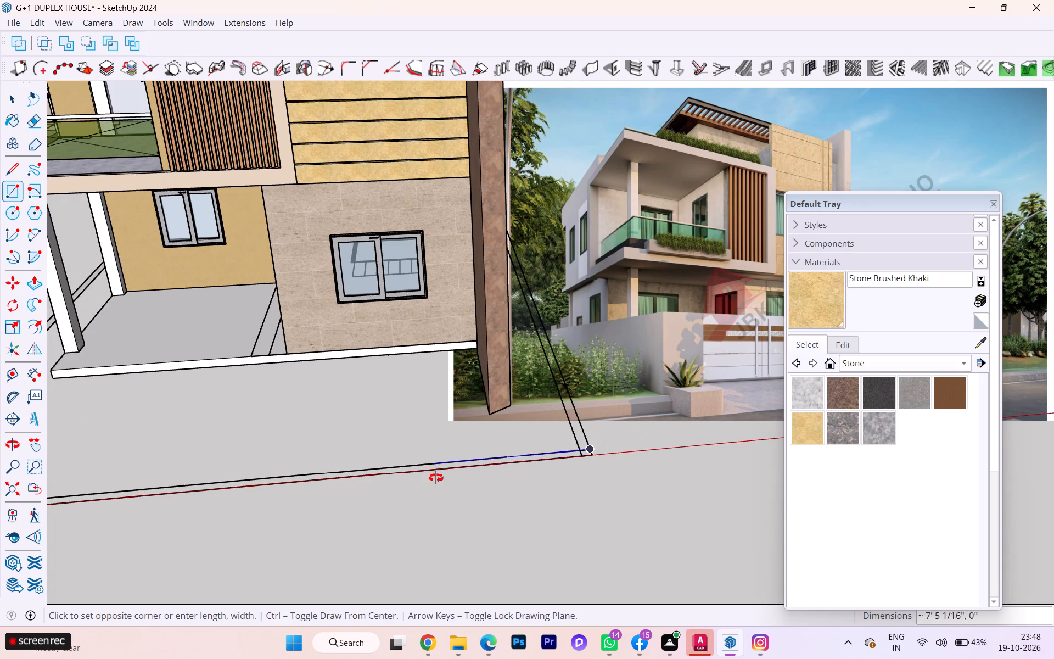
middle_click_drag(435, 478, 504, 472)
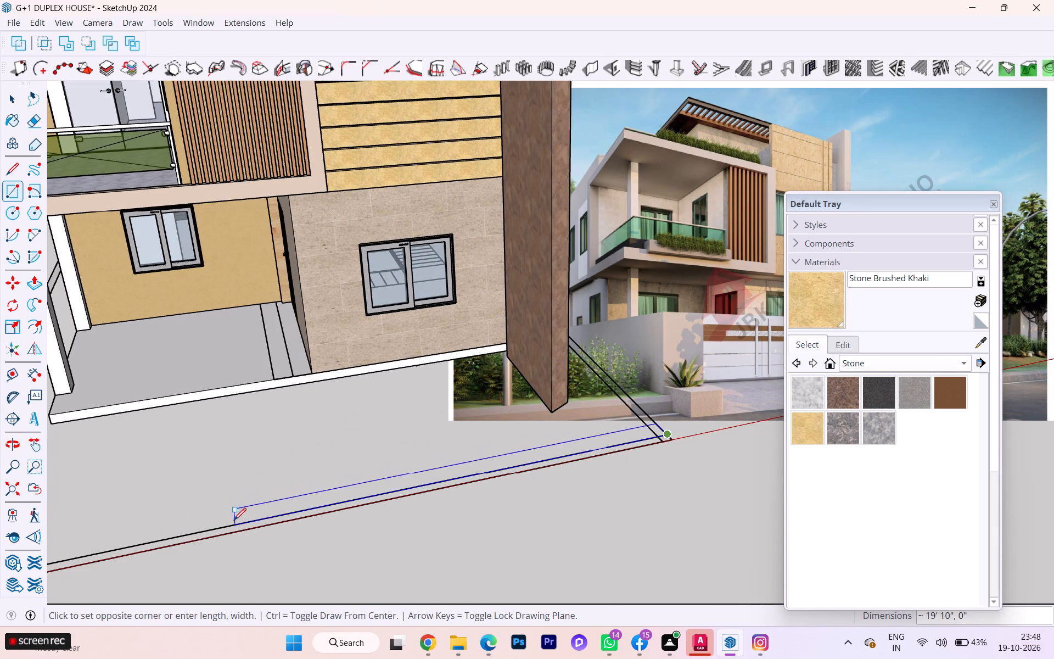
scroll(224, 535, "down", 3)
scroll(236, 529, "up", 1)
scroll(244, 529, "down", 2)
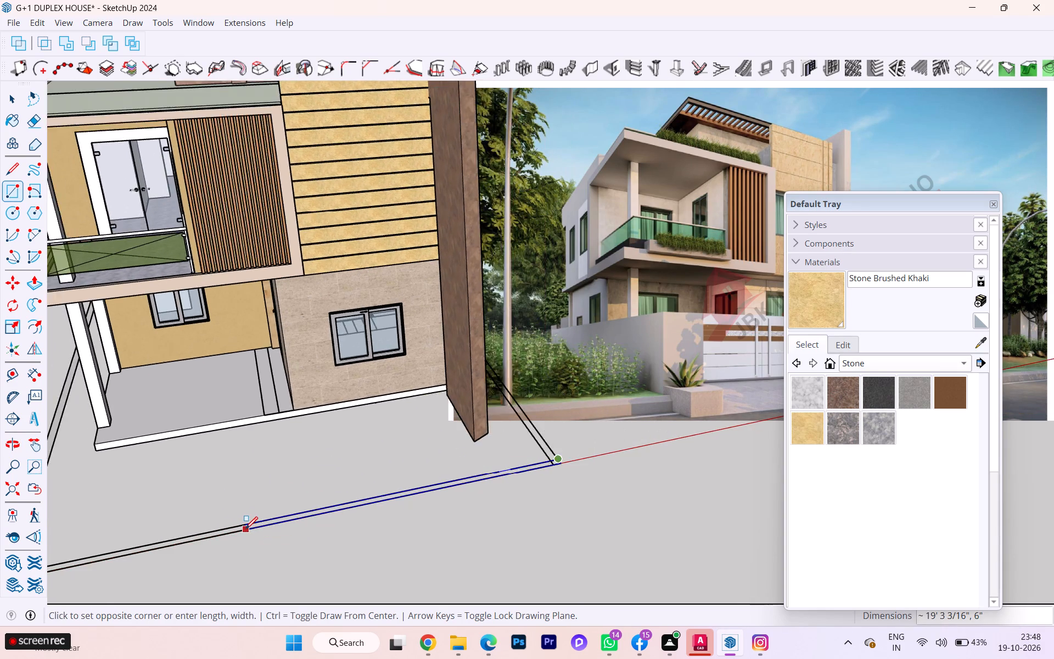
scroll(245, 529, "up", 8)
left_click(238, 533)
scroll(242, 522, "down", 3)
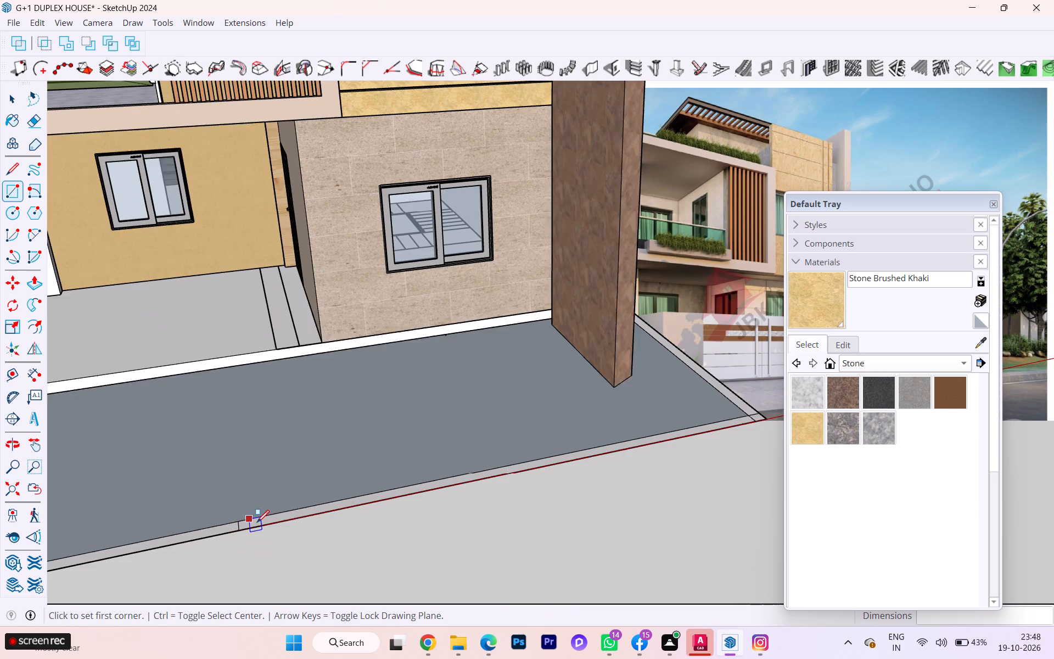
scroll(309, 524, "down", 2)
Push/Pull the side boundary strip beside the tall brown wall up 6' as a compound wall.
key("space")
middle_click_drag(315, 528, 468, 585)
left_click(455, 552)
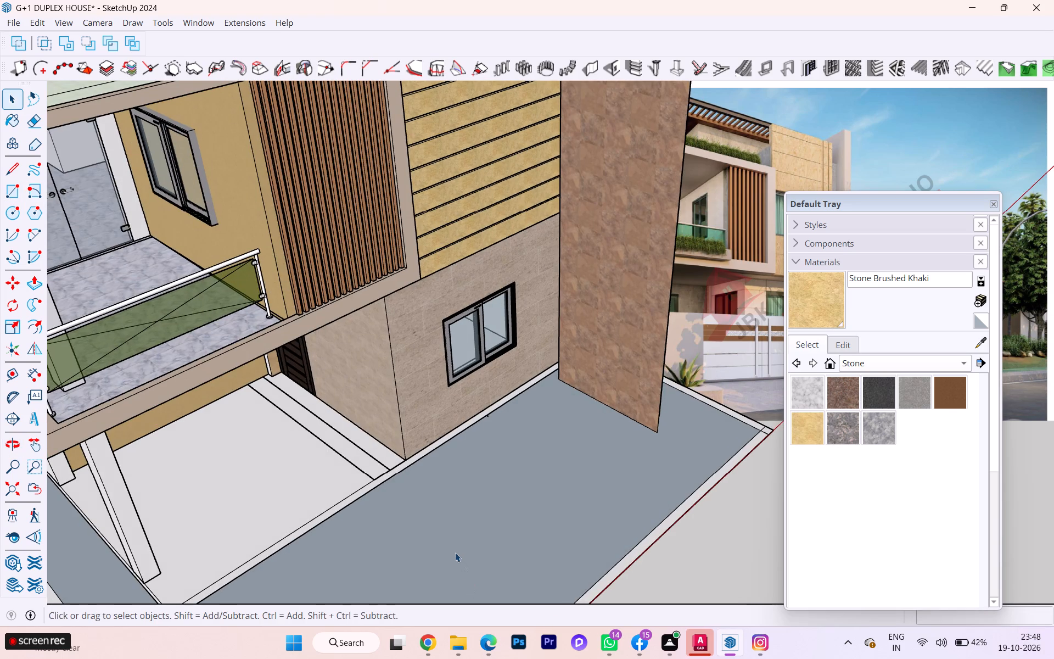
scroll(446, 550, "down", 4)
middle_click_drag(431, 540, 409, 528)
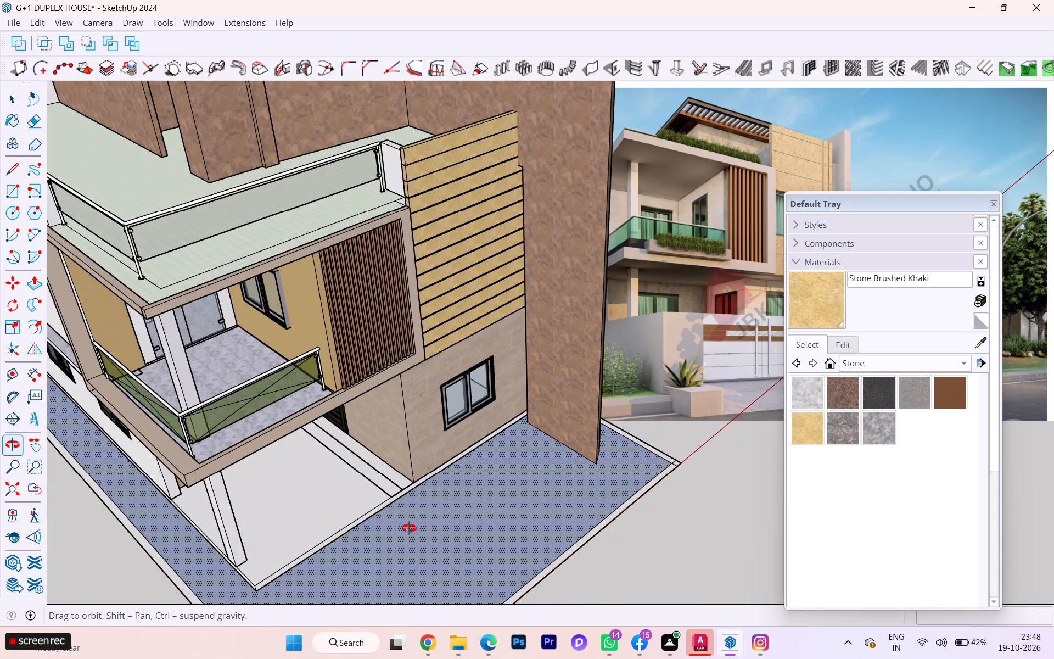
middle_click_drag(409, 528, 233, 510)
key("space")
scroll(456, 579, "down", 1)
middle_click_drag(456, 579, 117, 588)
scroll(375, 535, "up", 2)
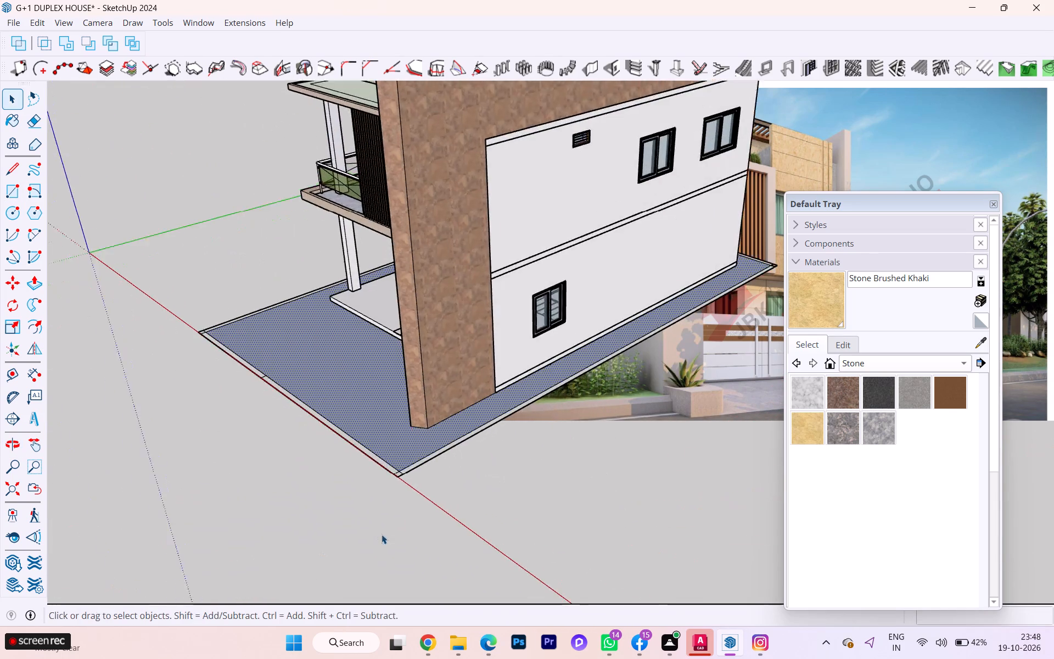
scroll(382, 534, "up", 5)
scroll(388, 483, "down", 2)
scroll(386, 479, "up", 1)
scroll(385, 478, "down", 1)
scroll(385, 478, "up", 13)
scroll(355, 463, "down", 2)
scroll(352, 466, "up", 6)
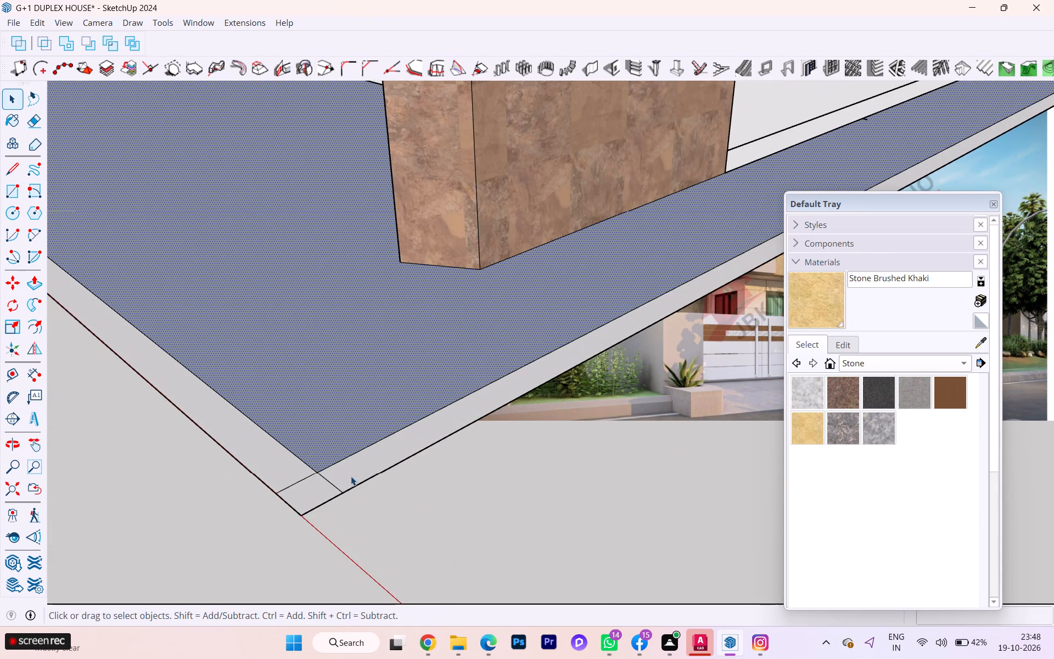
left_click(351, 477)
scroll(353, 484, "down", 1)
middle_click_drag(353, 484, 372, 488)
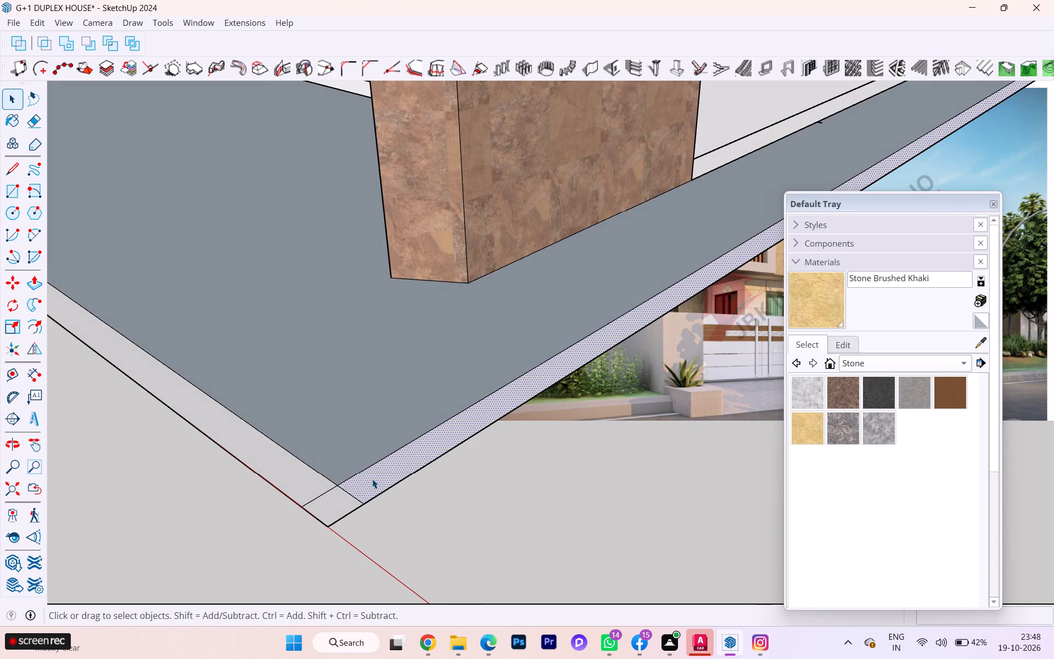
key("p")
left_click(372, 479)
scroll(319, 328, "down", 3)
scroll(317, 328, "up", 3)
scroll(317, 328, "down", 1)
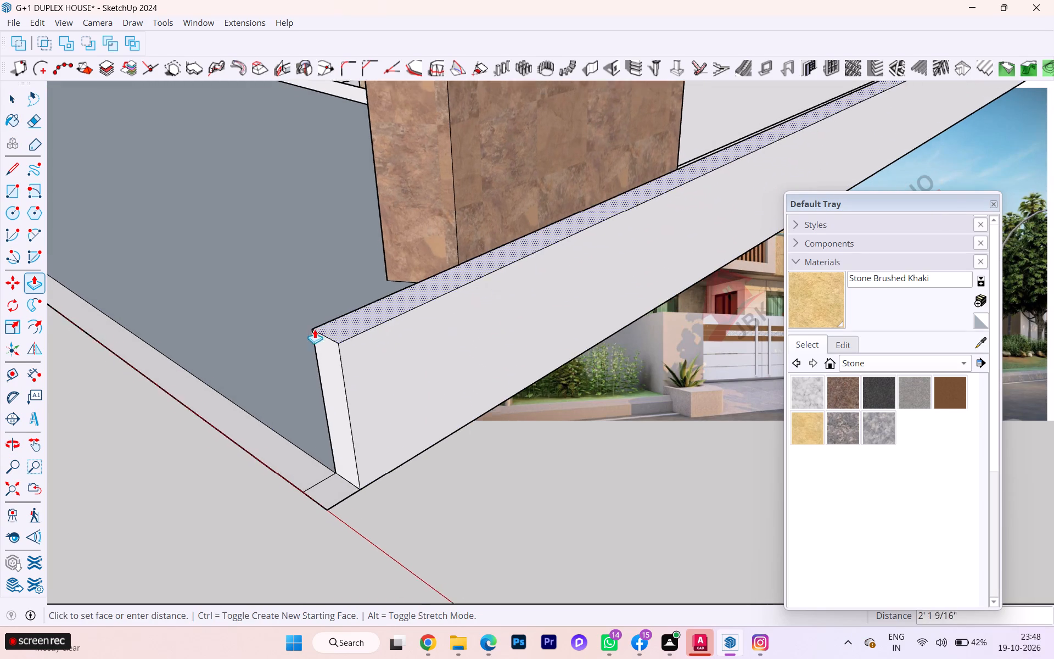
scroll(315, 329, "down", 3)
scroll(316, 315, "up", 1)
scroll(316, 315, "down", 8)
scroll(270, 321, "up", 3)
scroll(270, 321, "down", 5)
scroll(269, 312, "up", 5)
scroll(266, 306, "down", 1)
scroll(266, 306, "up", 1)
scroll(266, 306, "down", 6)
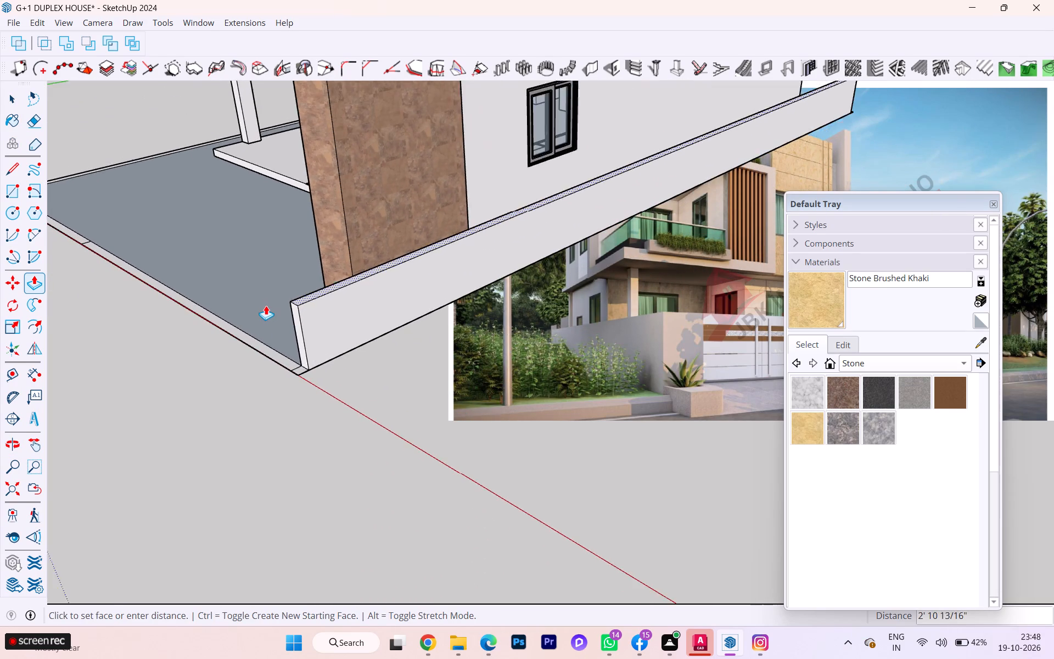
scroll(266, 305, "down", 4)
scroll(265, 306, "up", 1)
scroll(265, 307, "down", 2)
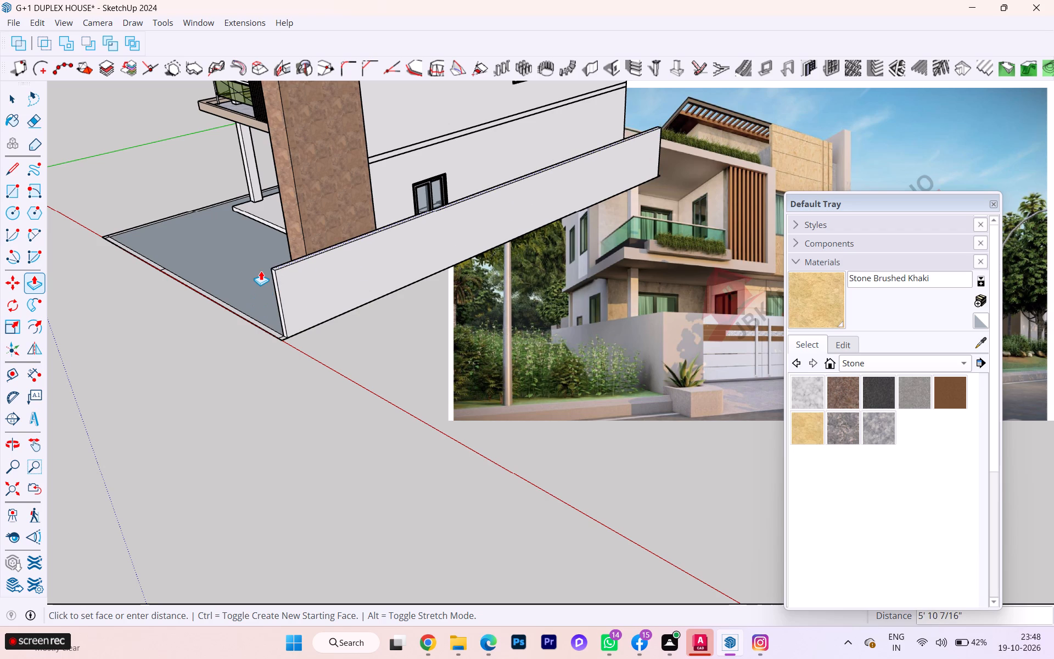
type("6'")
key("Return")
Raise the front boundary strip 6', level with the top of the side compound wall.
scroll(258, 356, "down", 1)
middle_click_drag(278, 379, 434, 398)
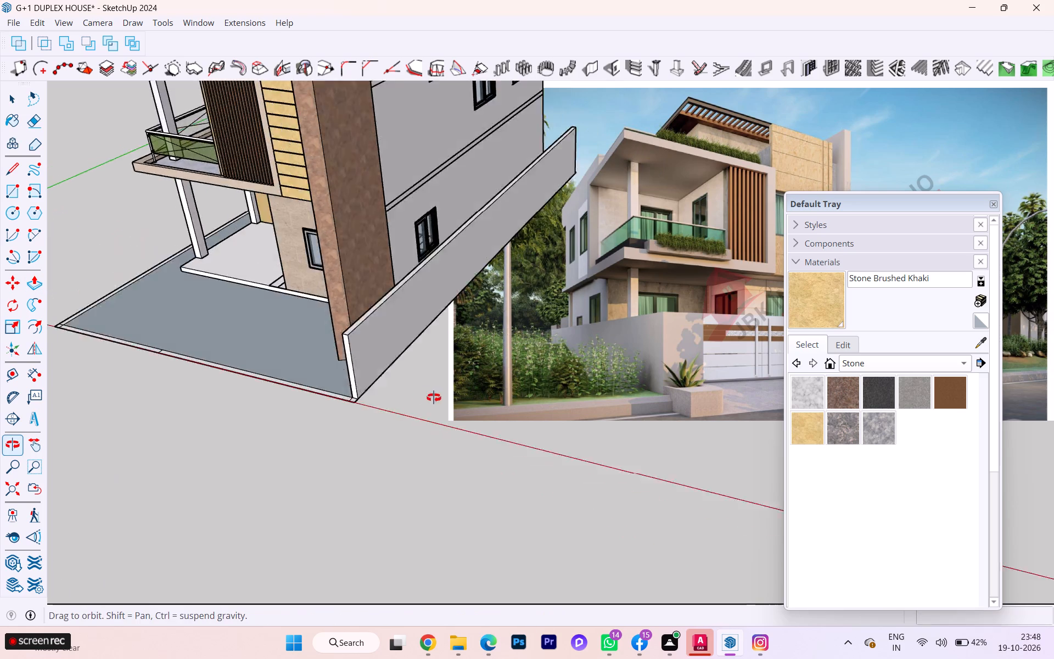
middle_click_drag(434, 398, 559, 411)
scroll(452, 450, "up", 3)
scroll(458, 456, "down", 1)
scroll(458, 456, "up", 7)
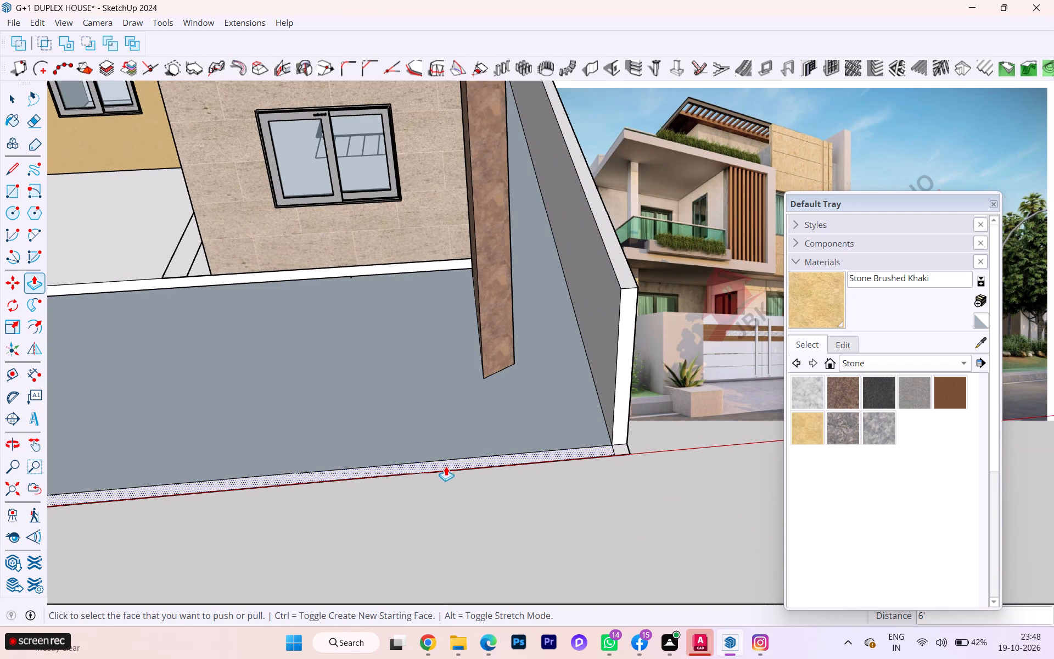
left_click(443, 463)
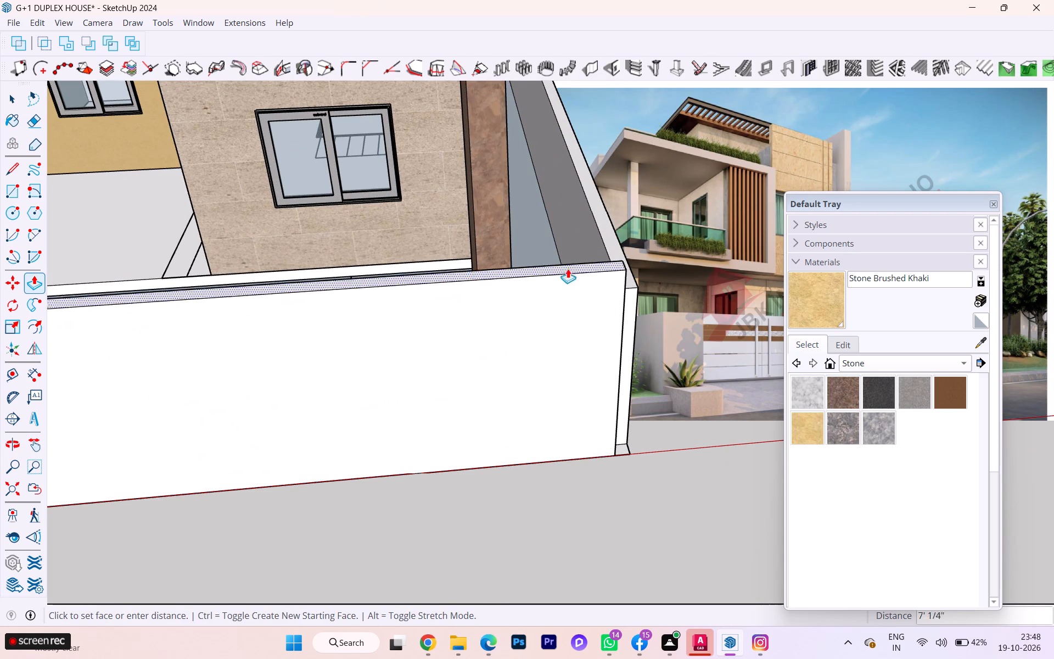
left_click(638, 285)
Raise the small corner square between the front and side compound walls 6', level with the wall tops.
scroll(155, 513, "down", 4)
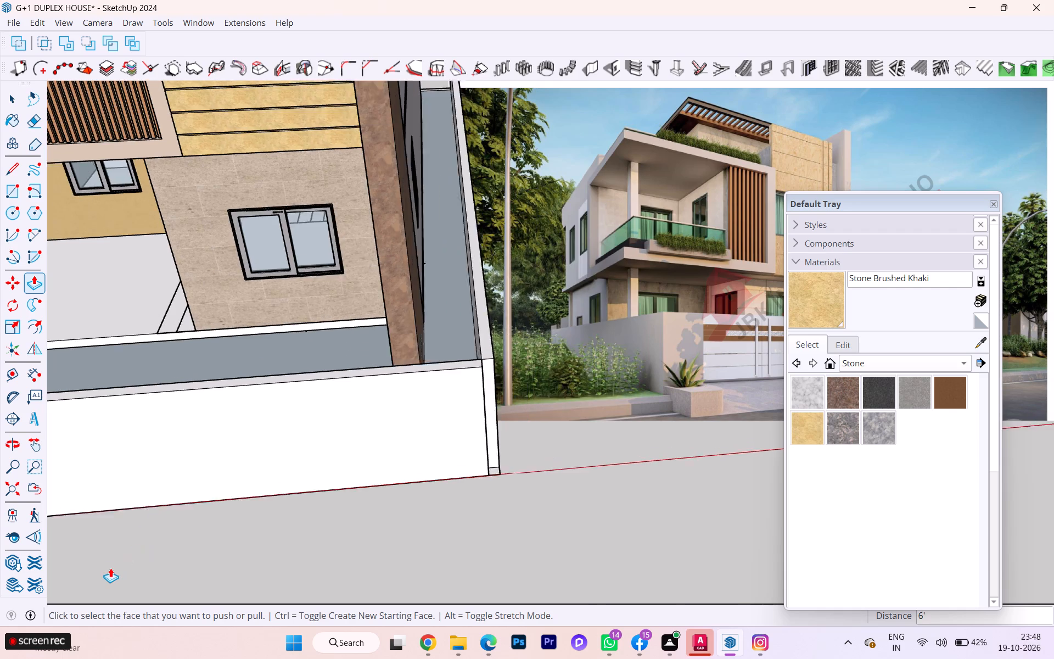
scroll(110, 568, "down", 1)
middle_click_drag(110, 568, 158, 559)
scroll(163, 557, "down", 1)
scroll(329, 527, "up", 7)
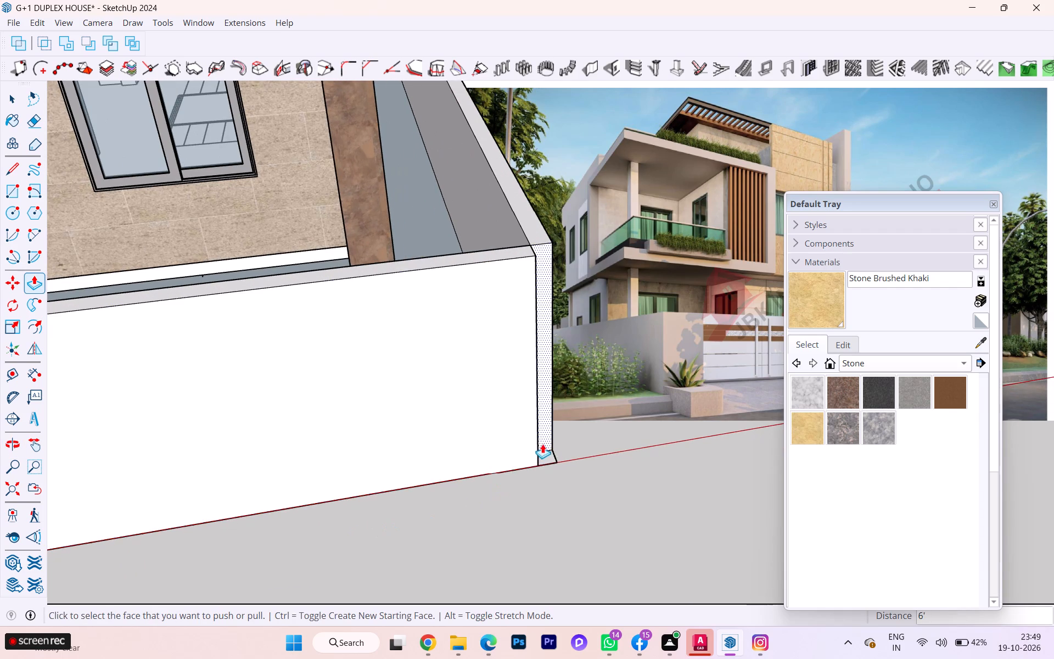
left_click(546, 454)
left_click(543, 450)
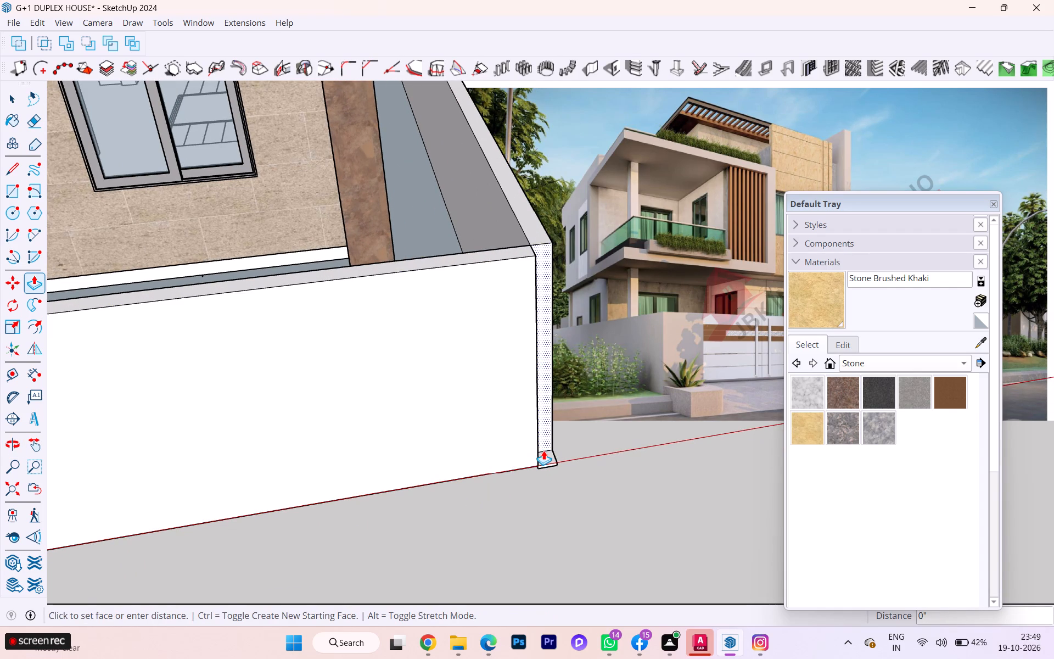
key("space")
scroll(552, 457, "down", 2)
scroll(552, 457, "up", 2)
left_click(551, 457)
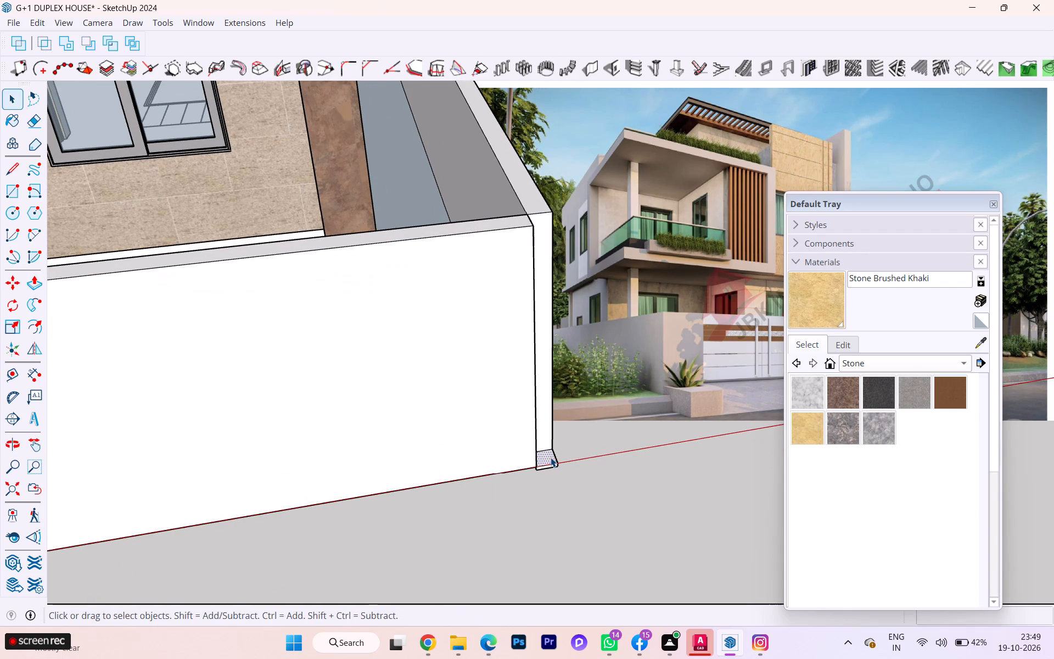
key("p")
left_click(550, 457)
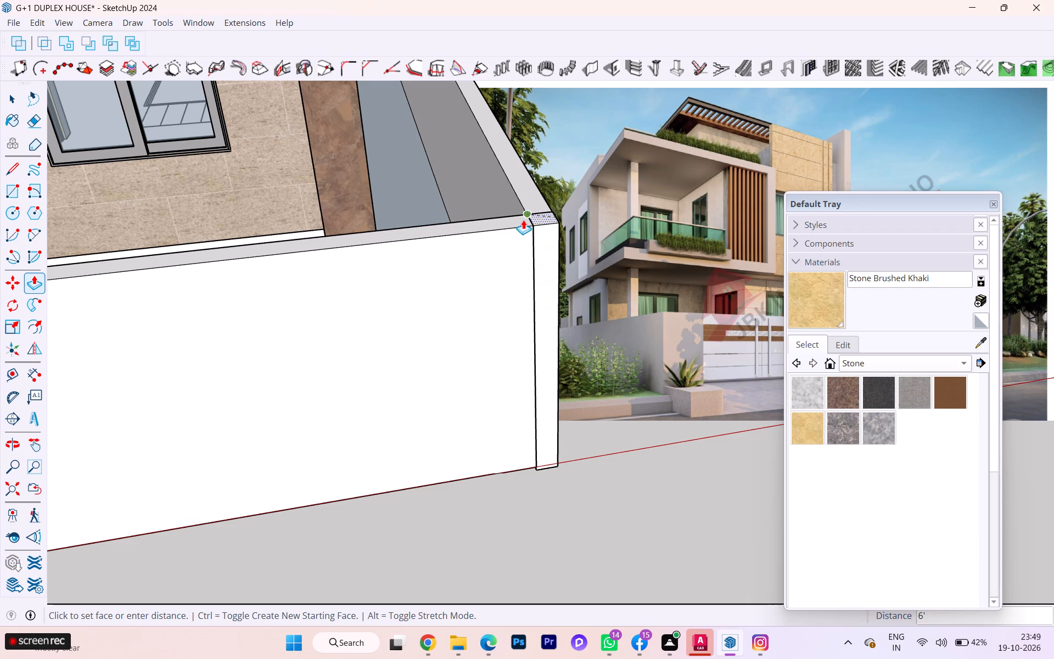
left_click(524, 225)
Push the underside of the compound wall's corner block flush with the underside of the front boundary strip.
middle_click_drag(525, 334, 503, 356)
scroll(525, 337, "down", 1)
key("space")
middle_click_drag(536, 471, 509, 136)
scroll(536, 471, "down", 1)
scroll(457, 292, "up", 1)
scroll(472, 300, "down", 1)
scroll(486, 306, "up", 1)
scroll(571, 280, "up", 3)
scroll(570, 280, "down", 1)
scroll(537, 295, "up", 2)
scroll(537, 295, "down", 1)
scroll(537, 295, "up", 1)
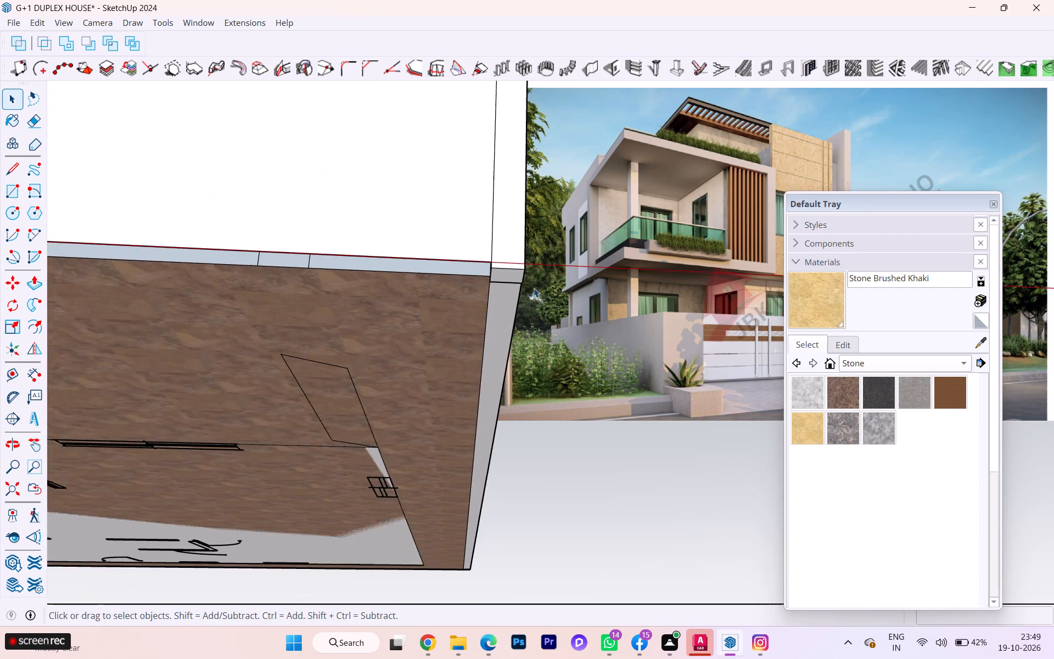
scroll(534, 288, "up", 2)
scroll(530, 283, "down", 2)
scroll(529, 283, "up", 1)
scroll(480, 305, "up", 3)
left_click(503, 255)
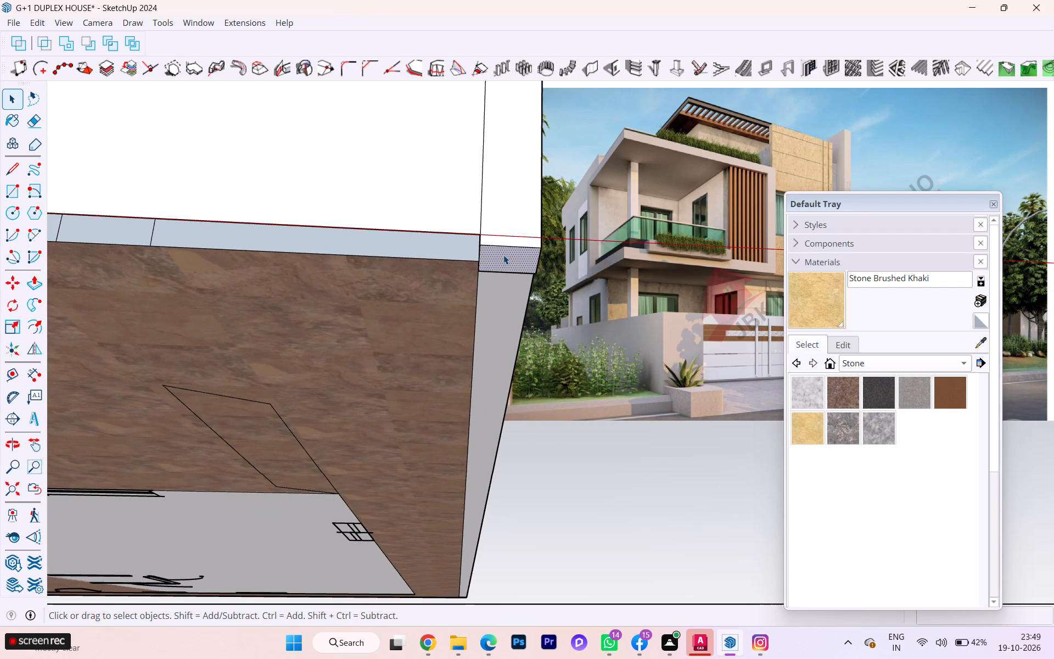
key("p")
left_click(503, 255)
left_click(476, 238)
key("space")
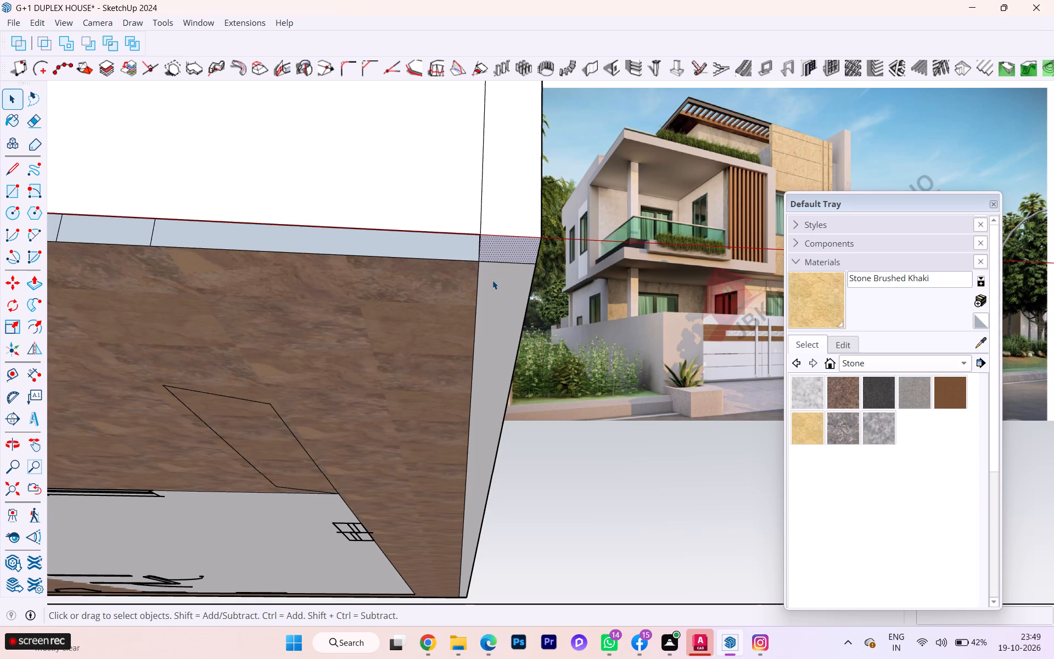
middle_click_drag(502, 288, 490, 634)
scroll(462, 446, "down", 1)
middle_click_drag(462, 446, 390, 644)
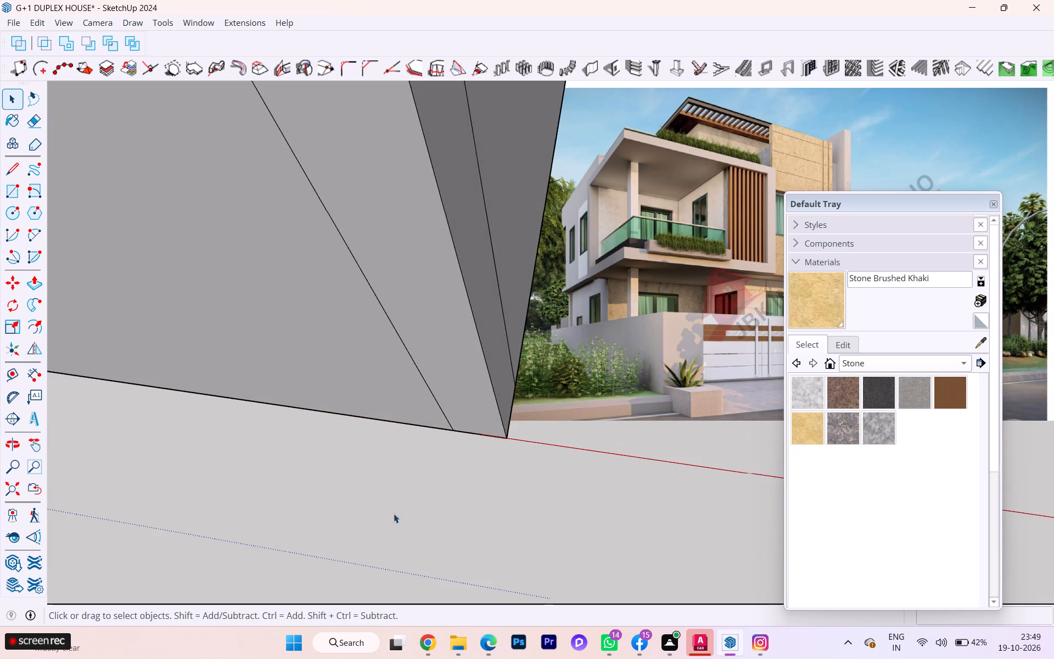
Examine the outer corner of the front and side compound walls from outside the plot.
scroll(406, 488, "down", 3)
scroll(409, 484, "up", 1)
scroll(412, 483, "down", 3)
scroll(393, 531, "up", 1)
scroll(338, 529, "down", 1)
middle_click_drag(357, 492, 491, 318)
scroll(479, 353, "down", 2)
scroll(478, 372, "up", 1)
scroll(478, 375, "down", 2)
scroll(478, 412, "up", 1)
scroll(478, 414, "down", 2)
scroll(478, 414, "up", 3)
scroll(478, 414, "down", 5)
scroll(486, 425, "up", 1)
scroll(486, 425, "down", 2)
scroll(486, 439, "up", 1)
scroll(486, 439, "down", 5)
Move the Default Tray so that it uncovers more of the reference render.
left_click_drag(865, 200, 879, 241)
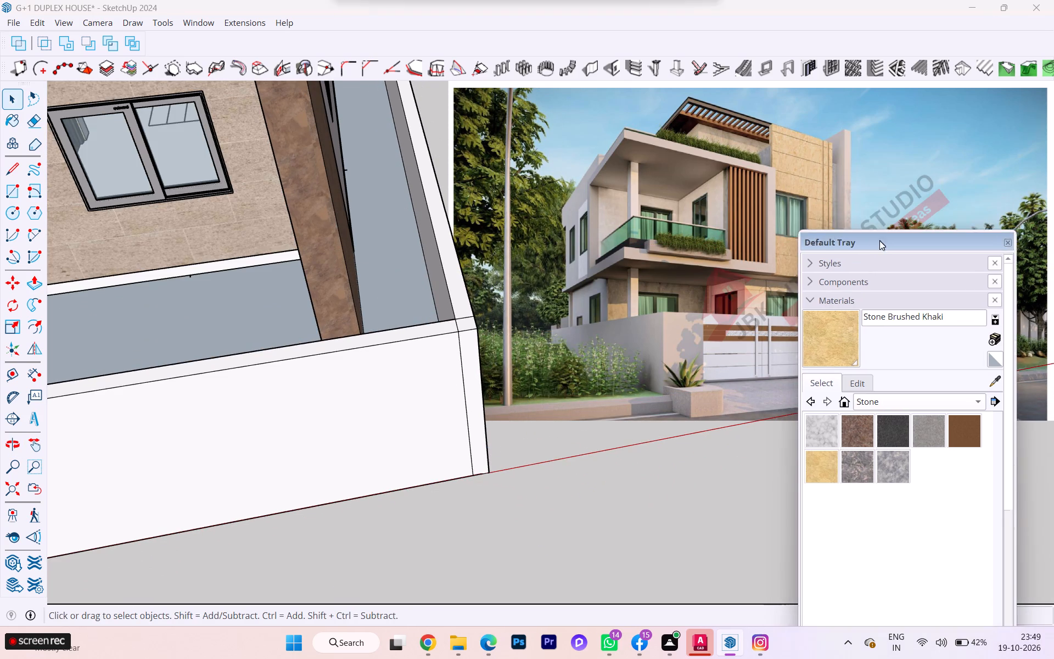
left_click_drag(879, 241, 926, 376)
Examine the front compound wall, plot edges and front elevation of the house against the reference render.
scroll(669, 439, "down", 3)
scroll(474, 469, "down", 1)
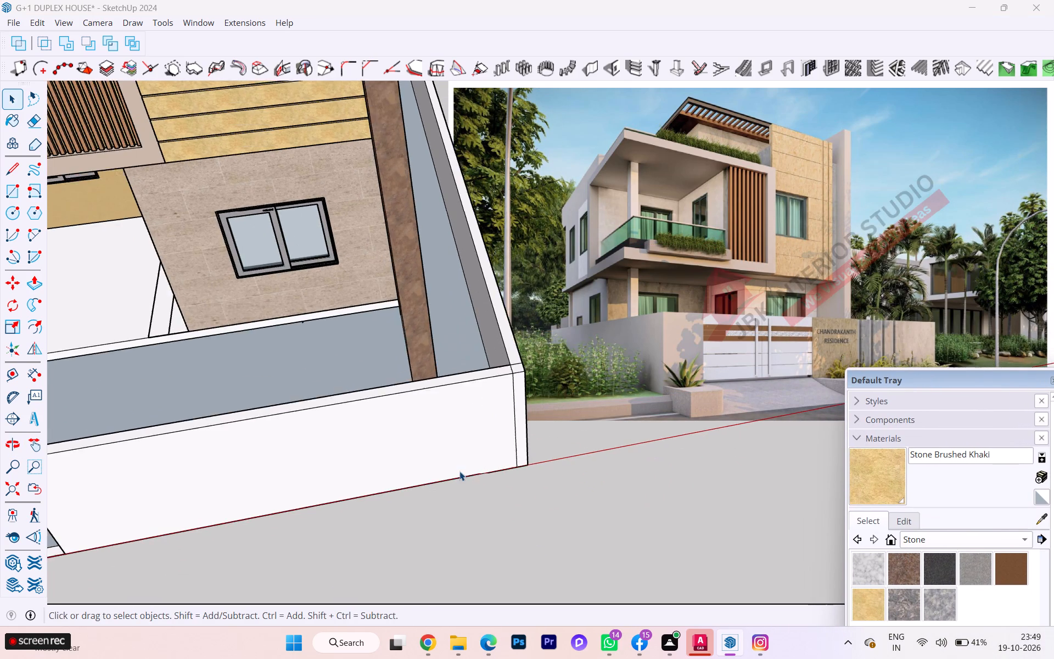
scroll(459, 471, "down", 1)
scroll(458, 472, "up", 1)
scroll(457, 471, "down", 2)
scroll(462, 472, "up", 1)
scroll(463, 472, "down", 1)
scroll(343, 480, "down", 1)
middle_click_drag(343, 480, 360, 452)
scroll(534, 441, "down", 6)
scroll(544, 491, "up", 1)
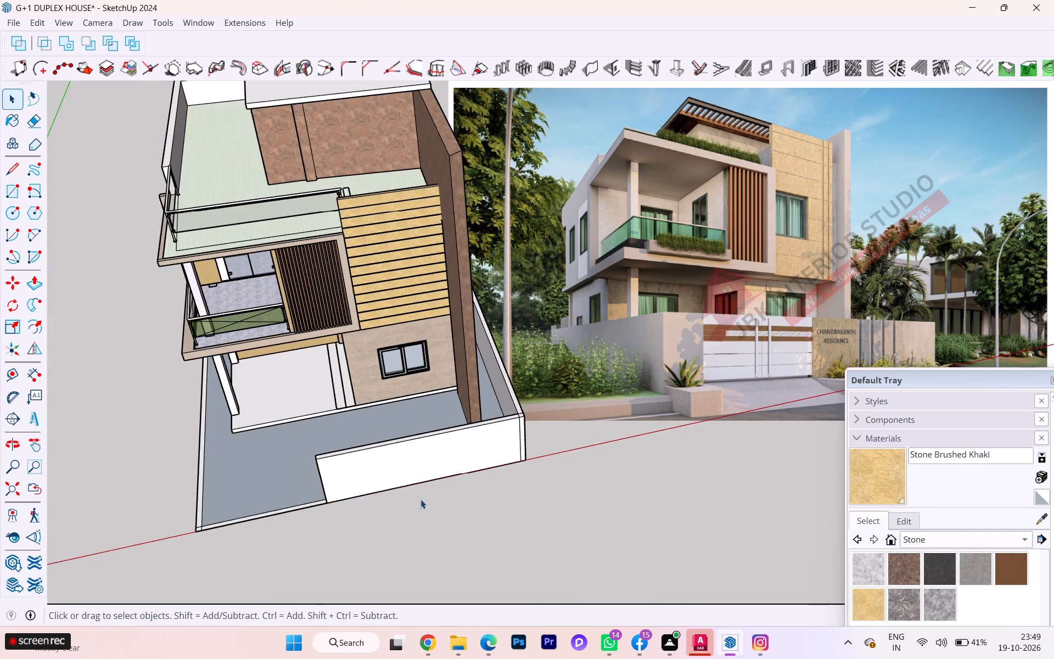
scroll(368, 493, "down", 1)
middle_click_drag(366, 492, 547, 342)
scroll(261, 493, "up", 2)
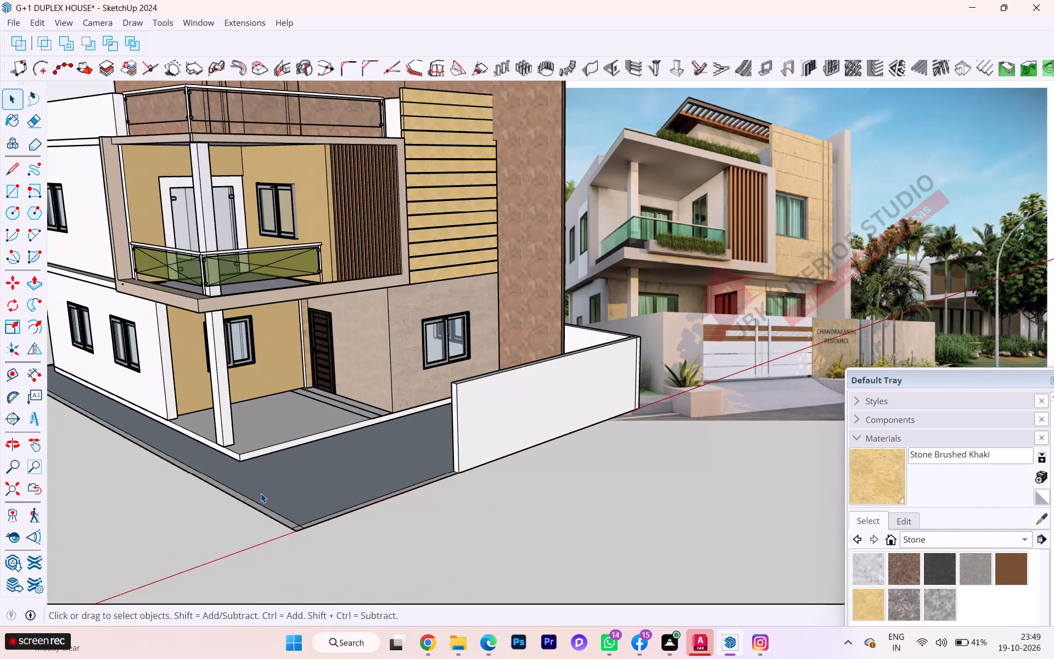
scroll(261, 492, "up", 3)
left_click(246, 442)
middle_click_drag(243, 446, 254, 432)
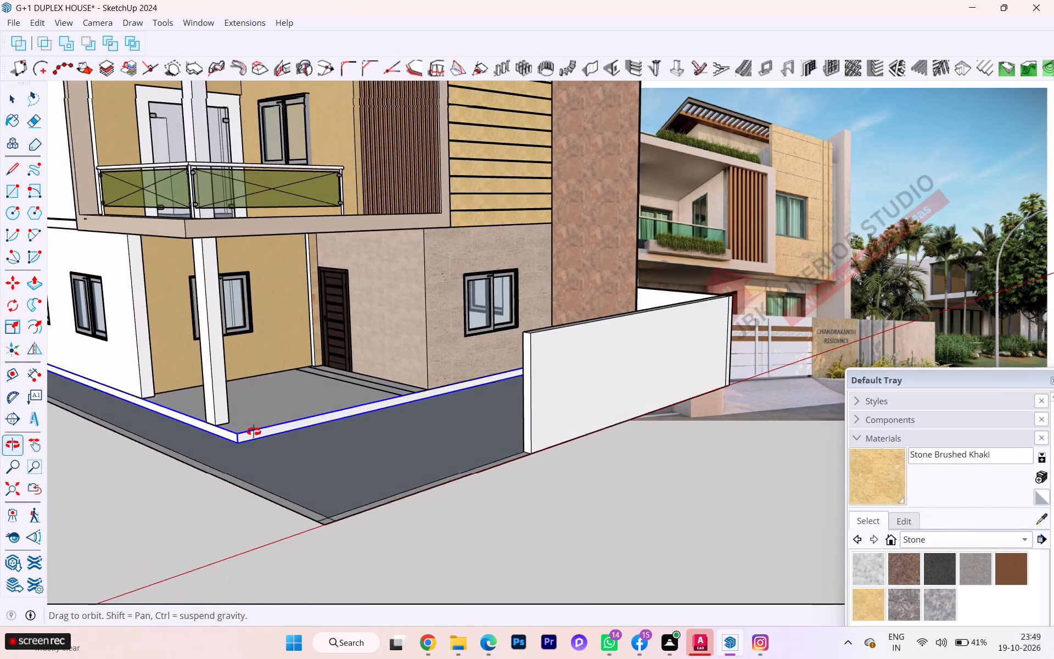
middle_click_drag(254, 432, 255, 432)
scroll(270, 439, "down", 4)
scroll(276, 455, "up", 2)
scroll(279, 463, "down", 5)
scroll(310, 501, "up", 1)
scroll(329, 497, "down", 1)
scroll(329, 497, "up", 1)
scroll(329, 497, "down", 3)
scroll(332, 499, "up", 2)
scroll(333, 500, "down", 1)
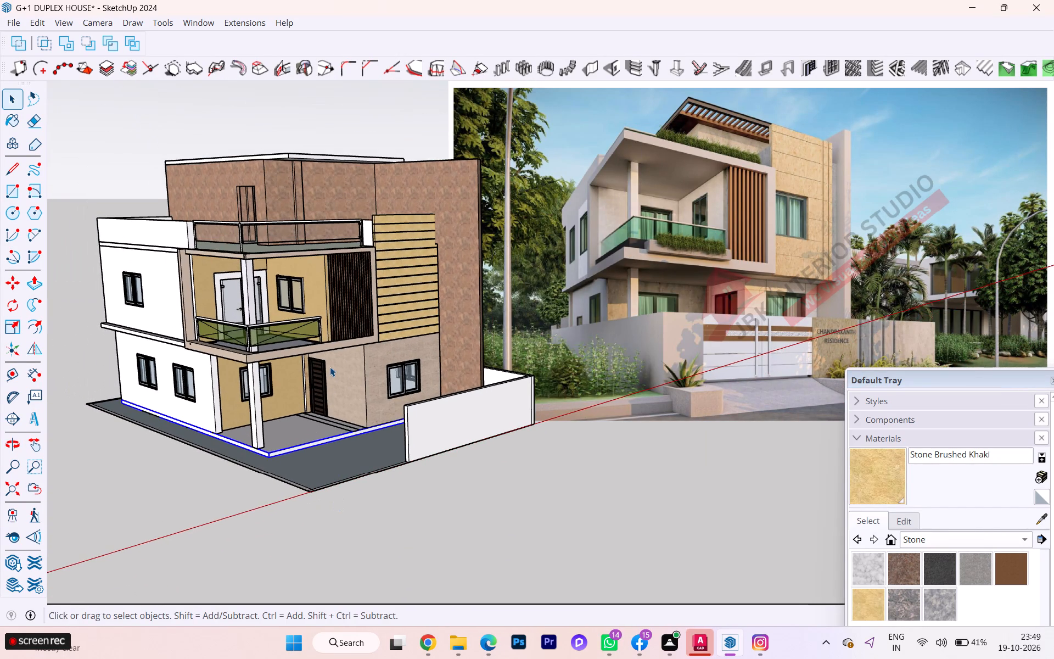
scroll(265, 353, "up", 7)
scroll(262, 344, "down", 1)
scroll(262, 344, "up", 2)
scroll(256, 341, "down", 1)
scroll(253, 342, "up", 1)
scroll(300, 316, "up", 1)
scroll(300, 316, "down", 1)
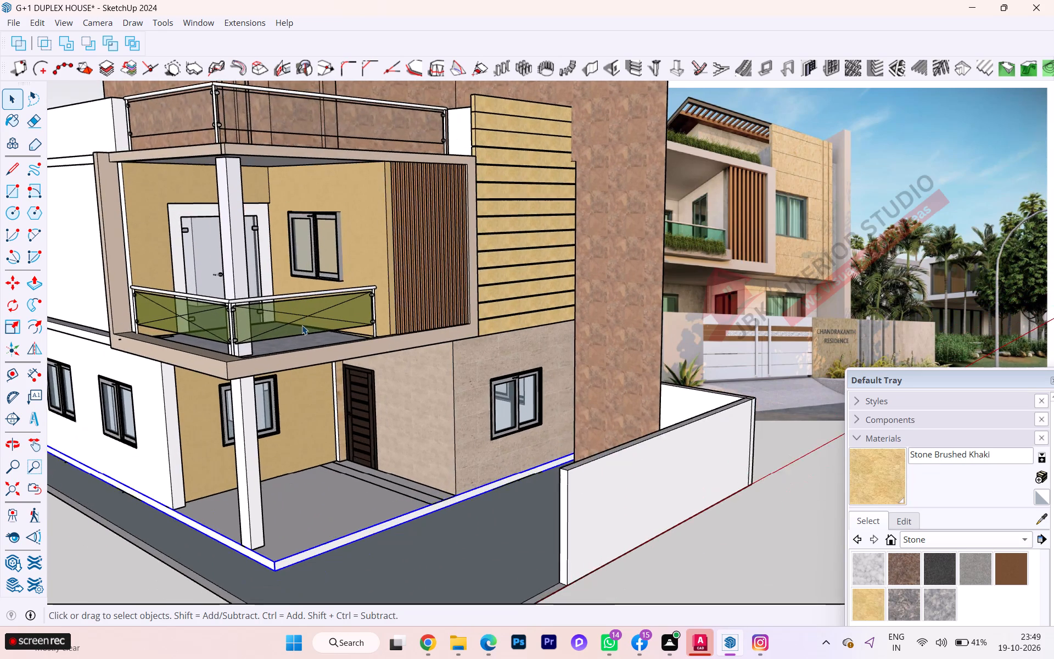
scroll(302, 325, "down", 1)
Open the first-floor balcony railing for editing and delete the diagonal line on the side glass panel's outer face.
middle_click_drag(306, 350, 326, 449)
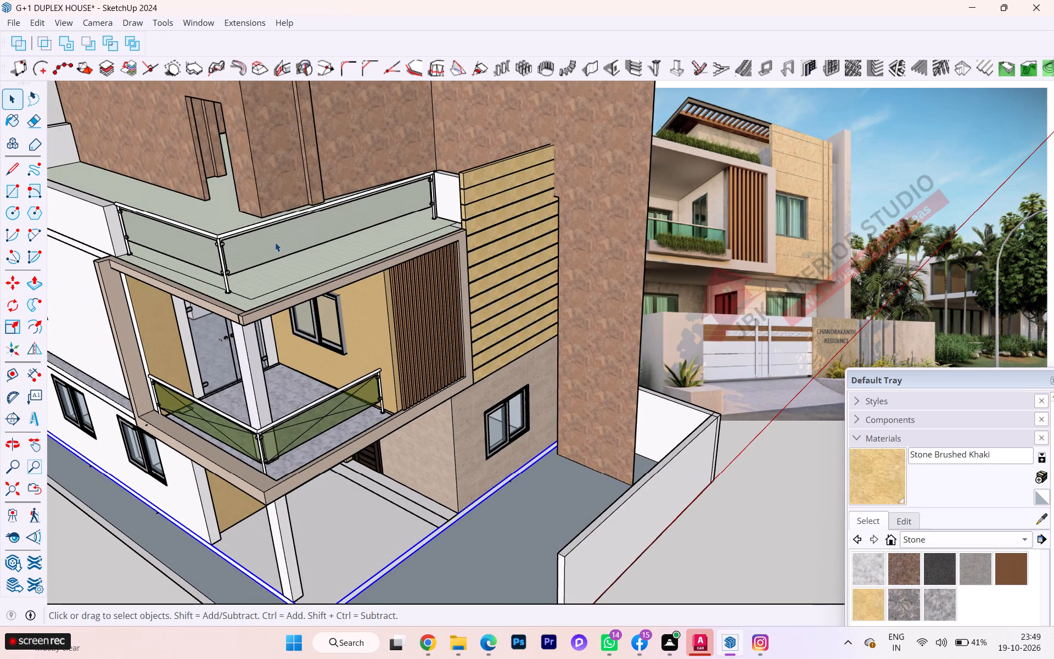
scroll(299, 364, "down", 1)
middle_click_drag(298, 368, 387, 264)
scroll(327, 353, "down", 1)
scroll(327, 354, "up", 7)
scroll(311, 370, "down", 5)
scroll(311, 370, "up", 14)
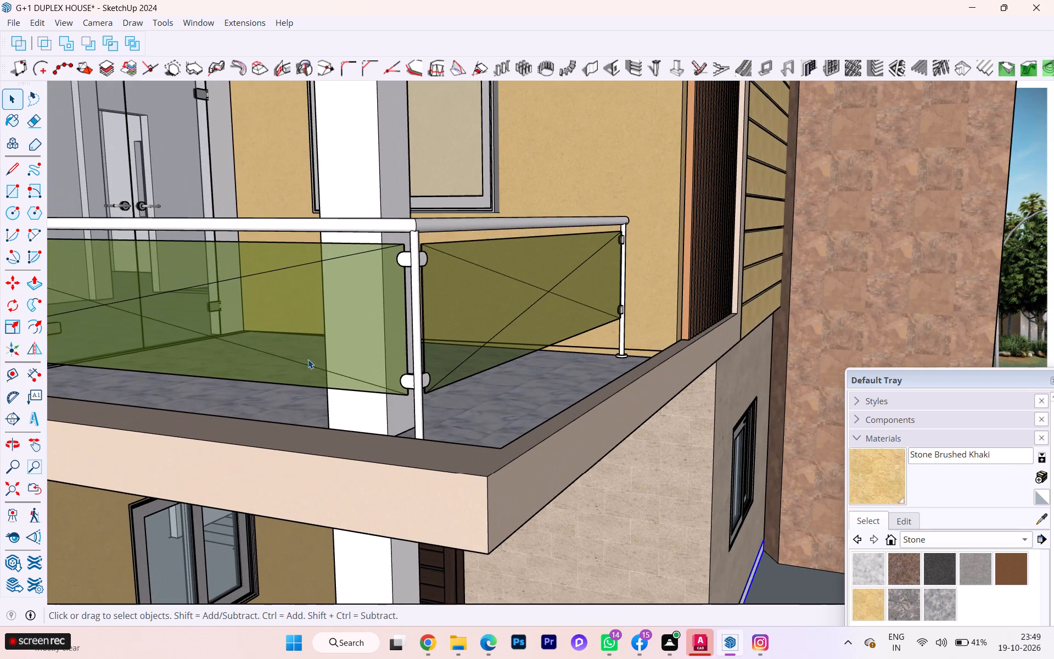
left_click(303, 365)
left_click(303, 365)
double_click(303, 365)
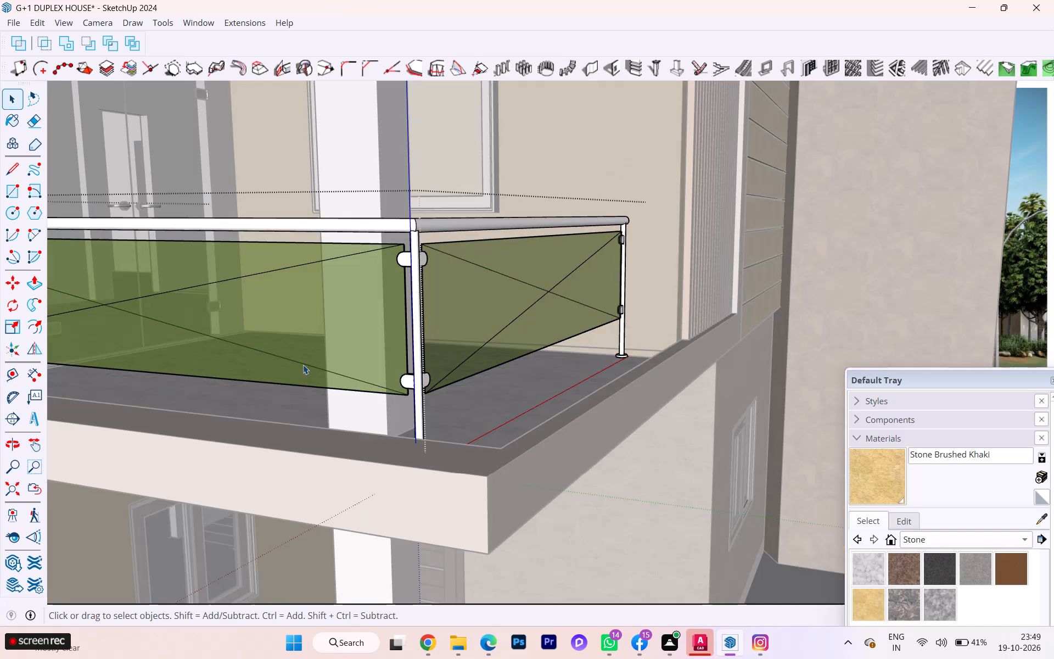
scroll(303, 365, "down", 1)
middle_click_drag(303, 365, 423, 414)
scroll(225, 421, "up", 3)
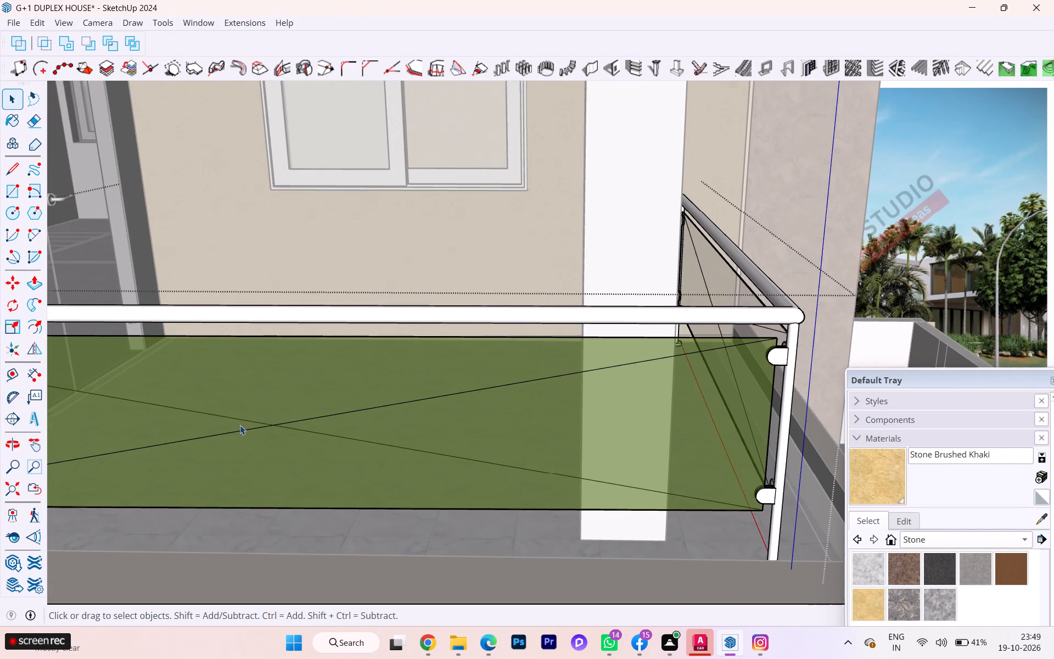
left_click(245, 433)
key("Delete")
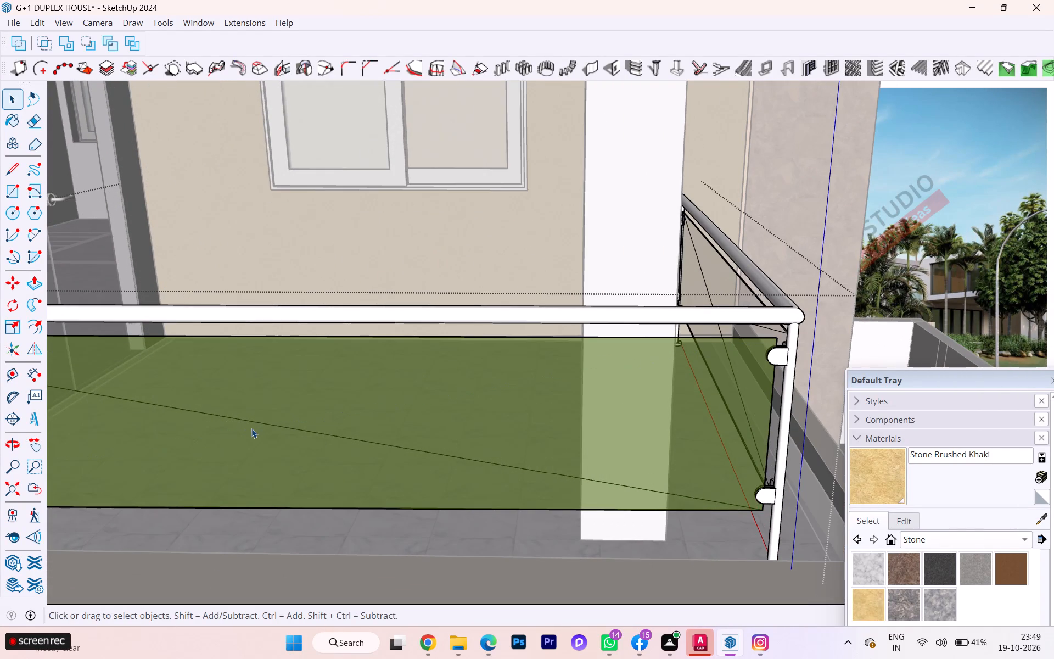
Delete the diagonal line on the outer face of the balcony railing's front glass panel.
left_click(259, 421)
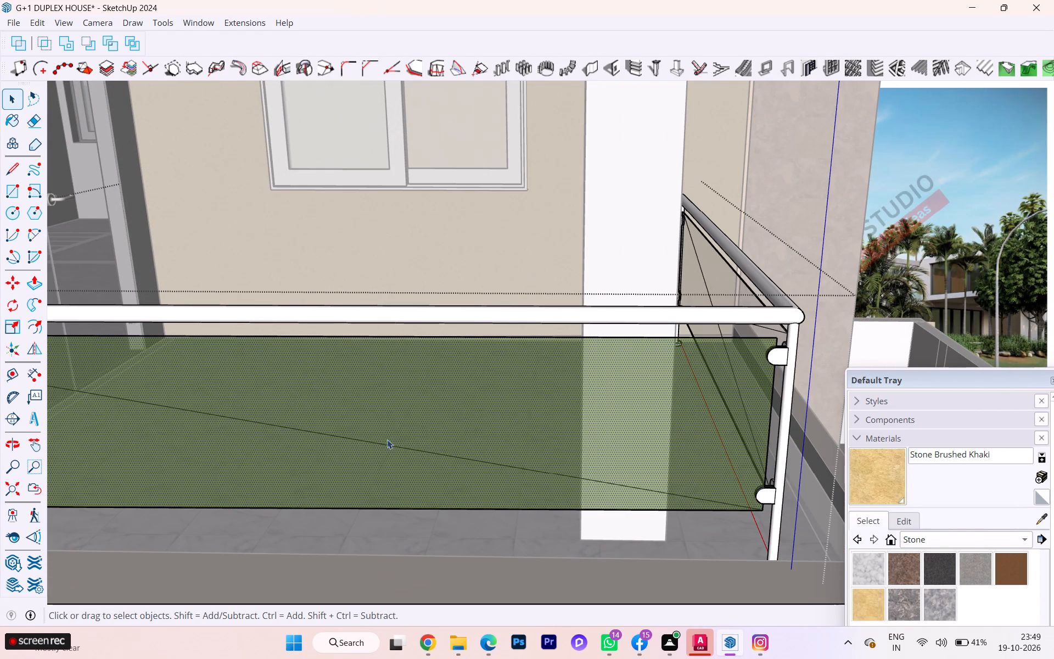
scroll(414, 442, "down", 2)
middle_click_drag(417, 442, 18, 465)
scroll(145, 447, "up", 1)
left_click(395, 462)
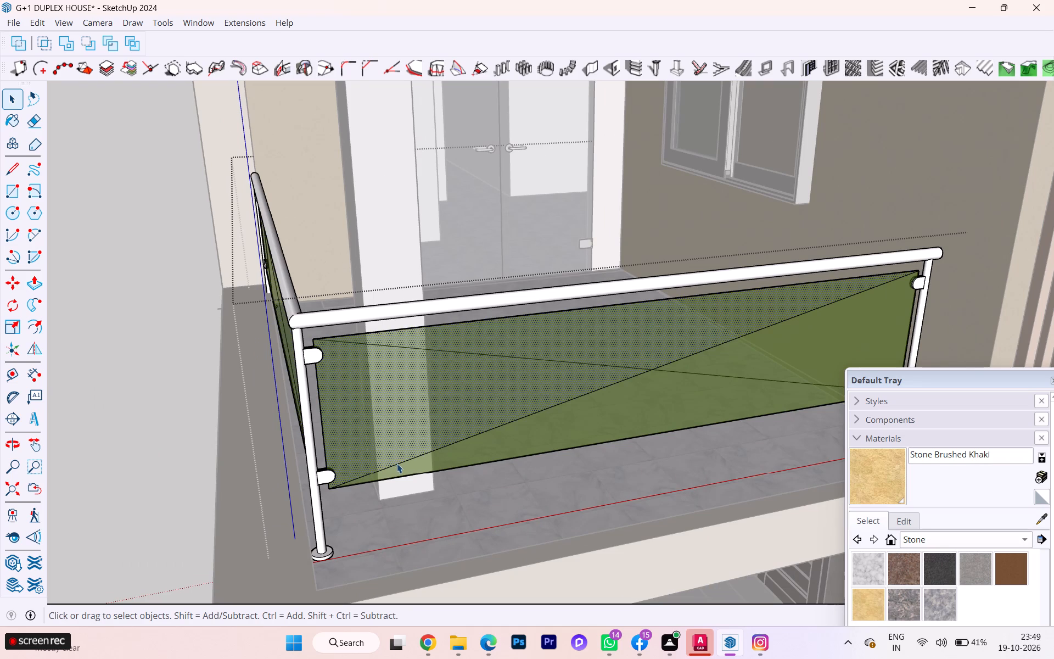
left_click(399, 465)
key("Delete")
Delete the remaining diagonal line on the inner face of the balcony railing's front glass panel.
scroll(459, 385, "down", 2)
middle_click_drag(424, 396, 995, 471)
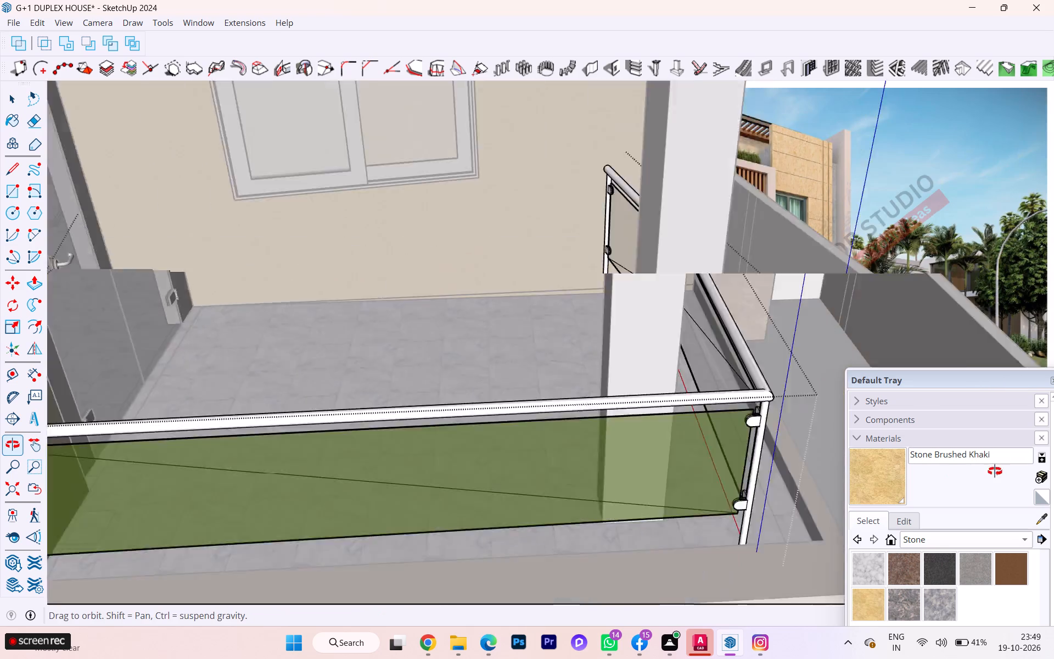
middle_click_drag(995, 471, 1043, 462)
scroll(629, 351, "up", 1)
scroll(619, 256, "up", 1)
scroll(619, 257, "down", 2)
scroll(619, 258, "up", 8)
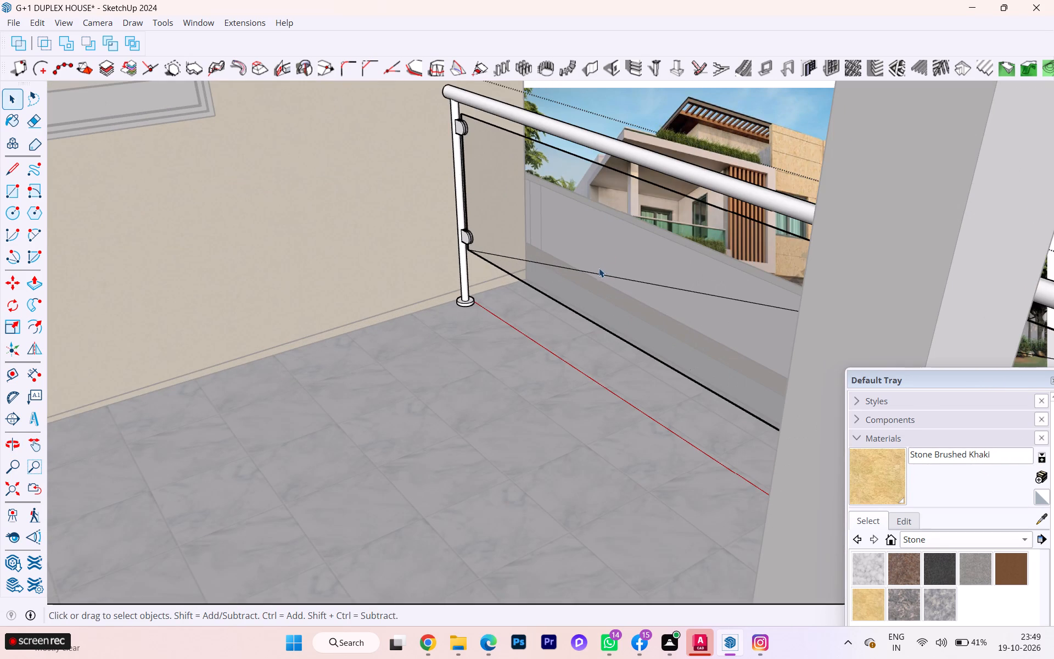
left_click(597, 272)
left_click(597, 277)
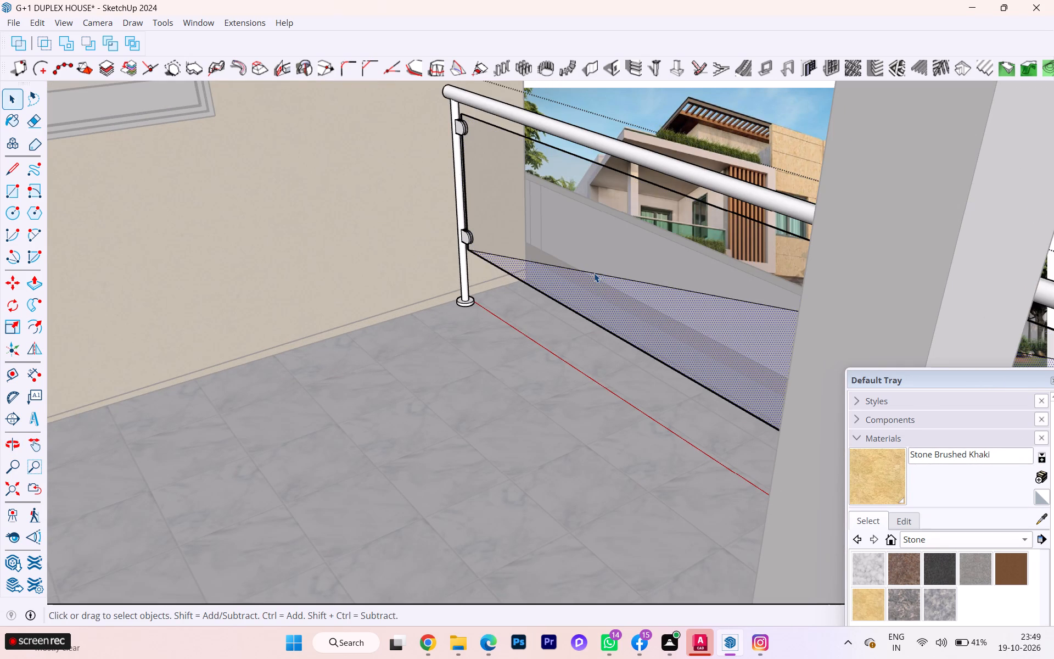
left_click(593, 272)
left_click(590, 274)
key("Delete")
Delete the remaining diagonal line on the inner face of the balcony railing's side glass panel.
scroll(610, 310, "down", 1)
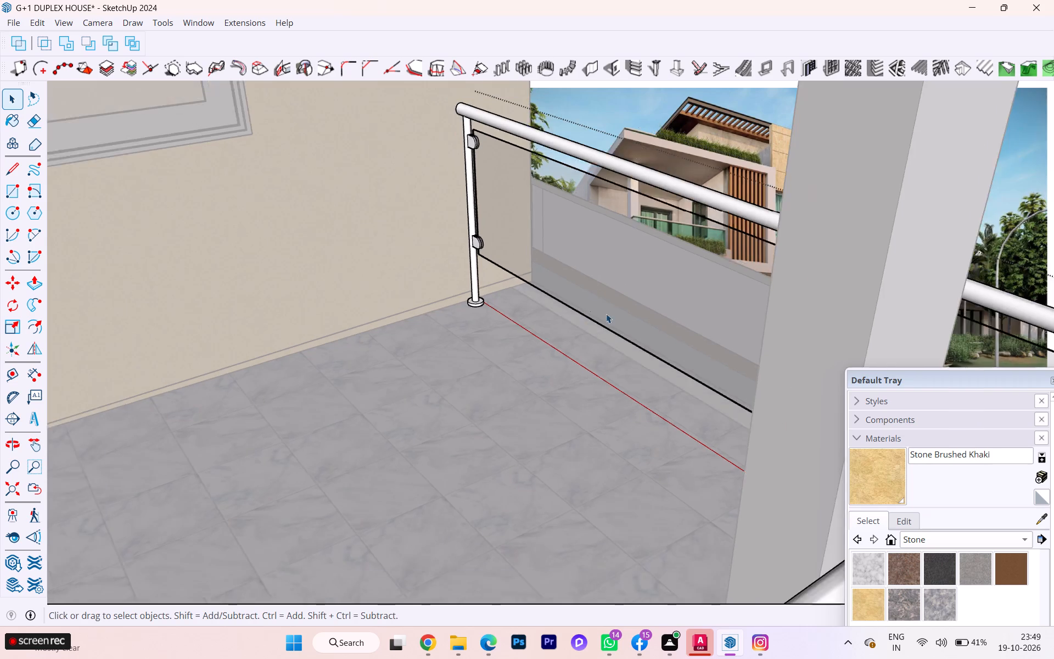
middle_click_drag(602, 315, 796, 259)
scroll(485, 284, "down", 5)
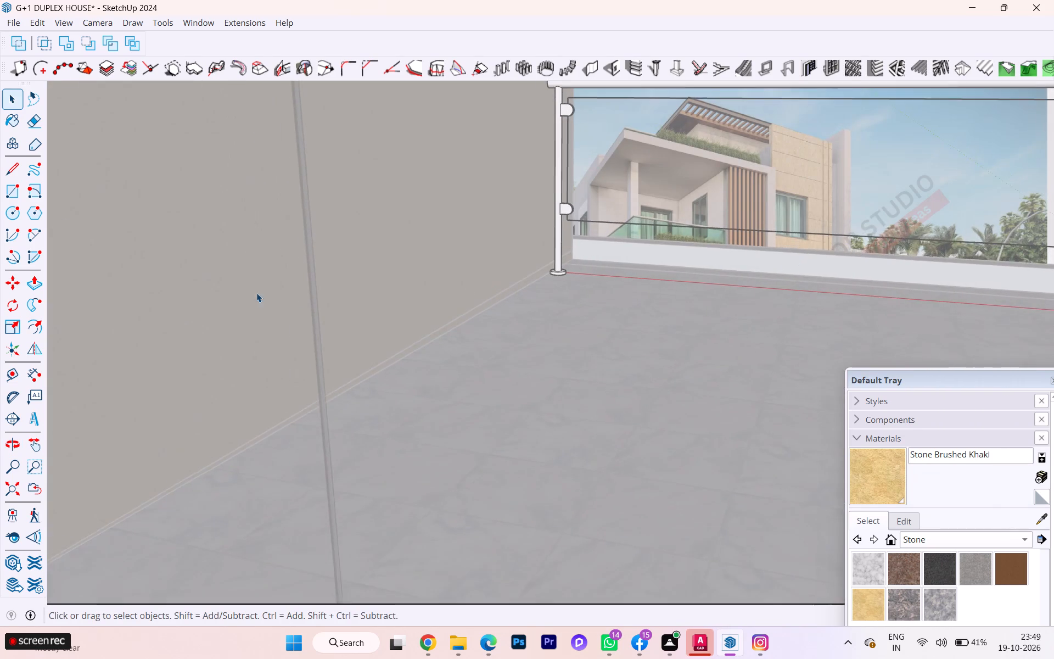
scroll(256, 293, "down", 6)
scroll(167, 365, "up", 2)
scroll(182, 366, "down", 2)
scroll(323, 386, "up", 1)
middle_click_drag(358, 386, 655, 418)
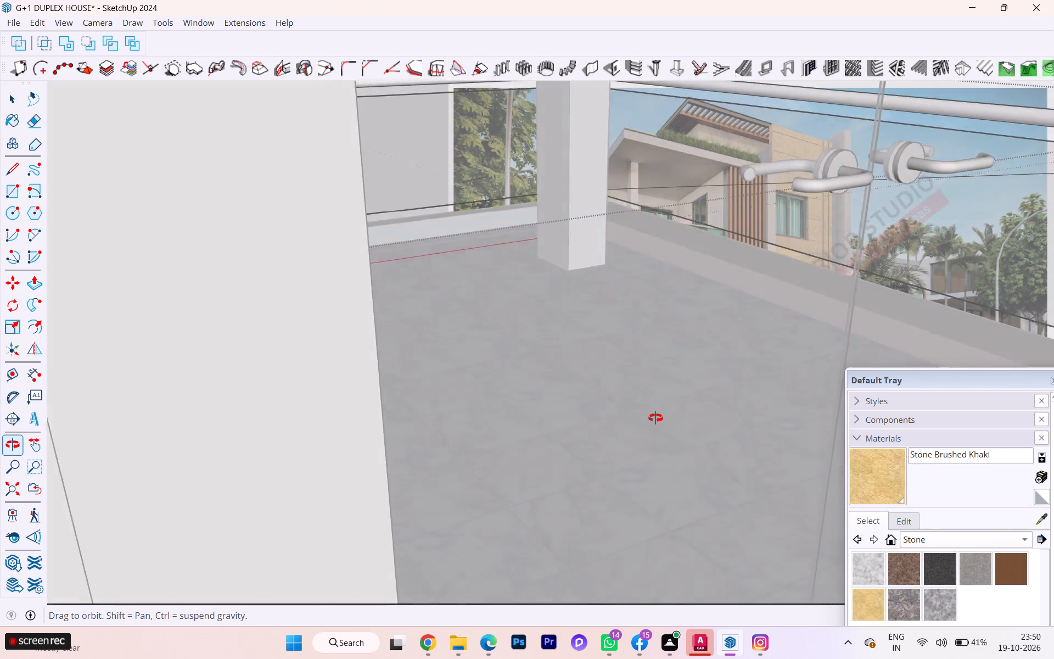
middle_click_drag(655, 418, 647, 471)
scroll(663, 282, "up", 4)
scroll(716, 132, "up", 4)
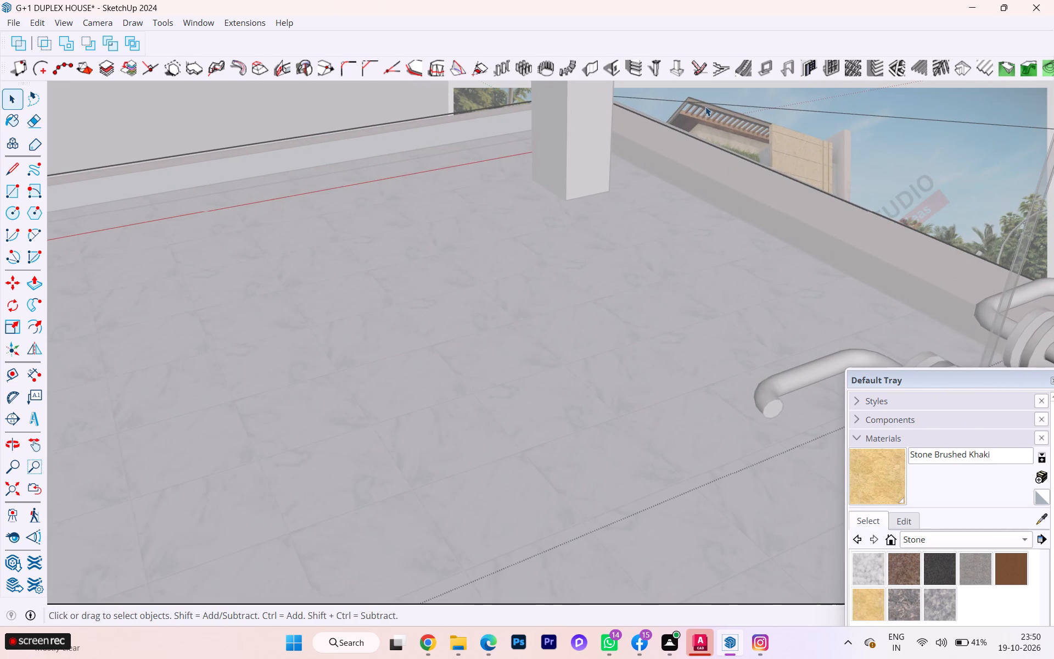
left_click(705, 106)
left_click(707, 104)
key("Delete")
Finish editing the balcony railing and return to the whole house model.
scroll(553, 185, "down", 4)
scroll(515, 258, "up", 1)
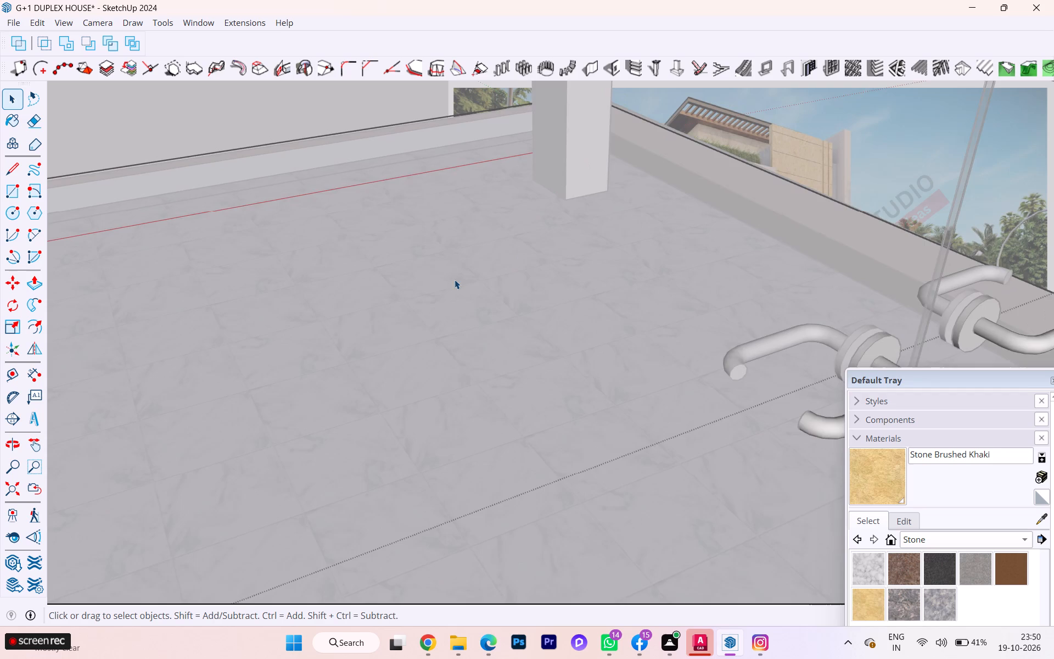
scroll(346, 291, "down", 3)
scroll(316, 304, "up", 5)
scroll(310, 306, "down", 1)
scroll(244, 321, "down", 2)
scroll(239, 322, "up", 1)
scroll(239, 323, "down", 3)
scroll(306, 320, "up", 1)
scroll(515, 308, "down", 2)
middle_click_drag(531, 309, 0, 382)
scroll(175, 343, "down", 4)
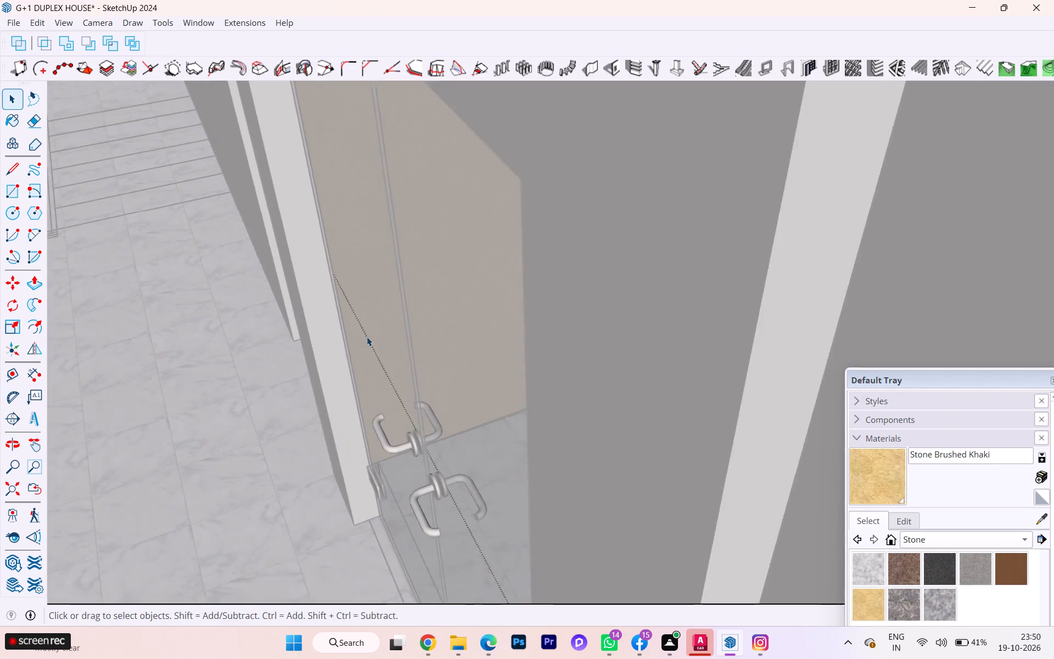
scroll(367, 337, "down", 1)
scroll(385, 336, "up", 1)
scroll(387, 332, "down", 2)
scroll(387, 332, "up", 2)
scroll(387, 332, "down", 1)
scroll(327, 361, "down", 1)
scroll(322, 361, "up", 1)
scroll(317, 362, "down", 3)
left_click(14, 492)
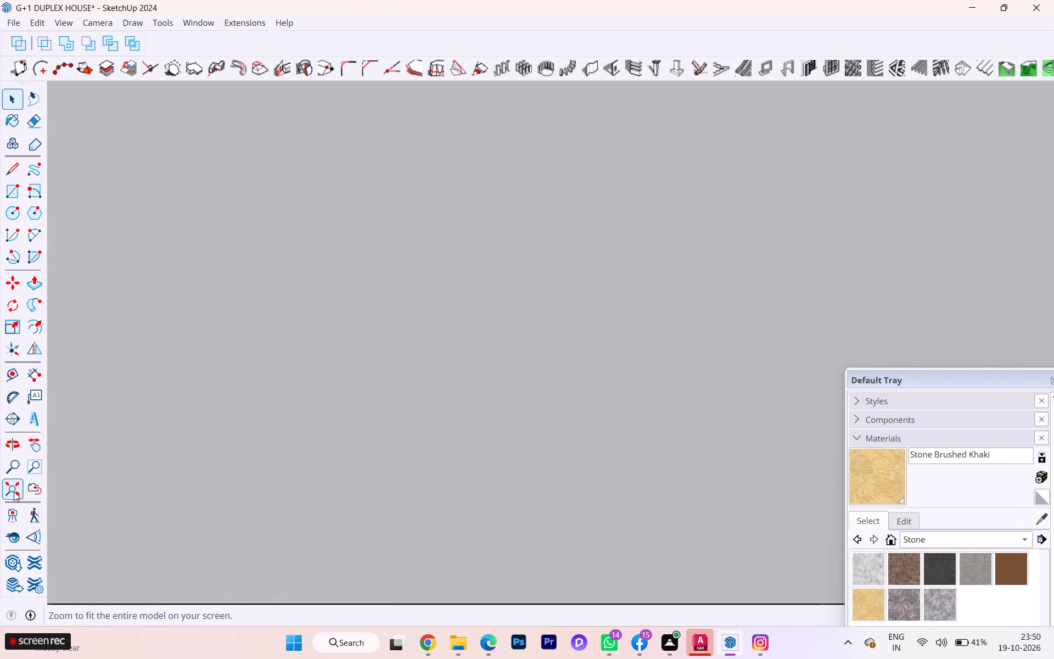
left_click(658, 507)
Push/Pull the long boundary strip beside the white side wall with the ground-floor windows up 6' as a compound wall.
scroll(716, 501, "down", 1)
middle_click_drag(716, 500, 563, 513)
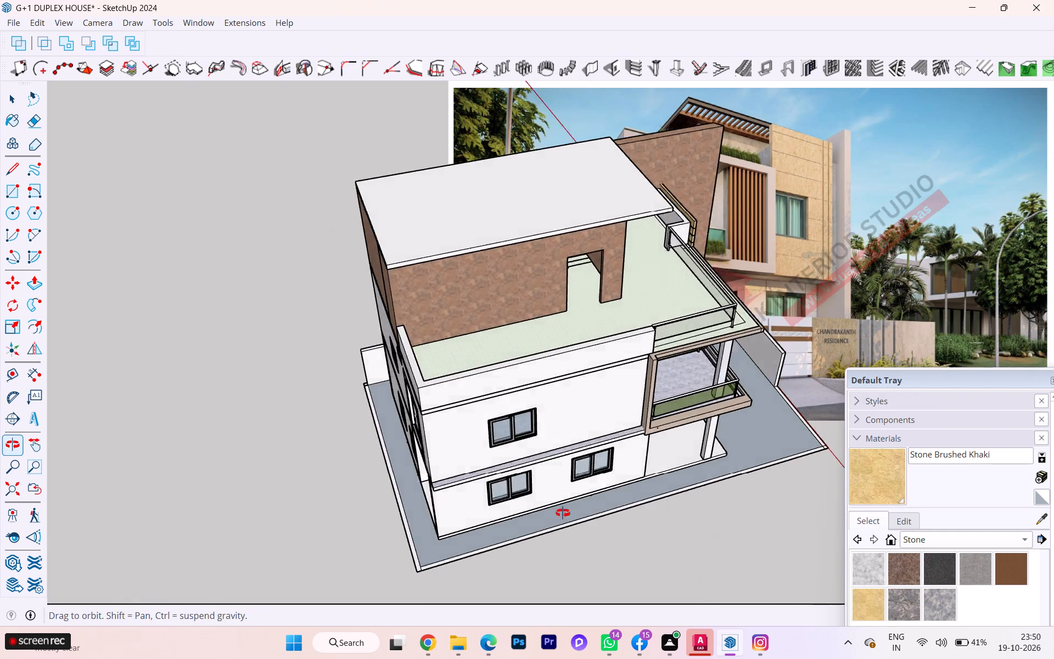
middle_click_drag(563, 513, 293, 510)
scroll(465, 496, "down", 1)
middle_click_drag(465, 496, 254, 418)
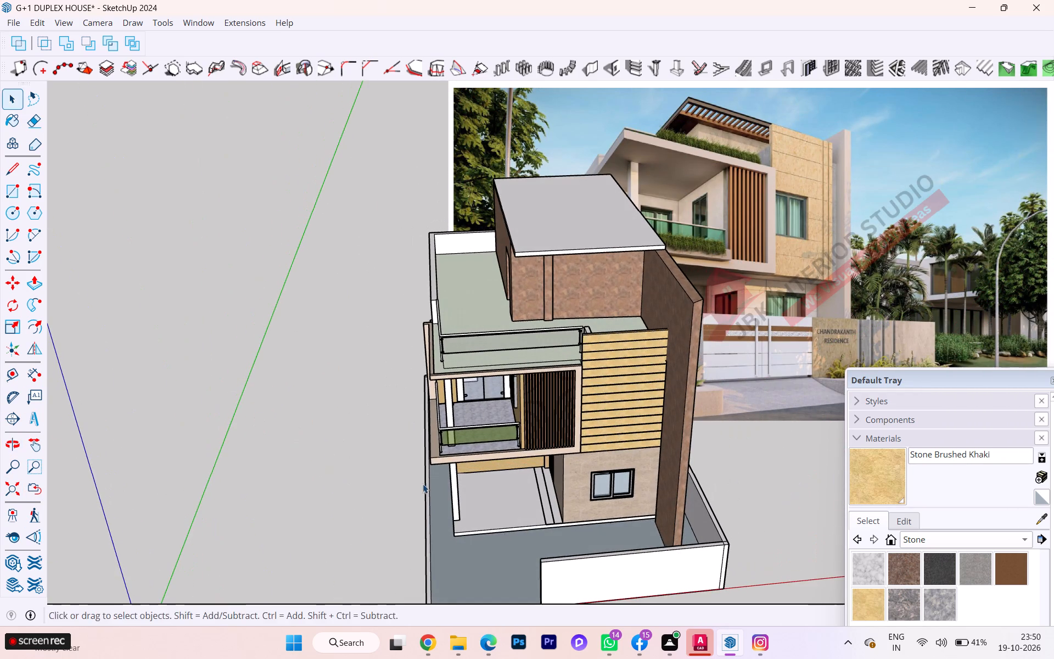
middle_click_drag(423, 483, 467, 417)
scroll(520, 365, "up", 3)
scroll(520, 377, "down", 2)
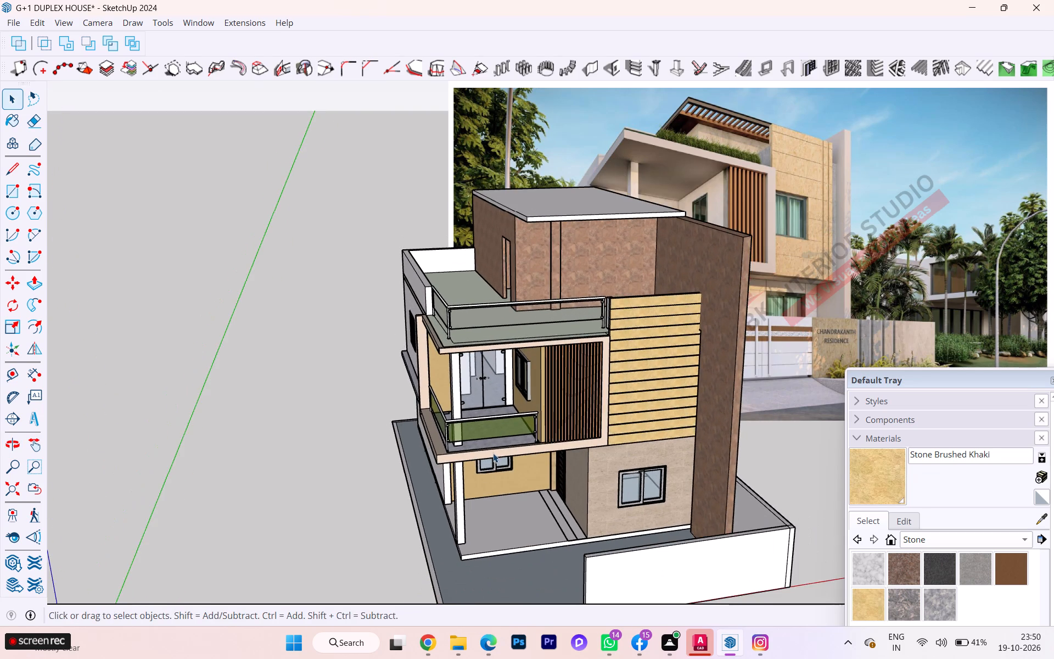
middle_click_drag(493, 453, 508, 408)
scroll(578, 519, "up", 2)
middle_click_drag(467, 543, 510, 546)
scroll(435, 532, "up", 5)
scroll(402, 522, "down", 1)
scroll(402, 522, "up", 7)
left_click(393, 540)
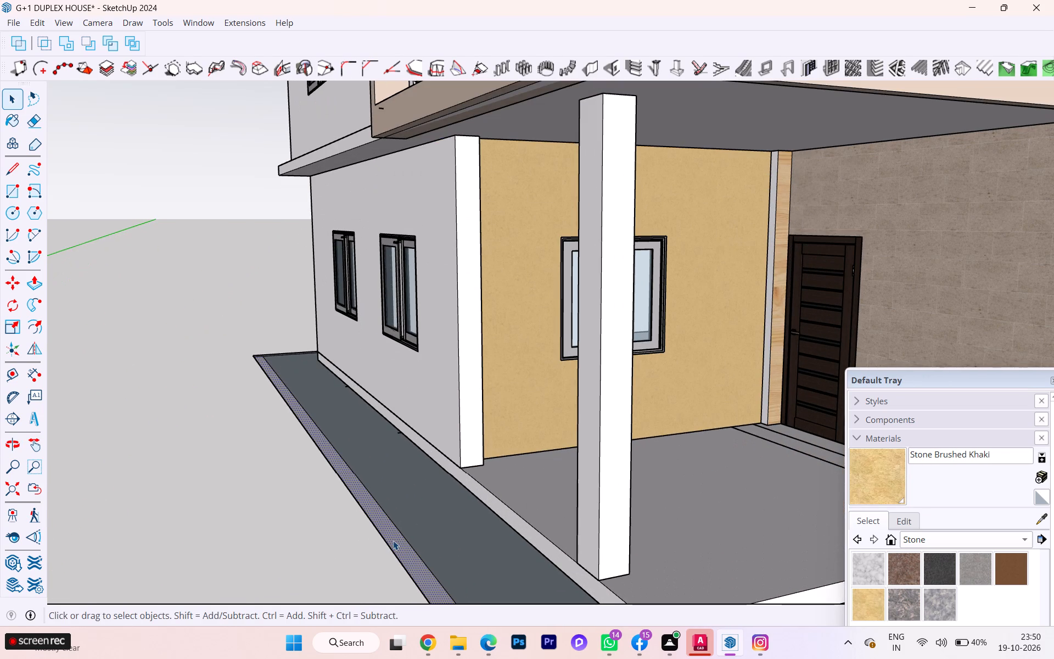
key("p")
left_click(393, 540)
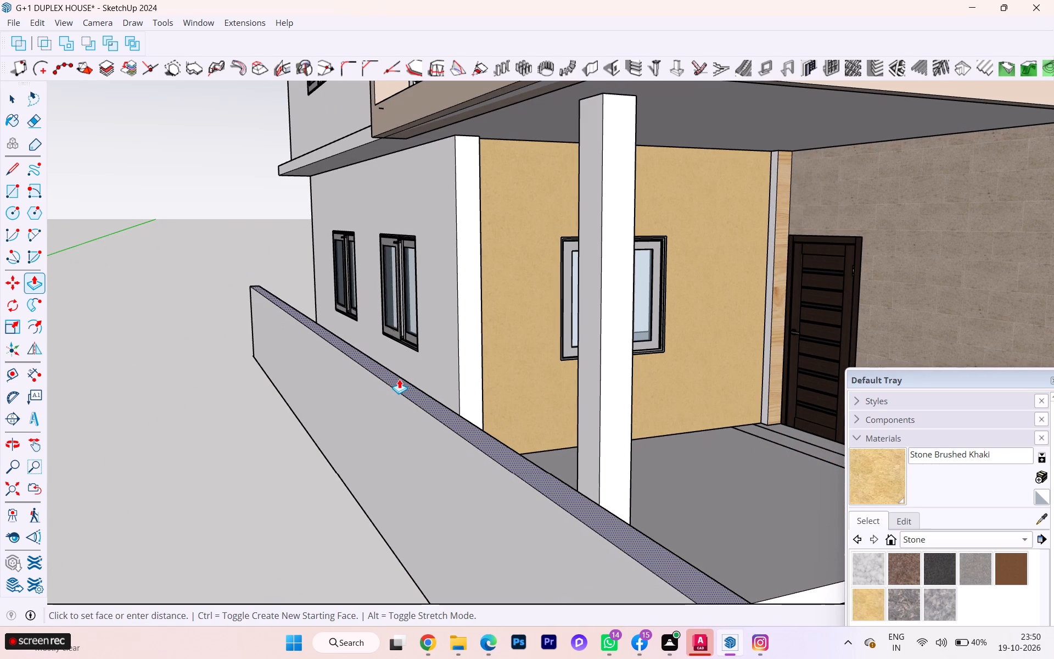
type("6'")
key("Return")
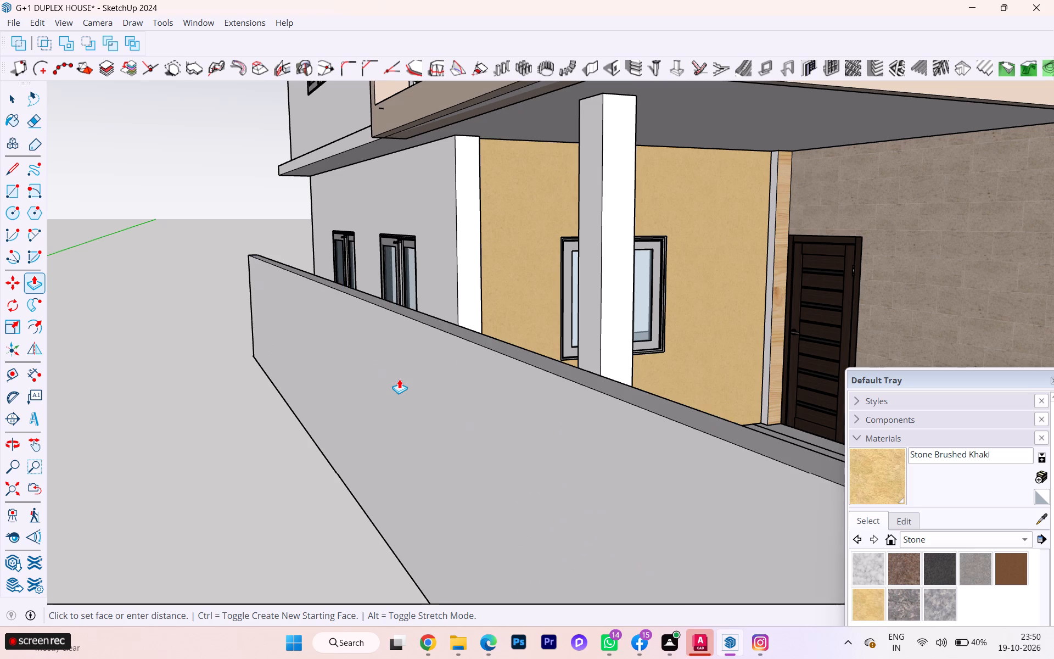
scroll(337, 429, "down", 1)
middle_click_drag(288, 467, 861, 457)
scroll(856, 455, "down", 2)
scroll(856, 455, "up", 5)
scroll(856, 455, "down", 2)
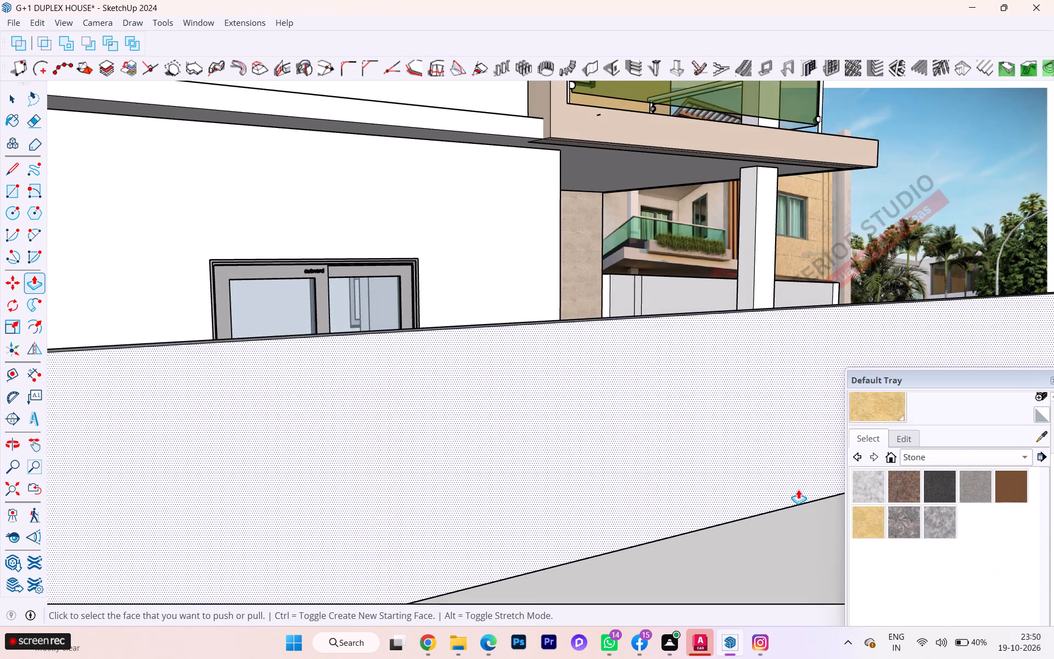
Push/Pull the boundary strip along the wall with the dark wooden door up to the height of the adjoining compound wall.
scroll(634, 482, "down", 4)
scroll(629, 481, "up", 2)
scroll(653, 467, "down", 2)
scroll(663, 467, "up", 1)
scroll(664, 468, "down", 5)
scroll(552, 522, "down", 1)
middle_click_drag(551, 523, 724, 515)
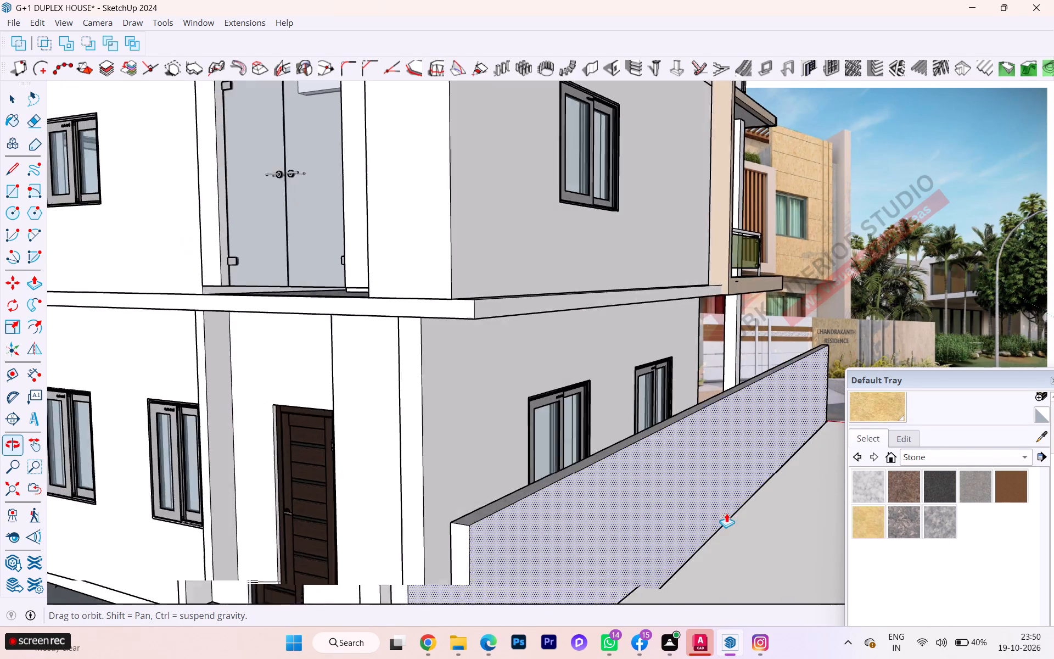
scroll(700, 490, "down", 2)
scroll(700, 490, "up", 1)
scroll(700, 490, "down", 2)
scroll(652, 506, "up", 1)
scroll(494, 568, "up", 2)
scroll(431, 520, "down", 4)
scroll(318, 566, "up", 2)
scroll(295, 571, "down", 1)
scroll(286, 572, "up", 1)
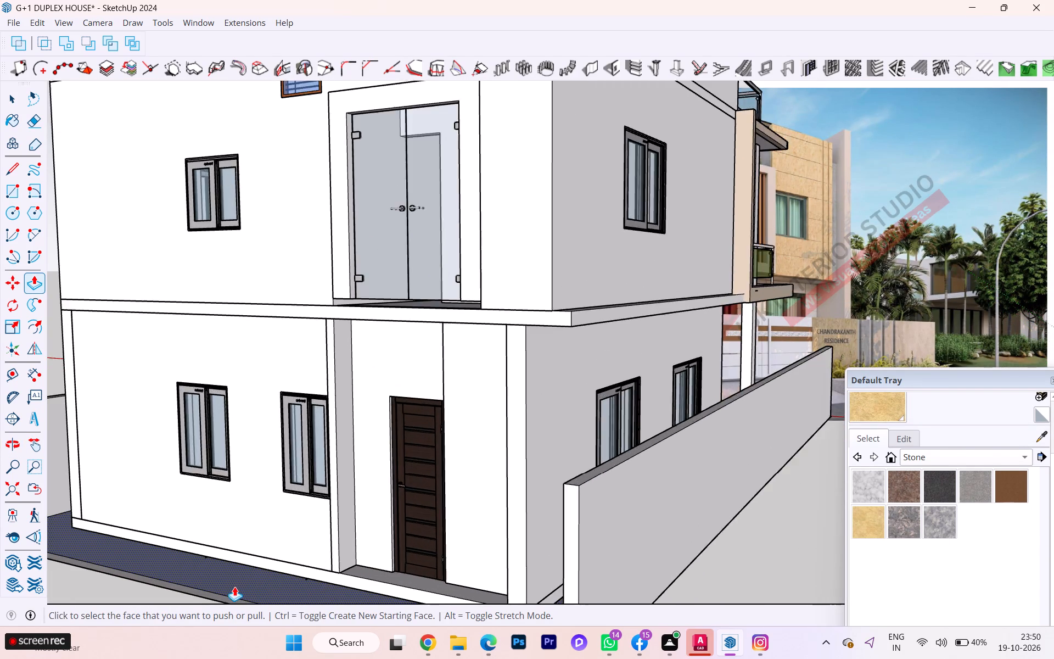
scroll(231, 588, "down", 1)
scroll(227, 589, "up", 11)
left_click(210, 593)
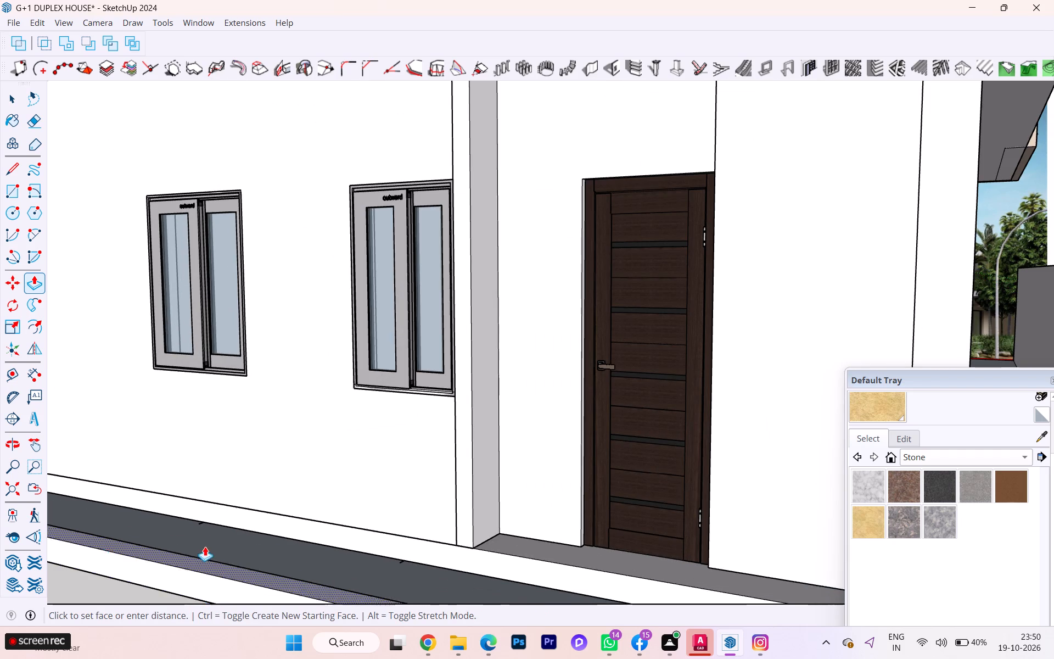
scroll(228, 527, "down", 5)
scroll(227, 524, "up", 2)
scroll(225, 521, "down", 3)
scroll(212, 510, "up", 1)
scroll(212, 510, "down", 2)
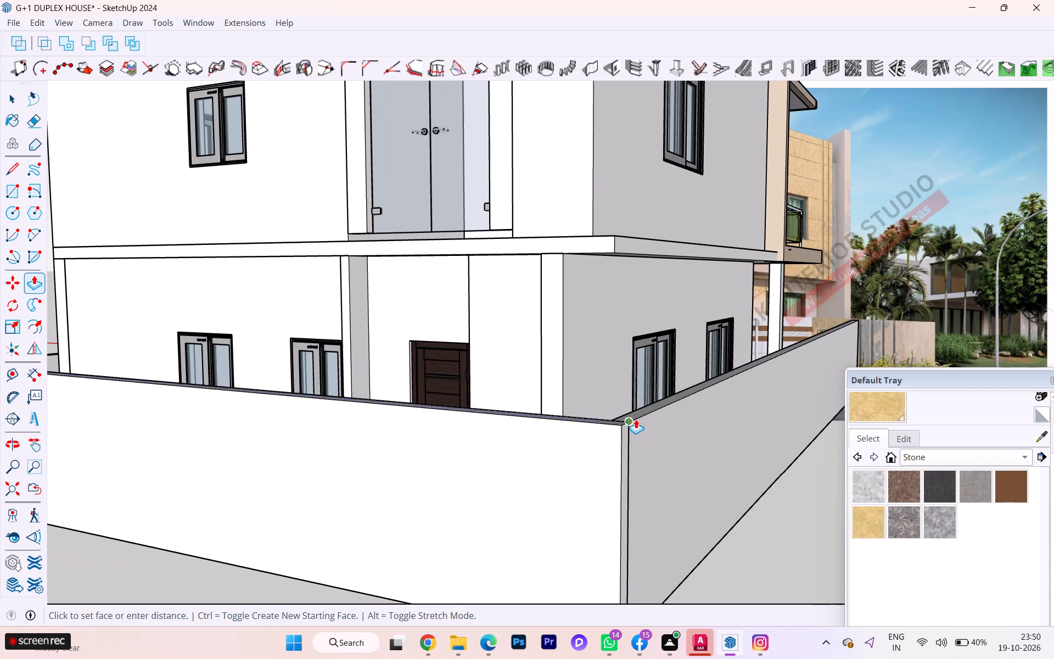
left_click(636, 418)
scroll(699, 466, "down", 2)
middle_click_drag(705, 481, 135, 548)
middle_click_drag(480, 540, 439, 540)
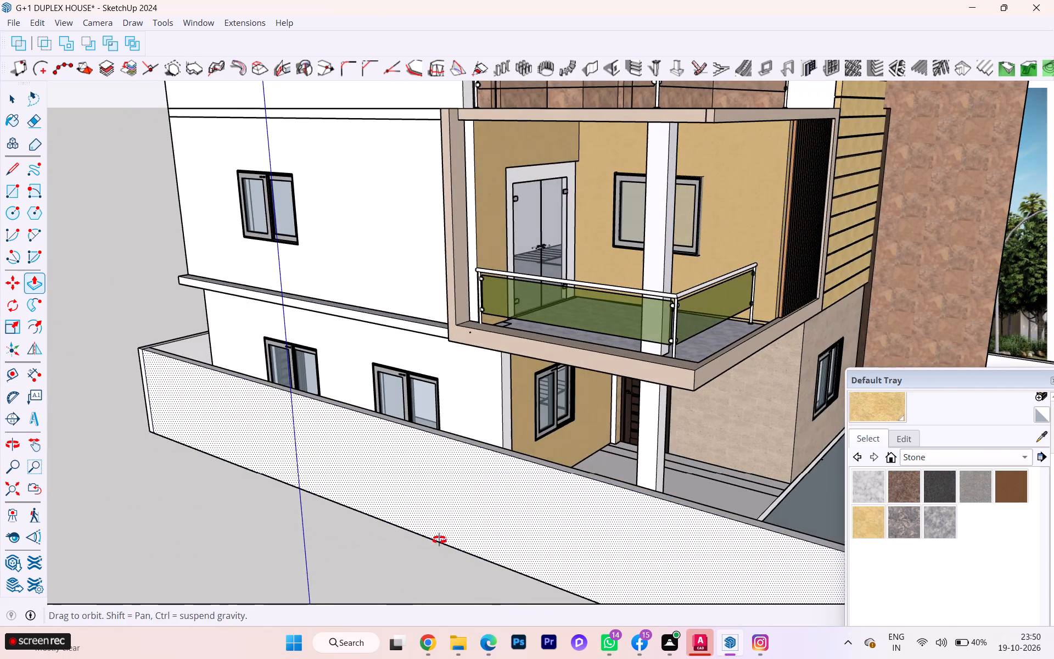
middle_click_drag(439, 540, 194, 530)
key("space")
left_click(204, 490)
Examine the front of the house, the porch and the open yard between the compound walls.
scroll(209, 481, "down", 2)
scroll(298, 489, "up", 1)
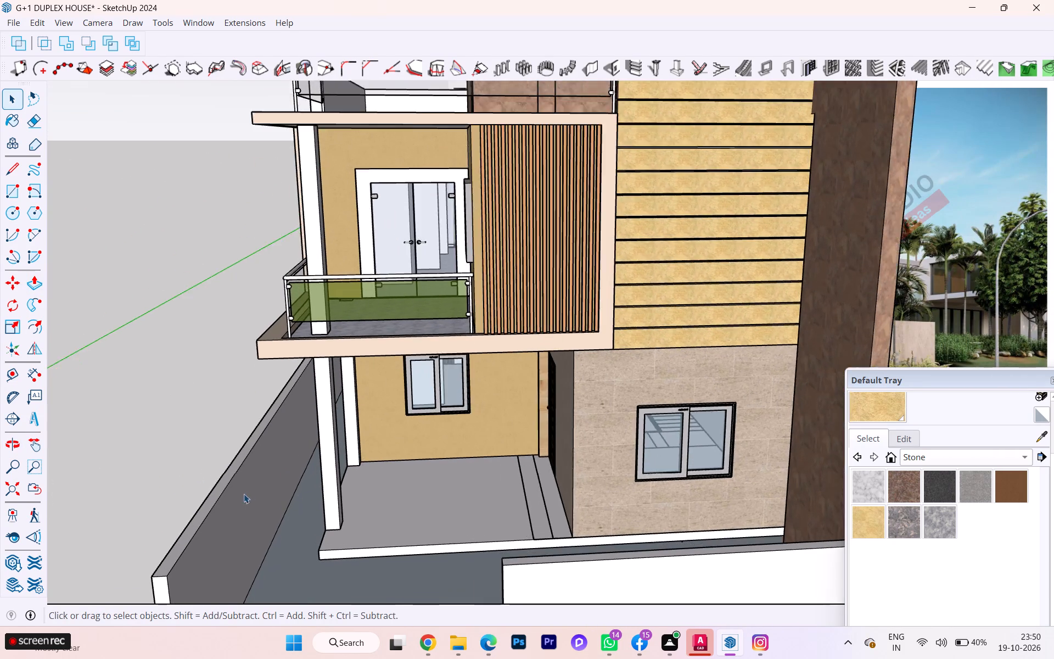
scroll(244, 494, "down", 2)
middle_click_drag(243, 494, 251, 494)
scroll(326, 505, "down", 1)
middle_click_drag(327, 505, 368, 509)
scroll(363, 511, "down", 2)
scroll(358, 516, "up", 6)
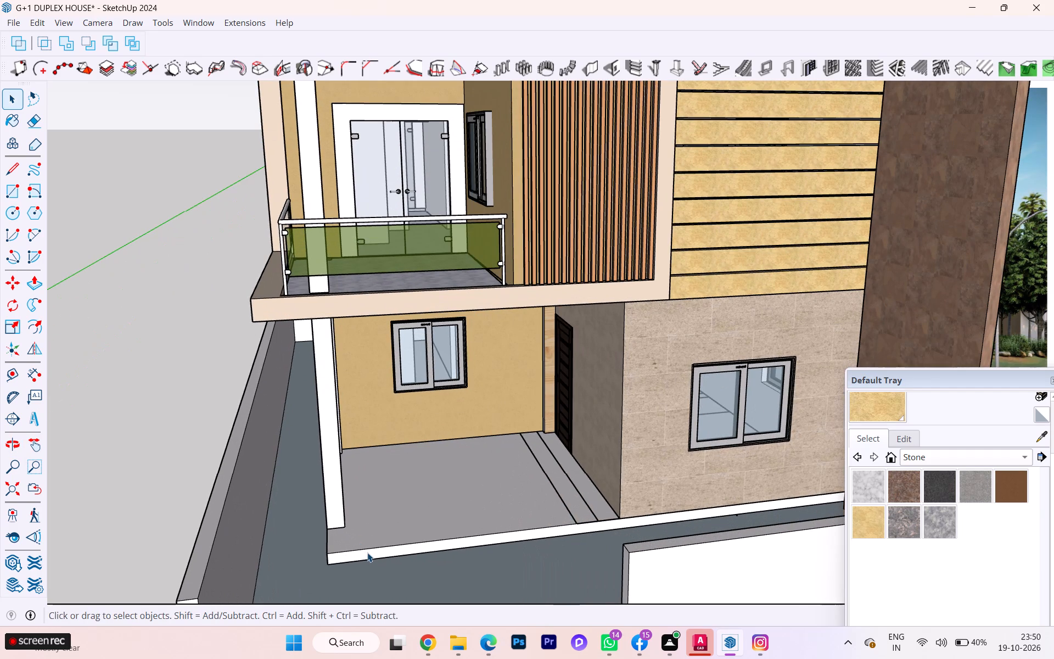
scroll(367, 553, "down", 2)
left_click(367, 539)
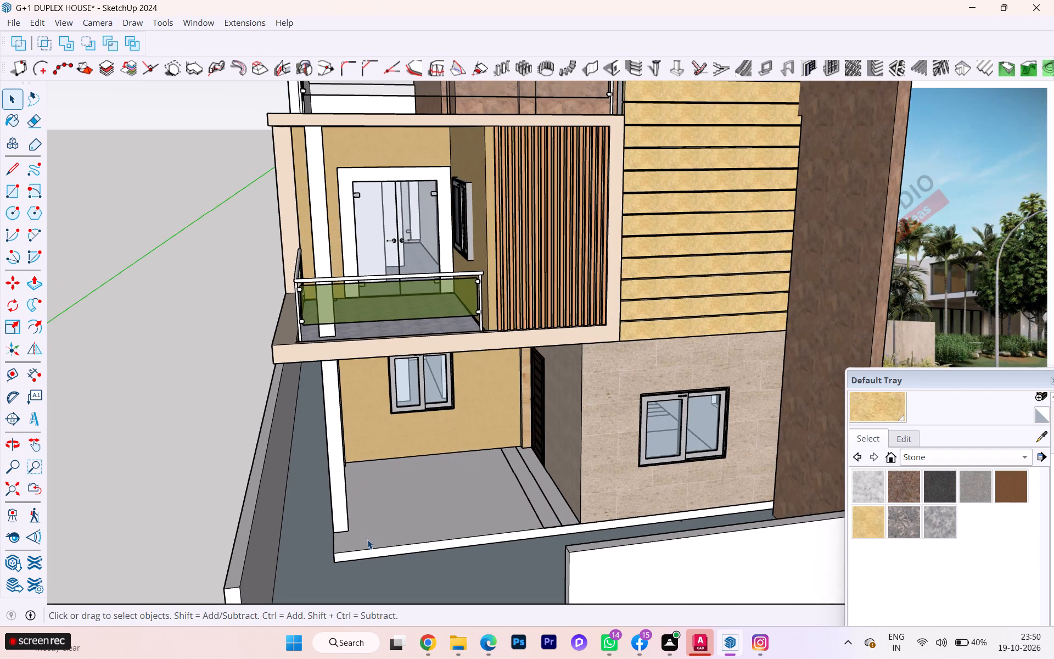
scroll(367, 534, "down", 10)
scroll(368, 533, "up", 1)
scroll(379, 527, "down", 8)
left_click(236, 515)
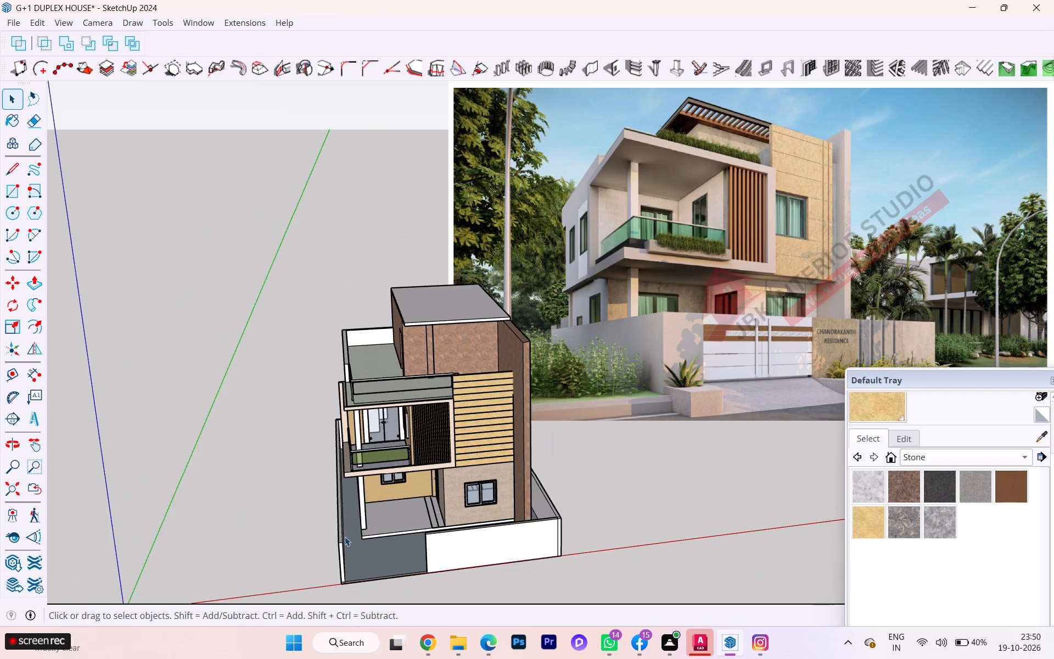
scroll(349, 536, "up", 4)
double_click(371, 522)
left_click(238, 539)
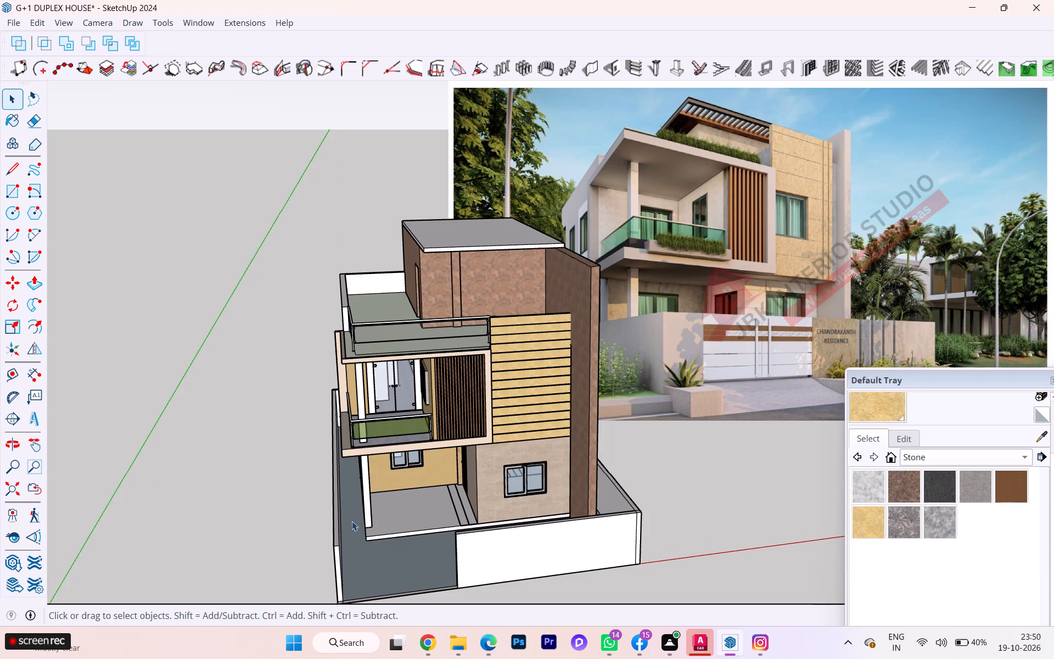
left_click_drag(391, 526, 373, 405)
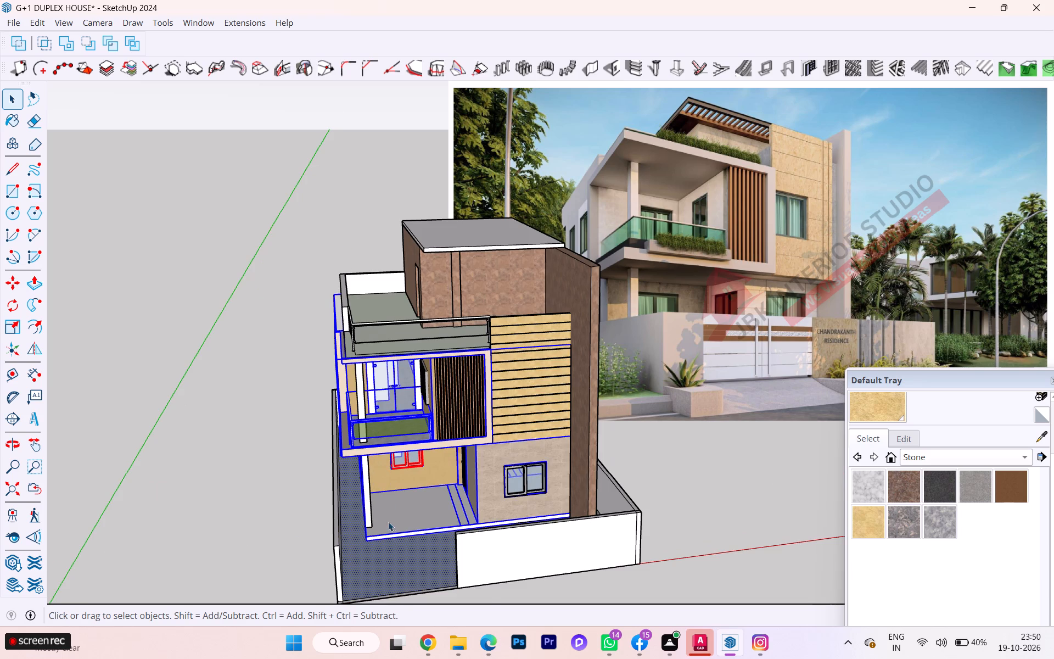
scroll(387, 541, "up", 2)
scroll(446, 544, "up", 1)
left_click(541, 457)
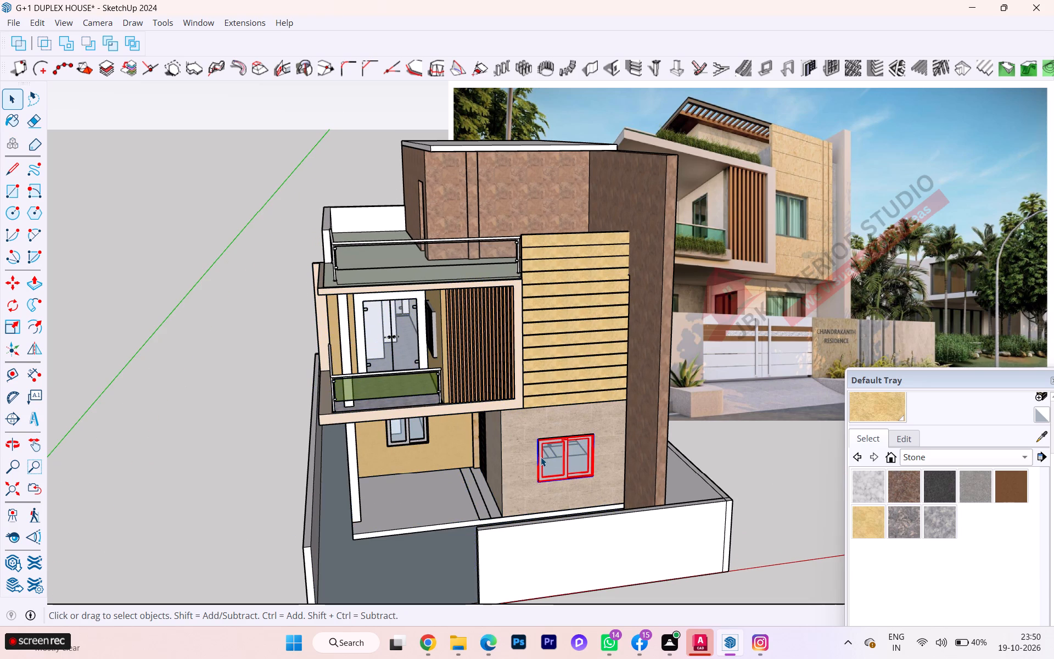
left_click(239, 471)
Examine the open gap in the front compound wall and the underside of the plot's ground face.
scroll(382, 533, "down", 7)
scroll(355, 541, "up", 2)
scroll(355, 541, "down", 2)
middle_click_drag(351, 551, 357, 531)
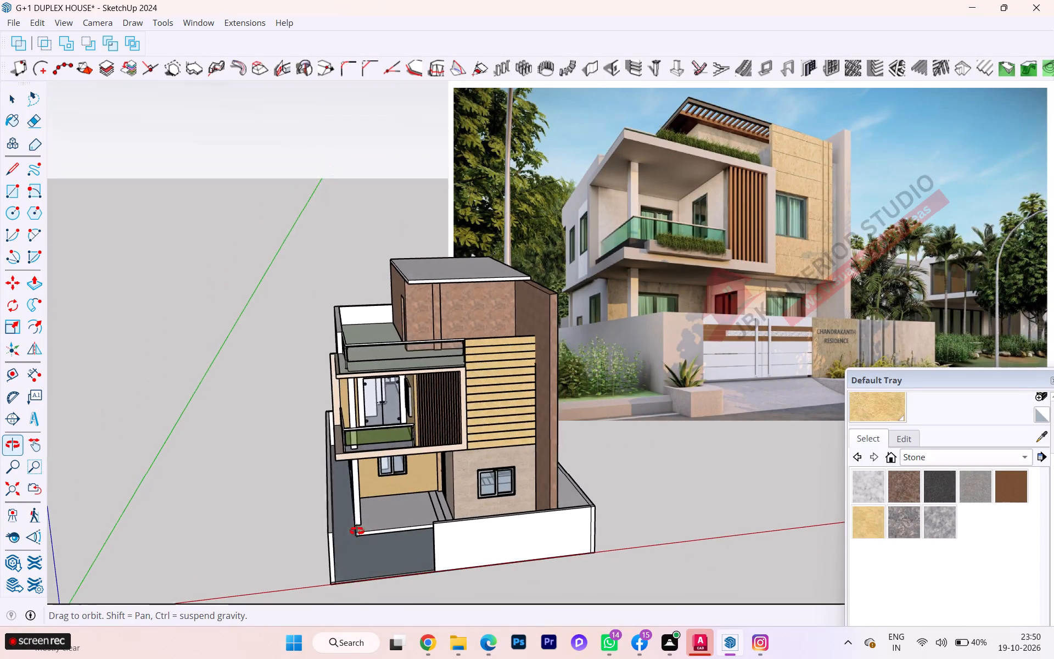
middle_click_drag(357, 531, 363, 526)
scroll(388, 578, "up", 7)
scroll(388, 578, "down", 1)
scroll(387, 575, "up", 1)
scroll(387, 574, "down", 3)
scroll(387, 574, "up", 1)
middle_click_drag(383, 567, 346, 511)
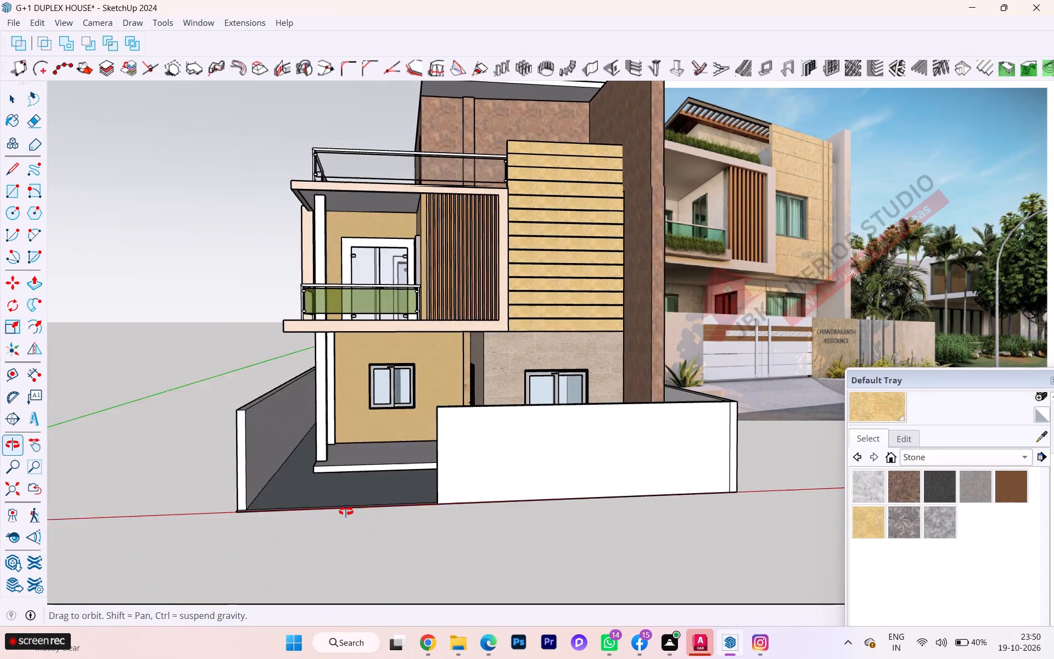
middle_click_drag(346, 511, 387, 468)
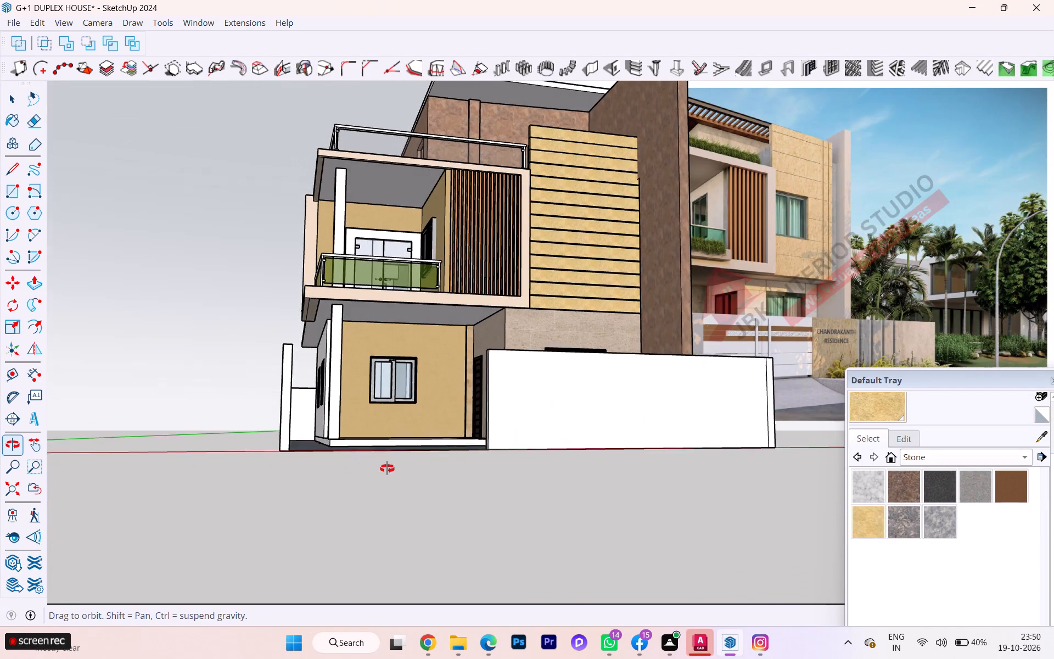
middle_click_drag(387, 468, 384, 451)
scroll(380, 438, "up", 1)
middle_click_drag(377, 430, 393, 382)
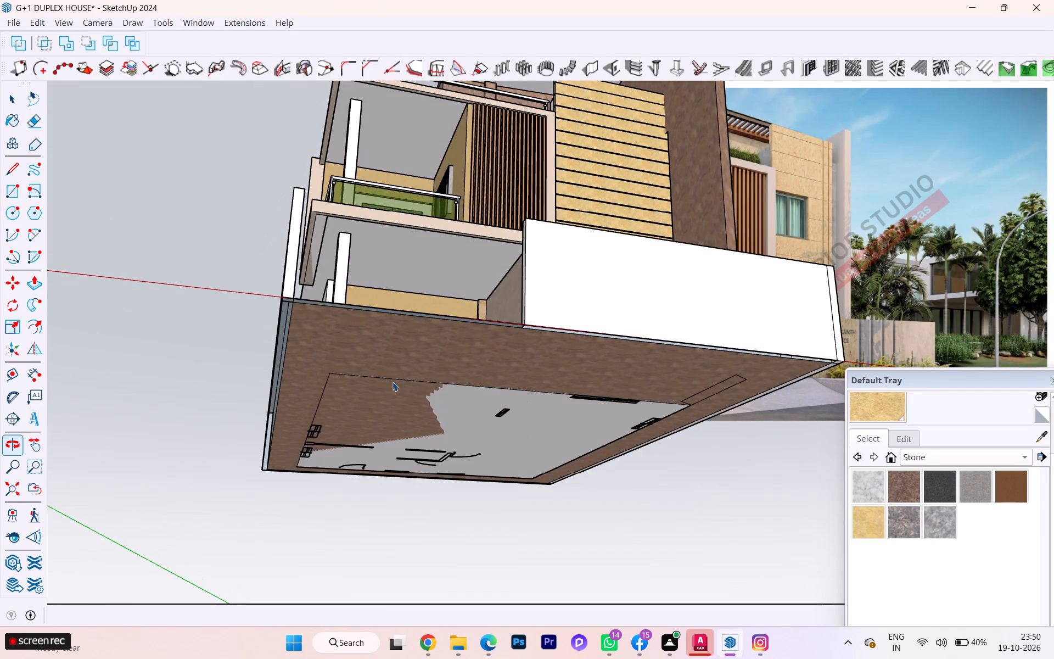
scroll(253, 350, "up", 4)
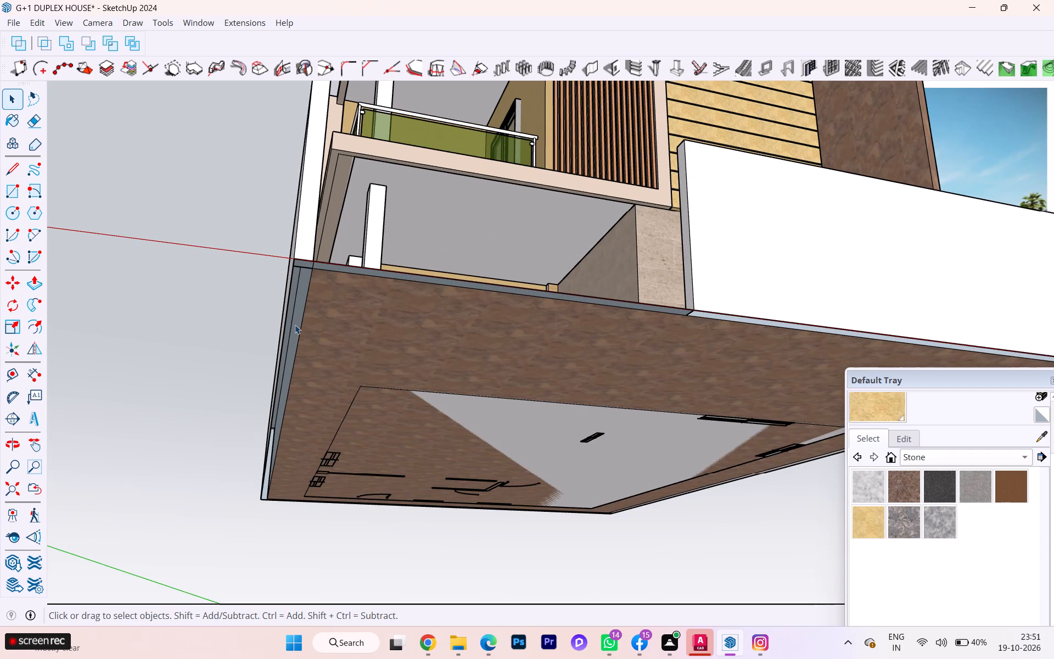
scroll(298, 270, "down", 1)
scroll(326, 310, "down", 1)
Reverse the plot's ground face in front of and beside the porch.
middle_click_drag(328, 317, 249, 515)
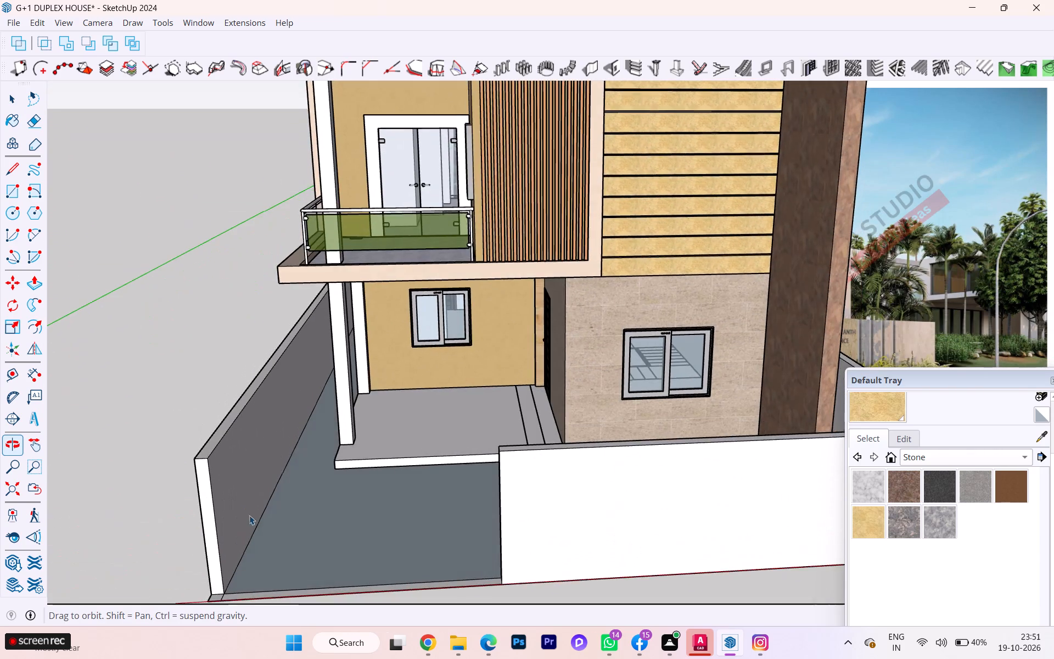
middle_click_drag(249, 515, 250, 515)
scroll(227, 492, "down", 4)
left_click(263, 512)
right_click(267, 517)
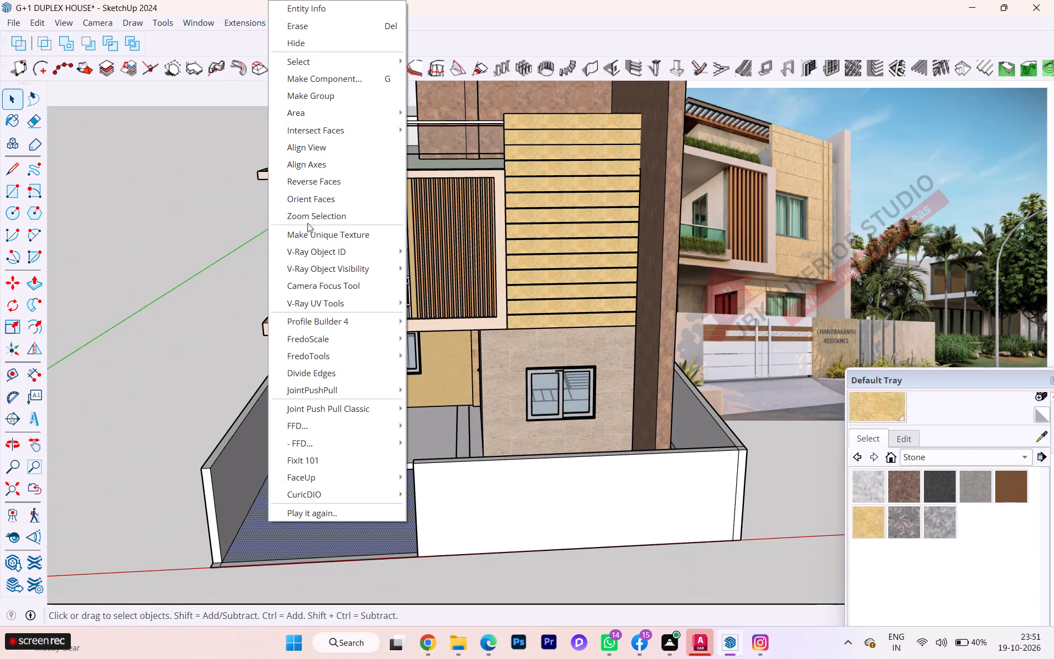
left_click(313, 187)
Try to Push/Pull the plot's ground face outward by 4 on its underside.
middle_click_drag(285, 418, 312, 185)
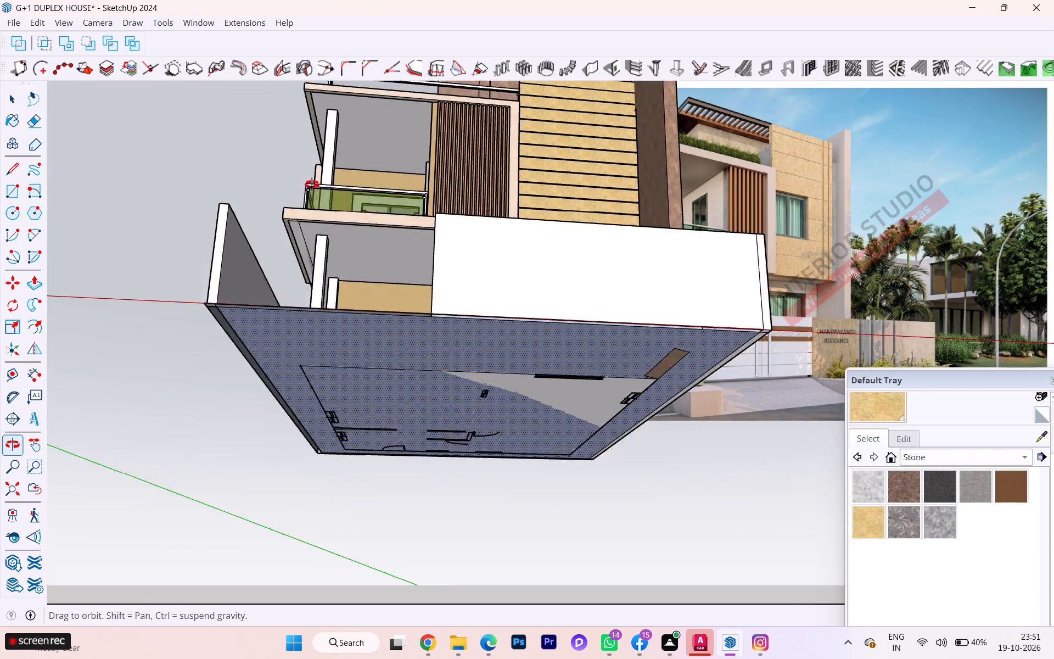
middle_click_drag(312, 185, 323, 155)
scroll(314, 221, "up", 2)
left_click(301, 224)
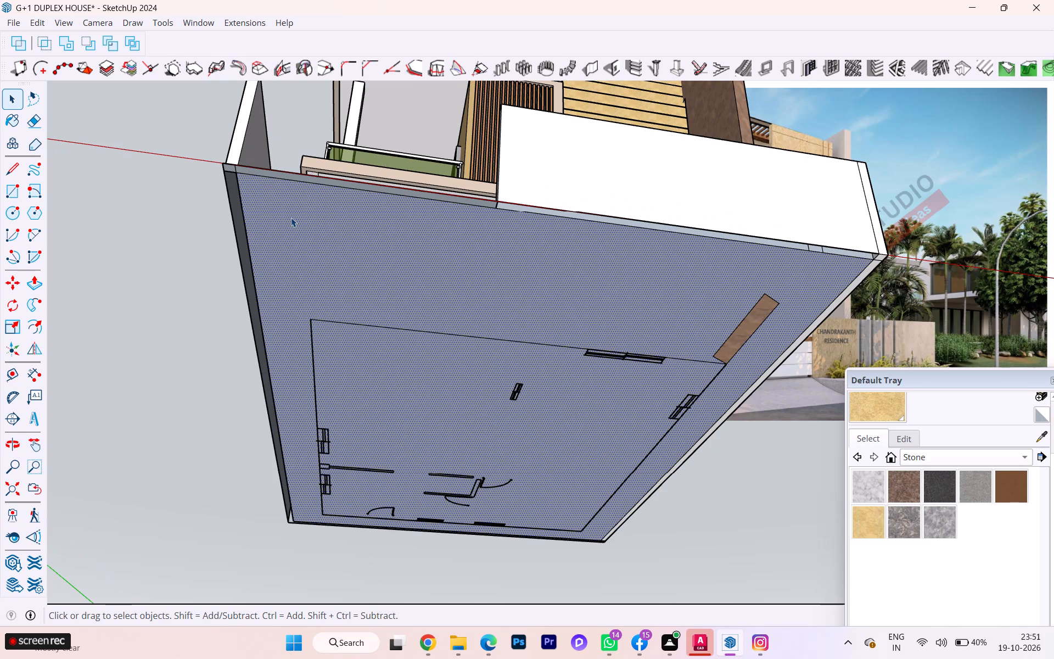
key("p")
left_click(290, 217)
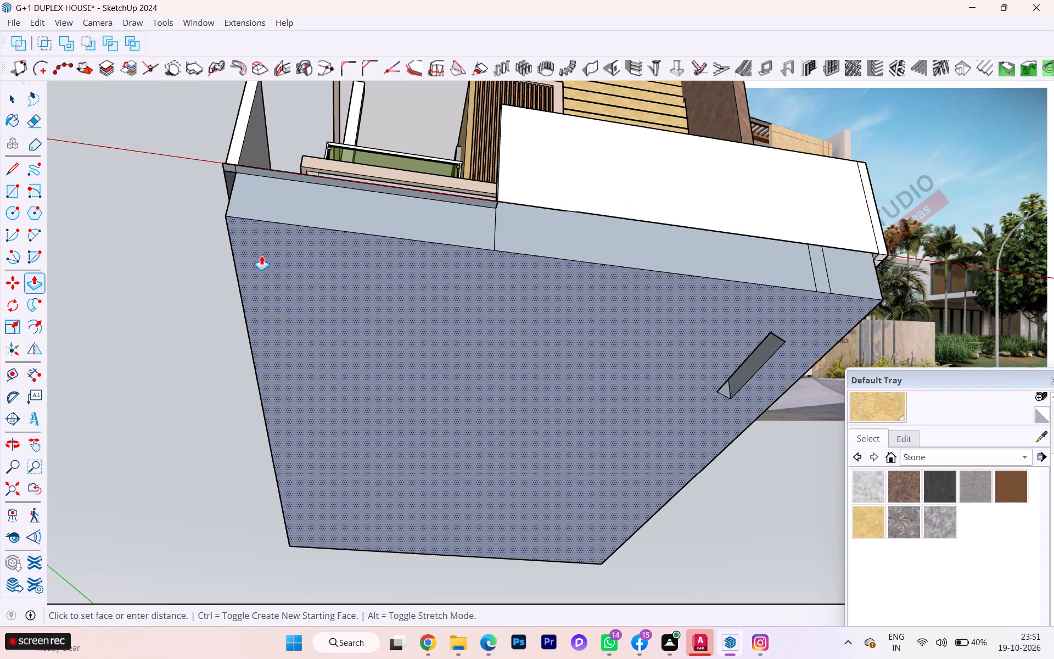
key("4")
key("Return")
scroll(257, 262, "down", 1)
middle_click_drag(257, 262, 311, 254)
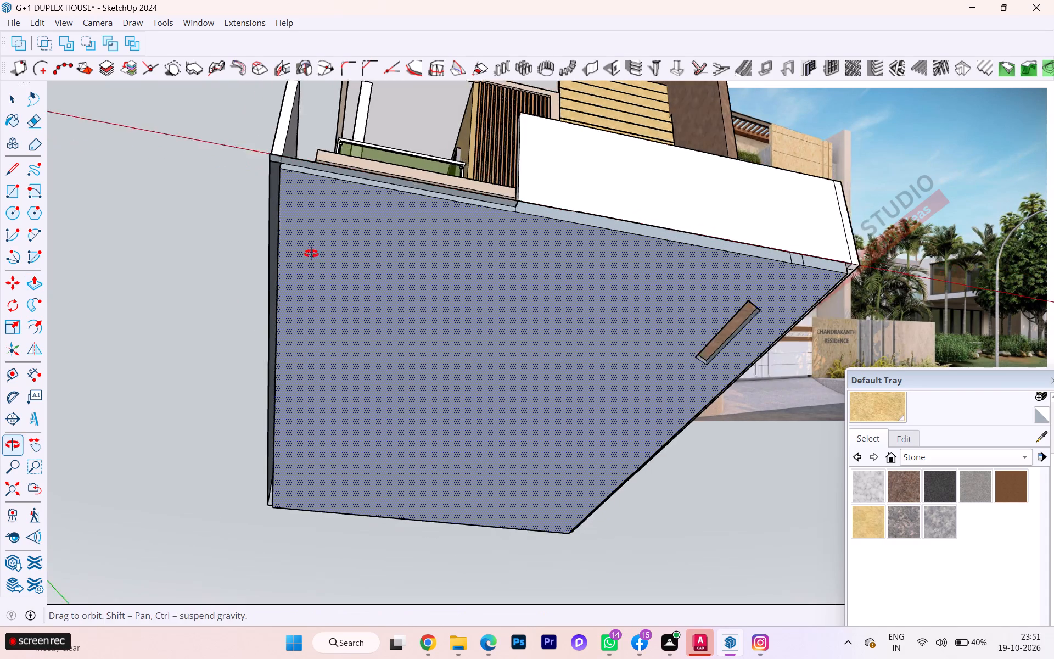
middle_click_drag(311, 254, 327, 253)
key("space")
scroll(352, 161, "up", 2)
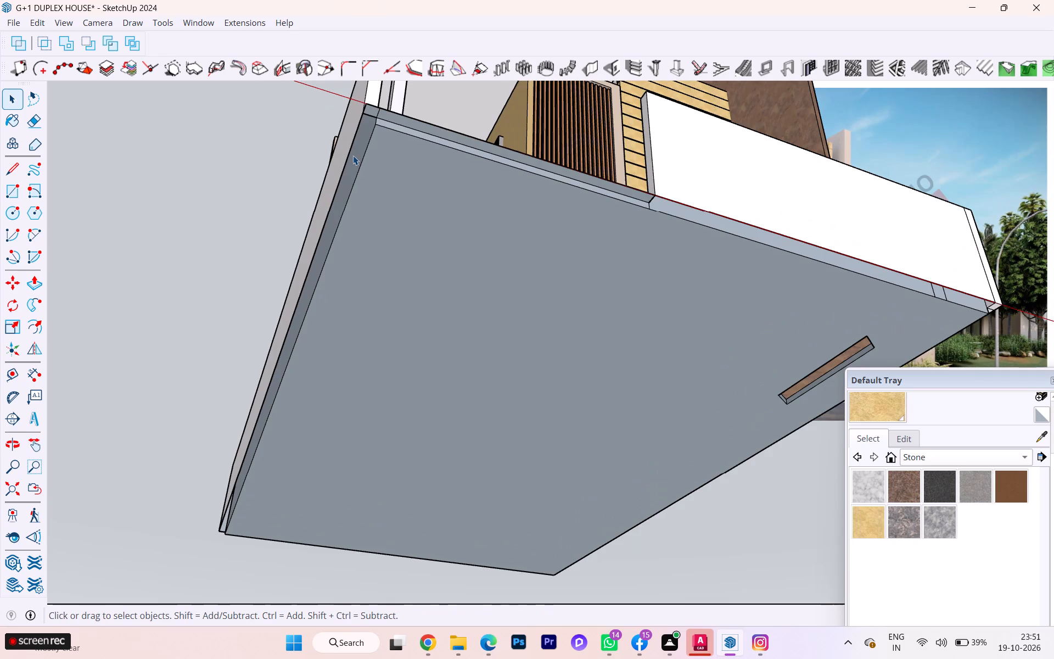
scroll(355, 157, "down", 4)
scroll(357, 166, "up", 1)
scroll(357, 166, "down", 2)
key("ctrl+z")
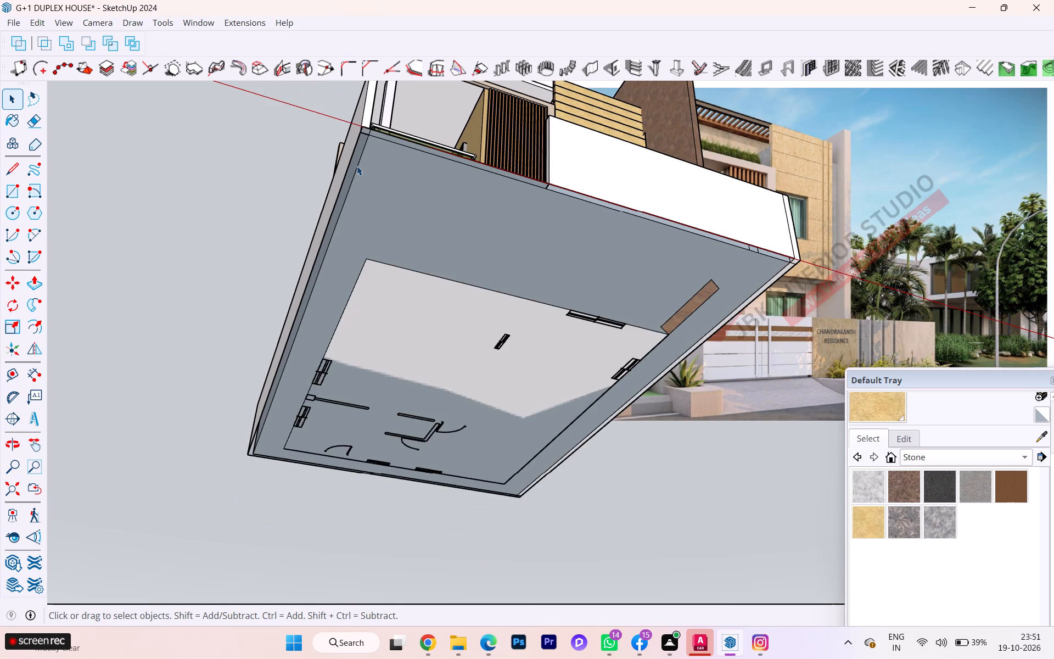
Draw a rectangle over the whole underside of the plot between diagonally opposite outer corners of the compound wall.
scroll(358, 158, "up", 3)
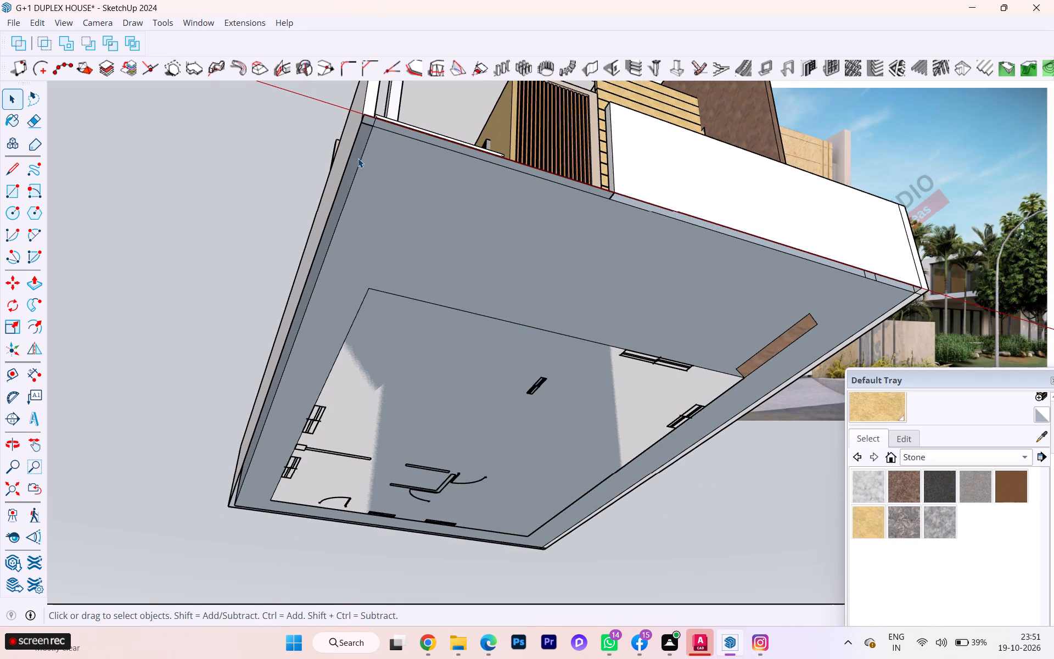
key("r")
left_click(367, 115)
scroll(422, 308, "down", 2)
middle_click_drag(414, 319, 352, 228)
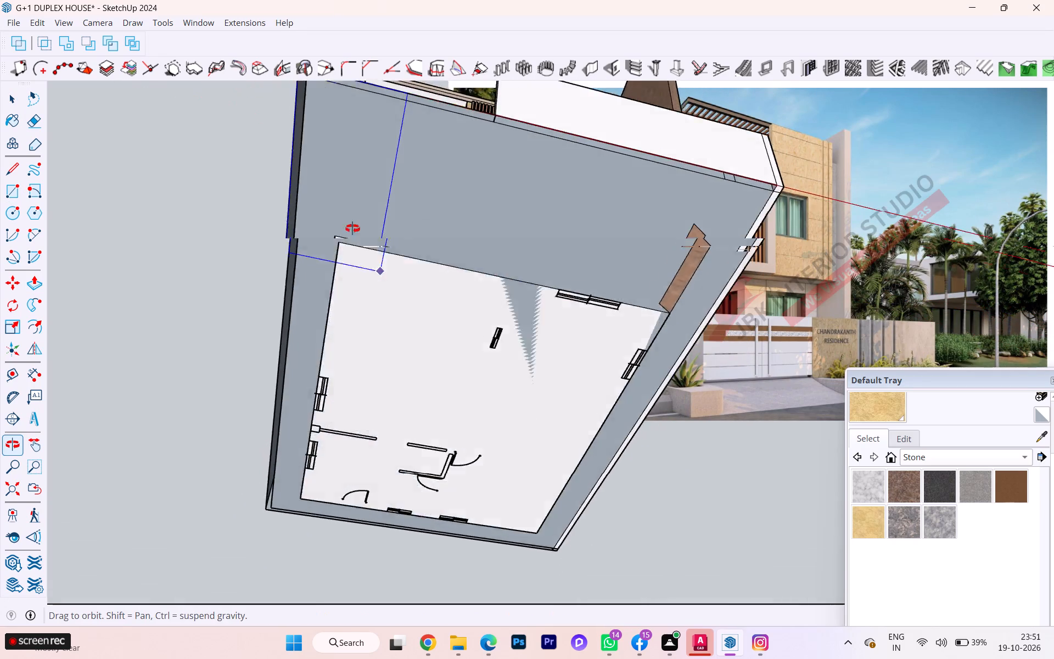
middle_click_drag(352, 228, 339, 201)
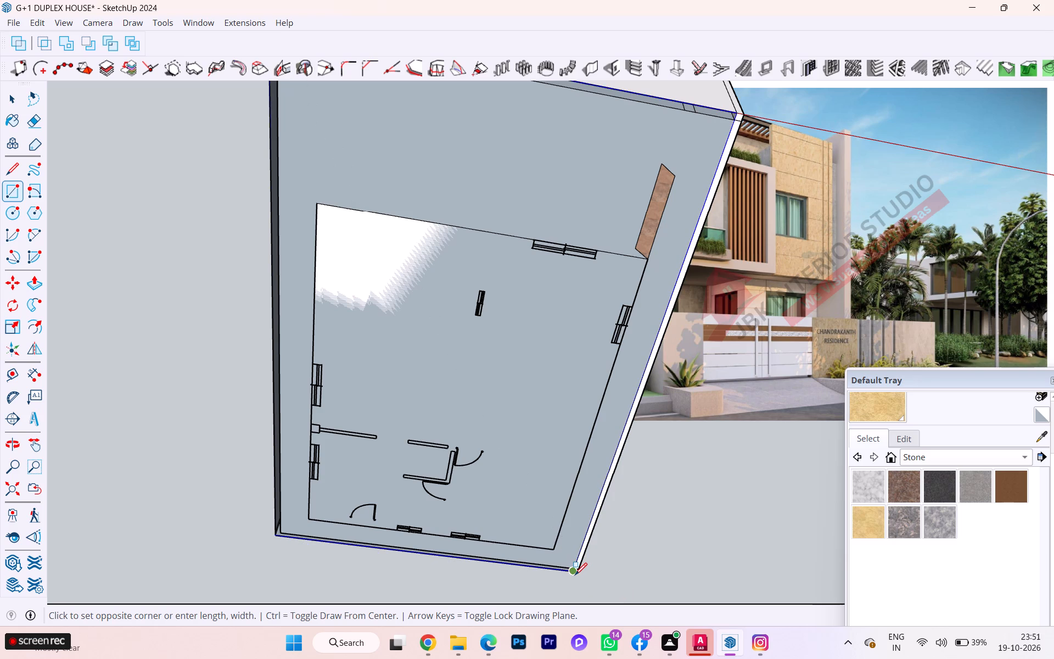
left_click(575, 575)
key("space")
scroll(542, 465, "down", 1)
middle_click_drag(540, 465, 515, 536)
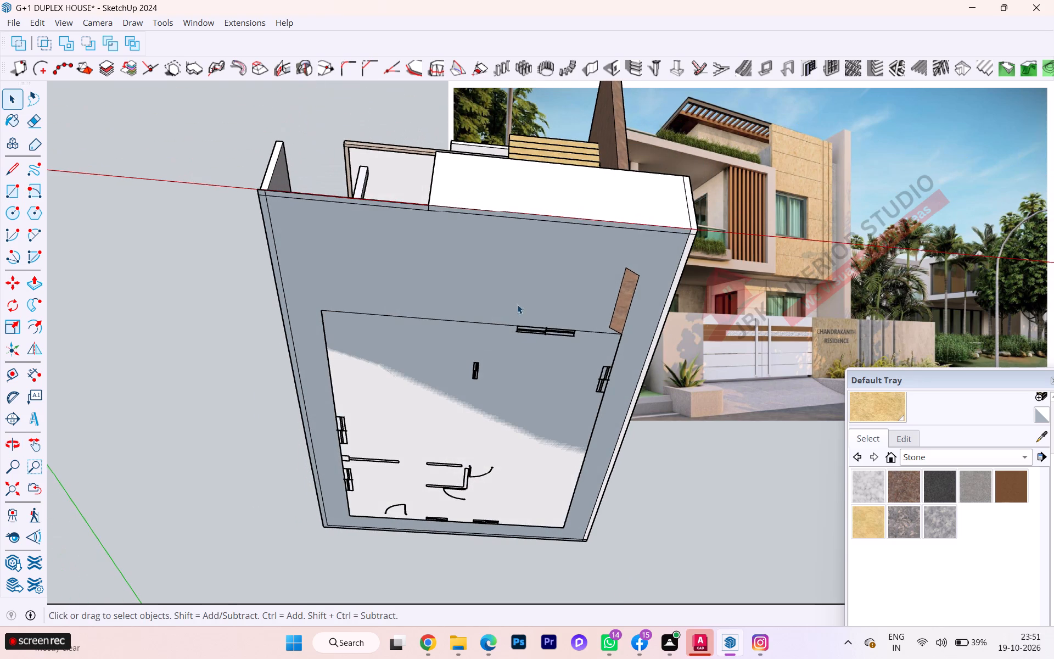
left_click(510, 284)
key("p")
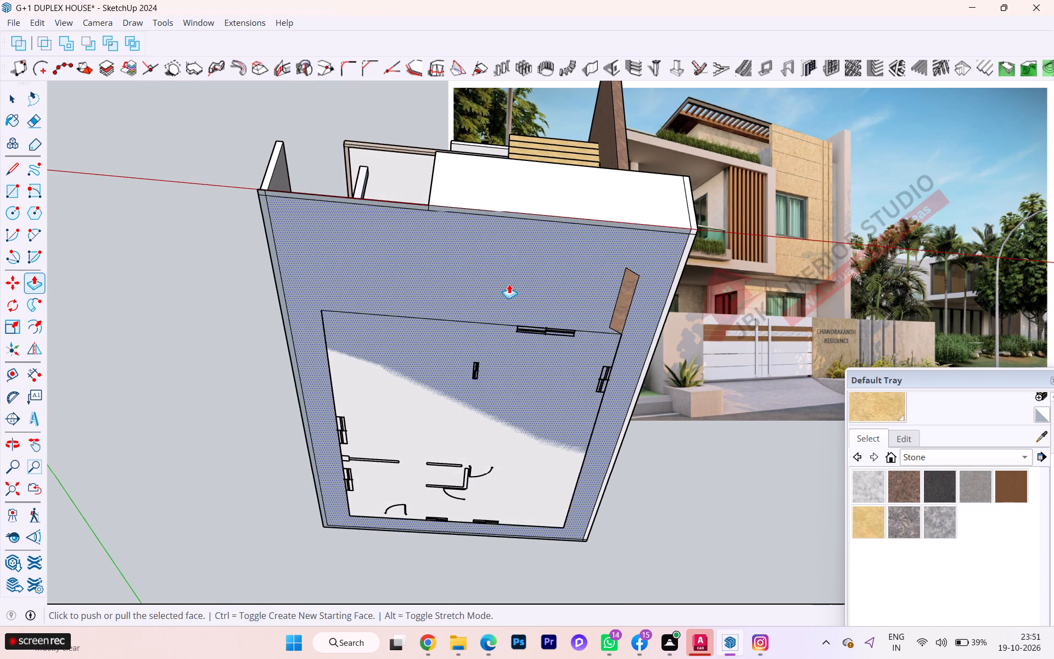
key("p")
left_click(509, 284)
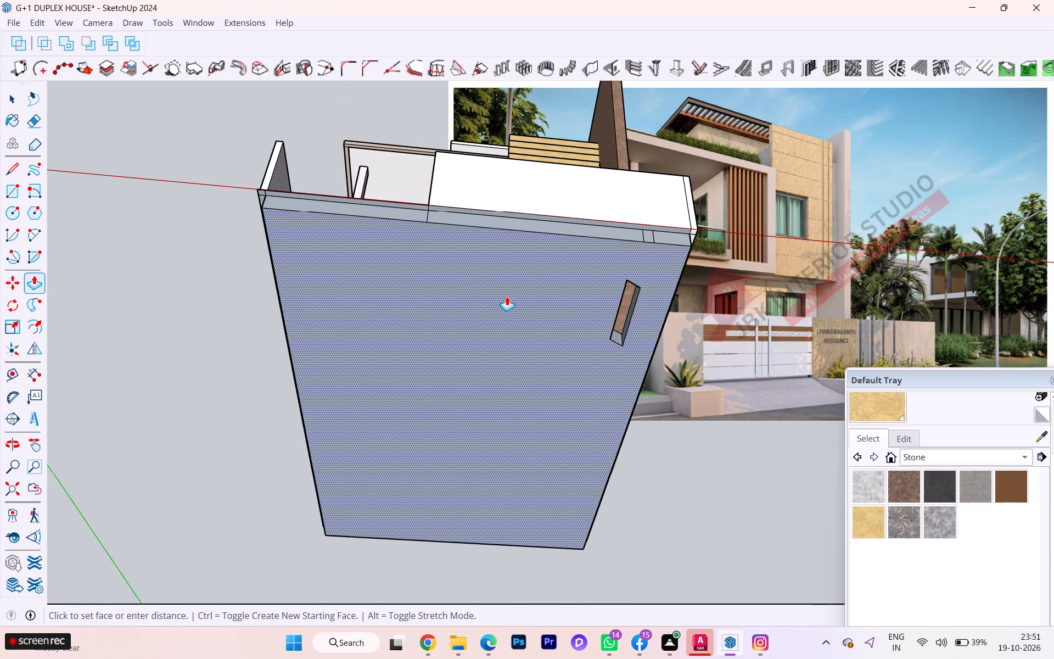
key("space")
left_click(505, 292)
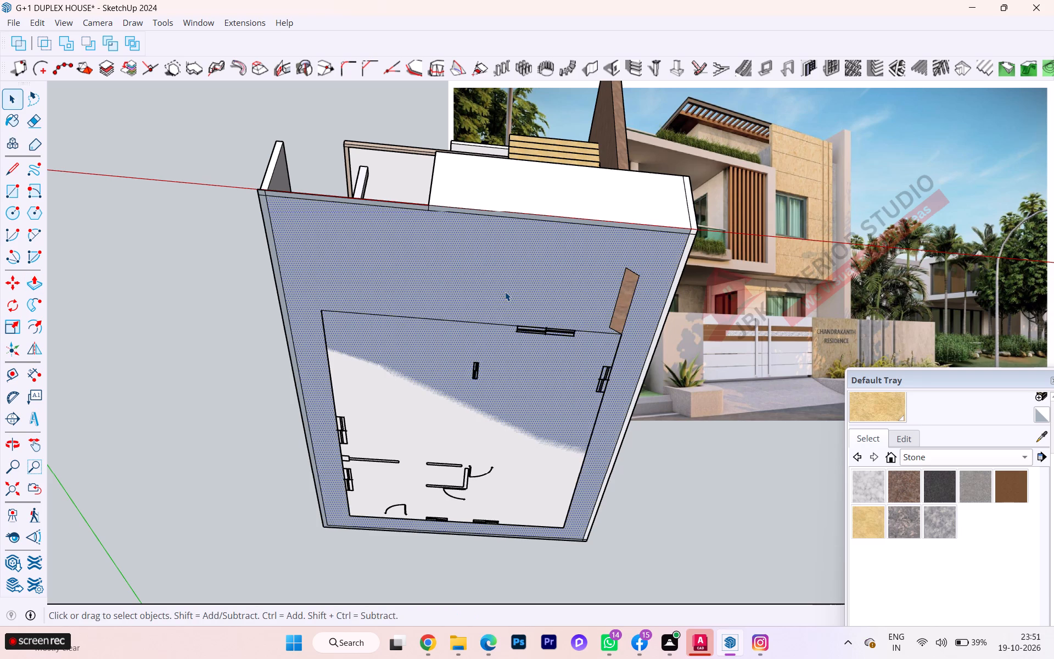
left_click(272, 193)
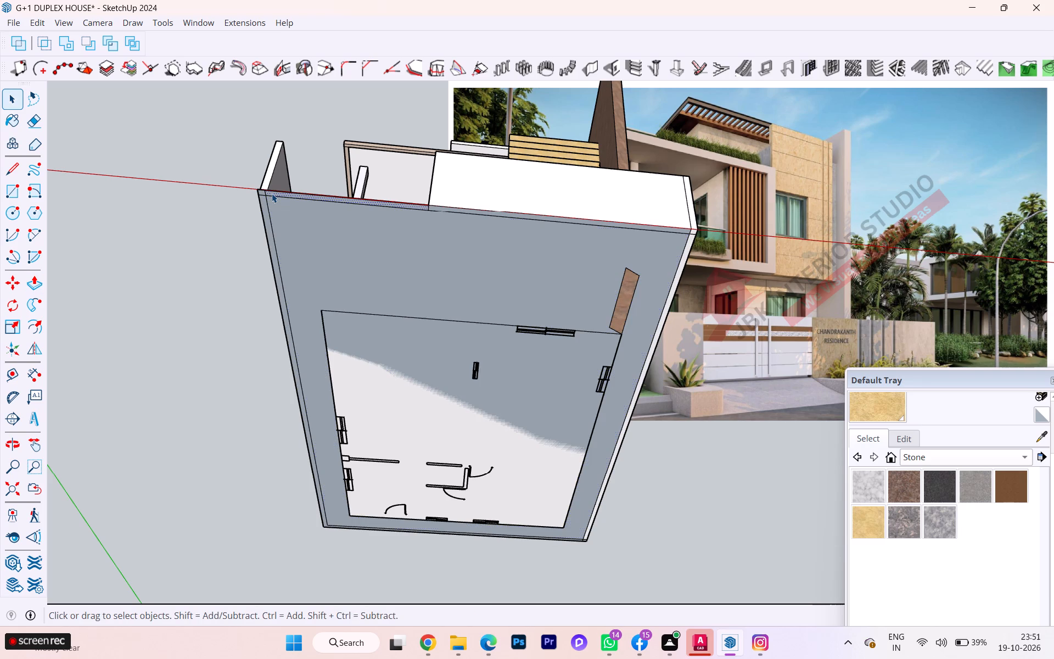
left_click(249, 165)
Examine the underside of the plot, the front boundary edge and the yard surface around the house.
scroll(269, 206, "up", 1)
scroll(270, 206, "down", 2)
scroll(270, 206, "up", 2)
scroll(402, 223, "up", 2)
scroll(423, 223, "down", 1)
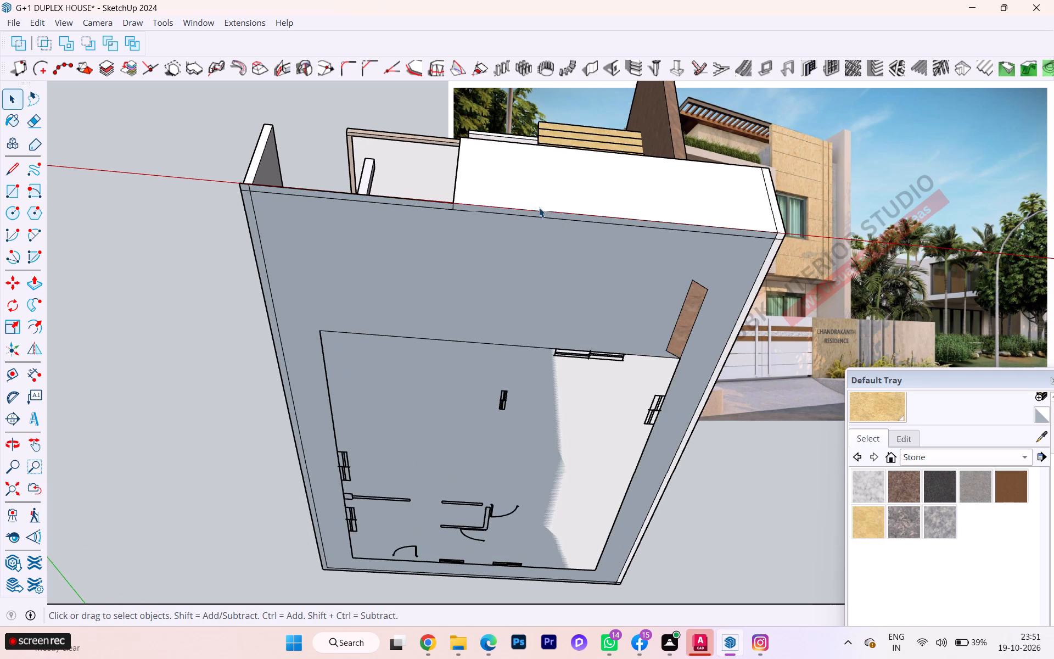
scroll(562, 206, "up", 2)
scroll(459, 264, "down", 2)
middle_click_drag(447, 326, 502, 658)
scroll(460, 463, "down", 1)
scroll(237, 459, "down", 2)
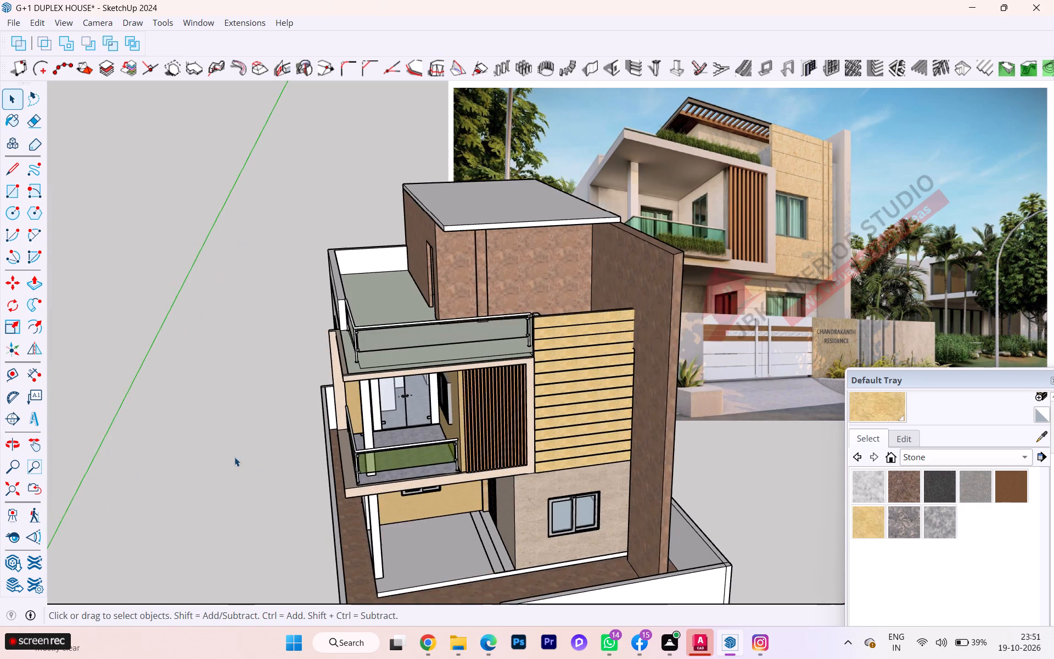
Push/Pull the front end face of the side compound wall beside the porch forward to the plot's front edge.
scroll(243, 473, "down", 1)
scroll(246, 476, "up", 1)
scroll(248, 477, "down", 4)
left_click(243, 508)
middle_click_drag(338, 544, 167, 541)
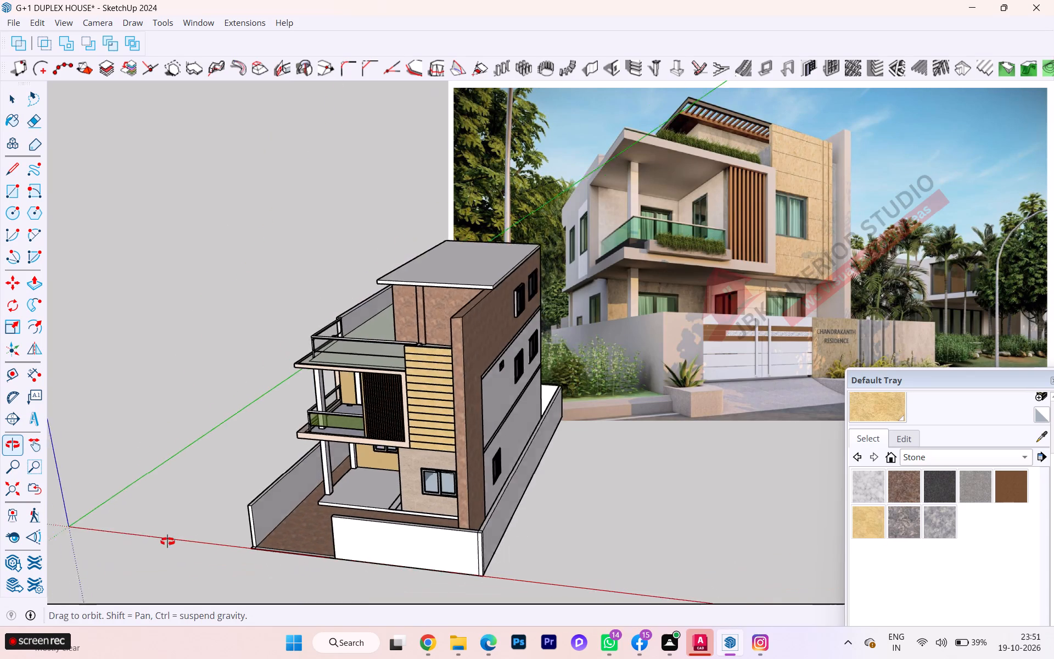
middle_click_drag(167, 541, 160, 541)
scroll(171, 543, "down", 1)
scroll(175, 542, "up", 2)
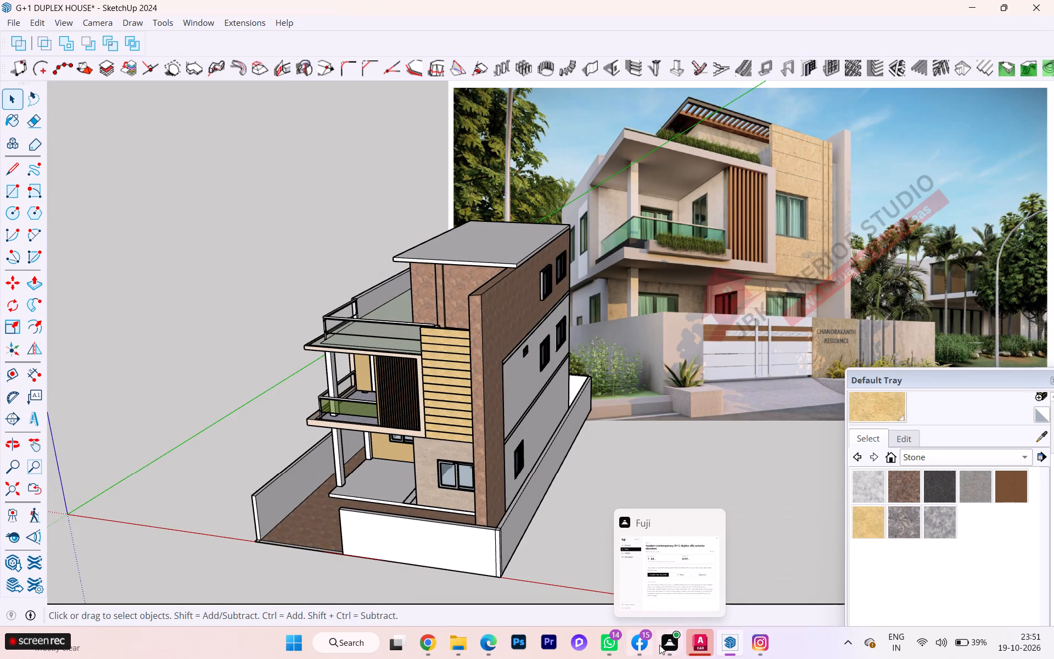
scroll(355, 533, "up", 1)
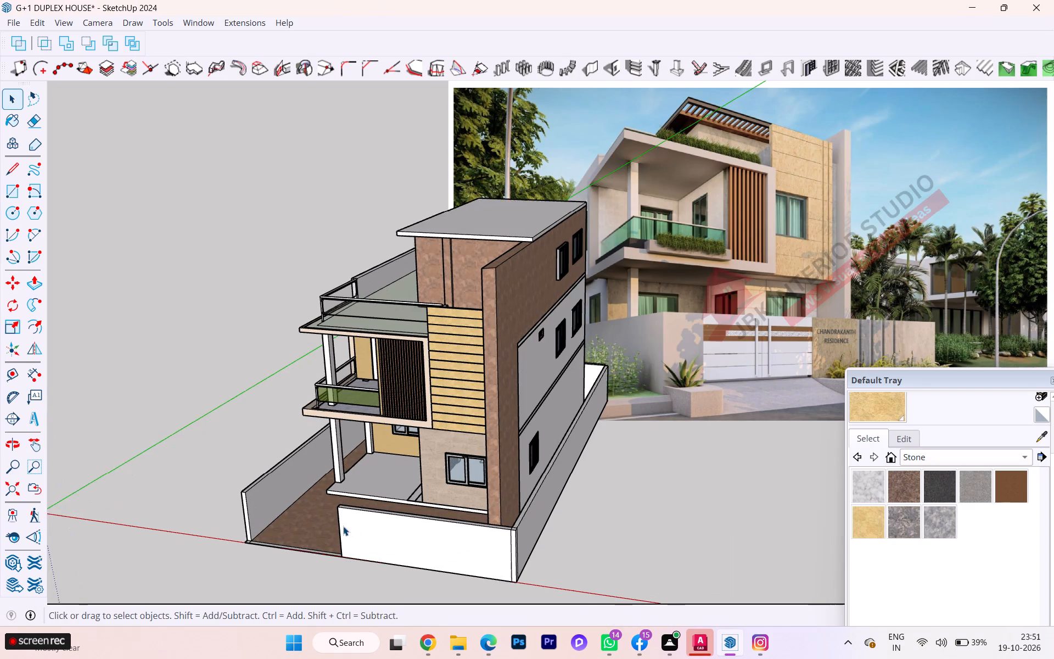
scroll(314, 531, "up", 1)
scroll(311, 533, "down", 1)
scroll(311, 533, "up", 3)
scroll(300, 539, "down", 1)
scroll(296, 540, "up", 7)
scroll(267, 543, "down", 1)
scroll(267, 543, "up", 7)
scroll(178, 566, "up", 2)
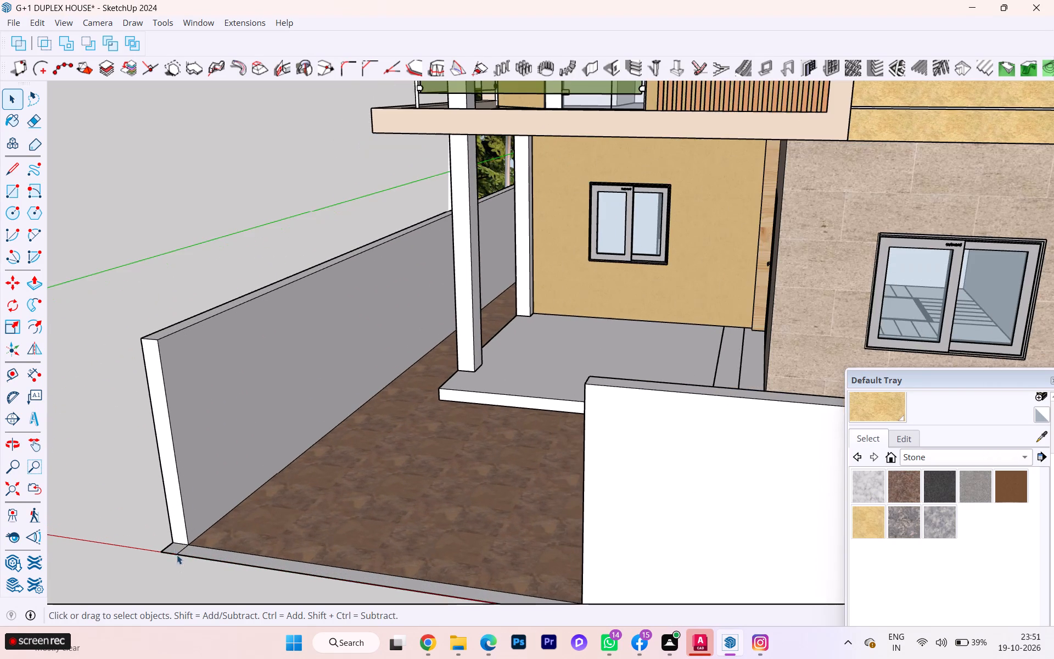
left_click(180, 511)
key("space")
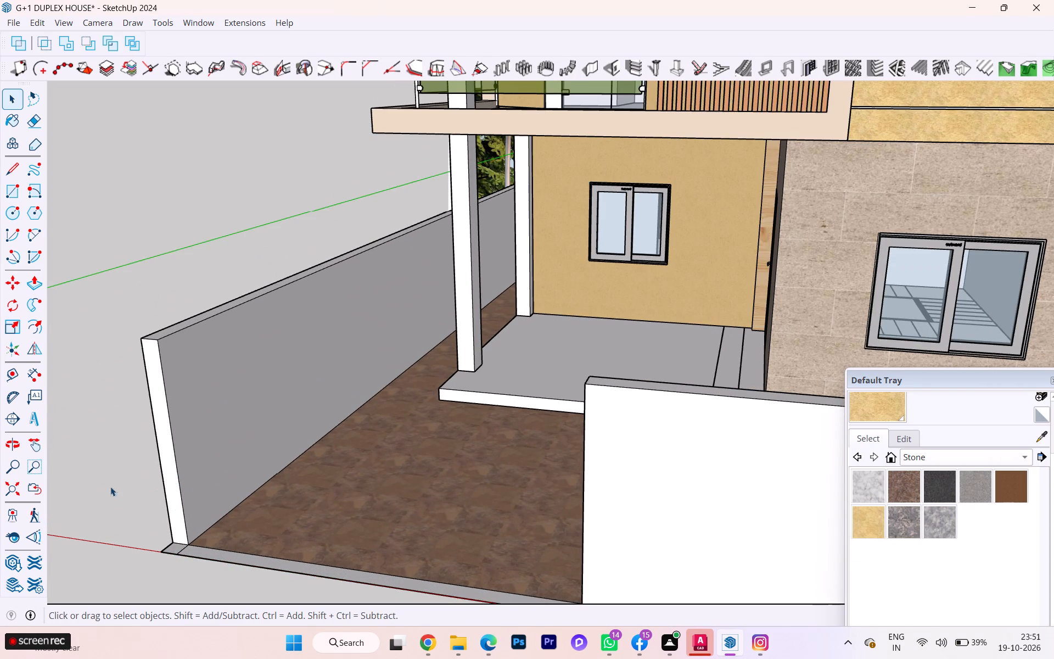
key("p")
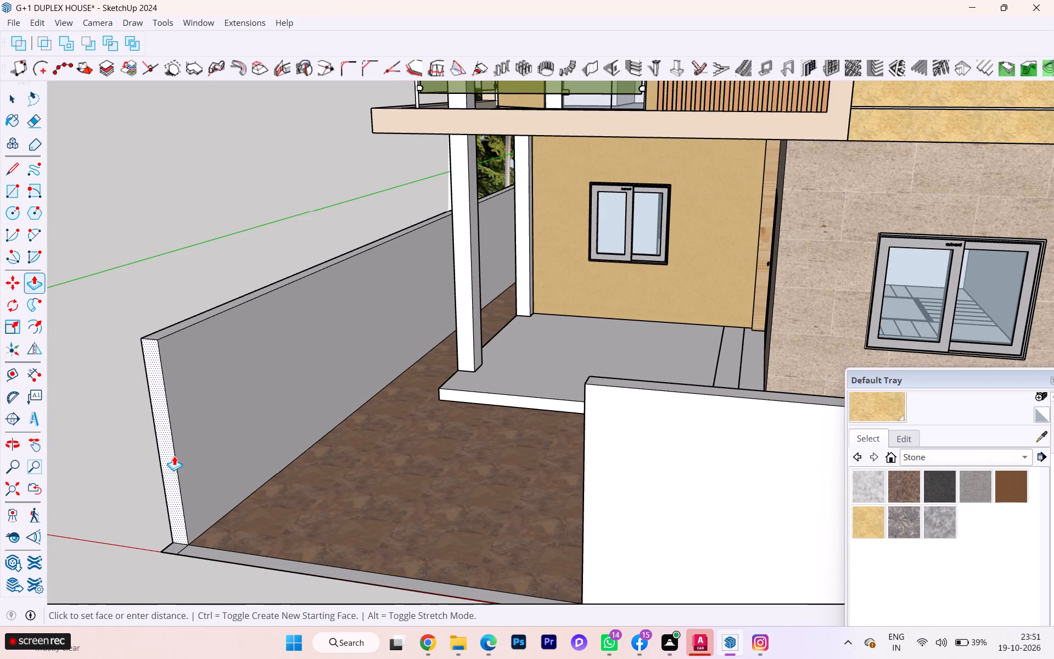
left_click(174, 456)
left_click(180, 546)
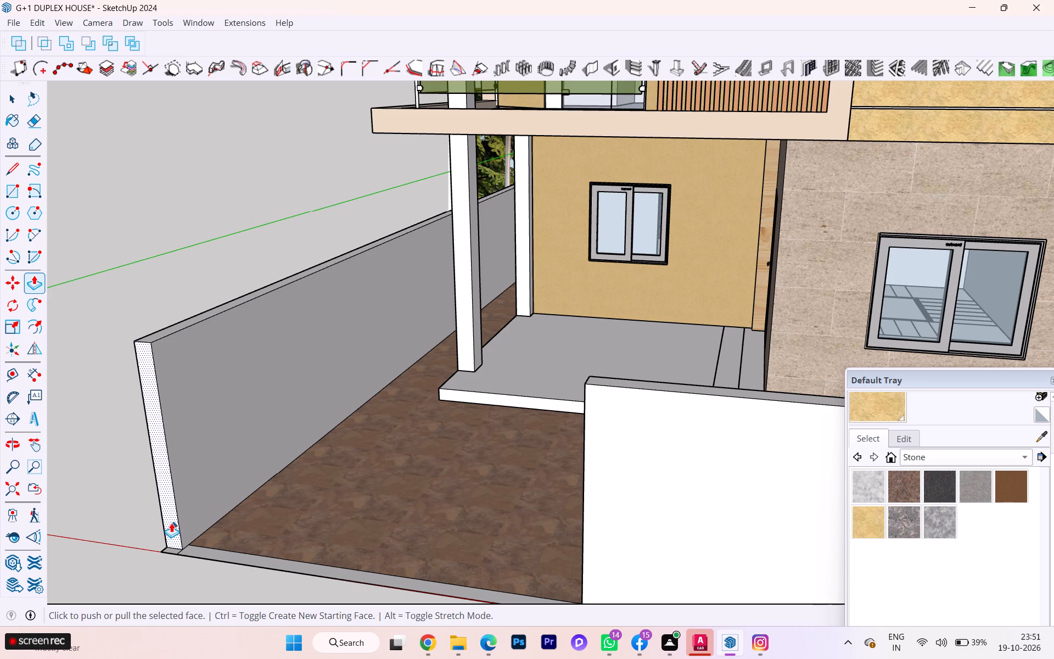
left_click(171, 523)
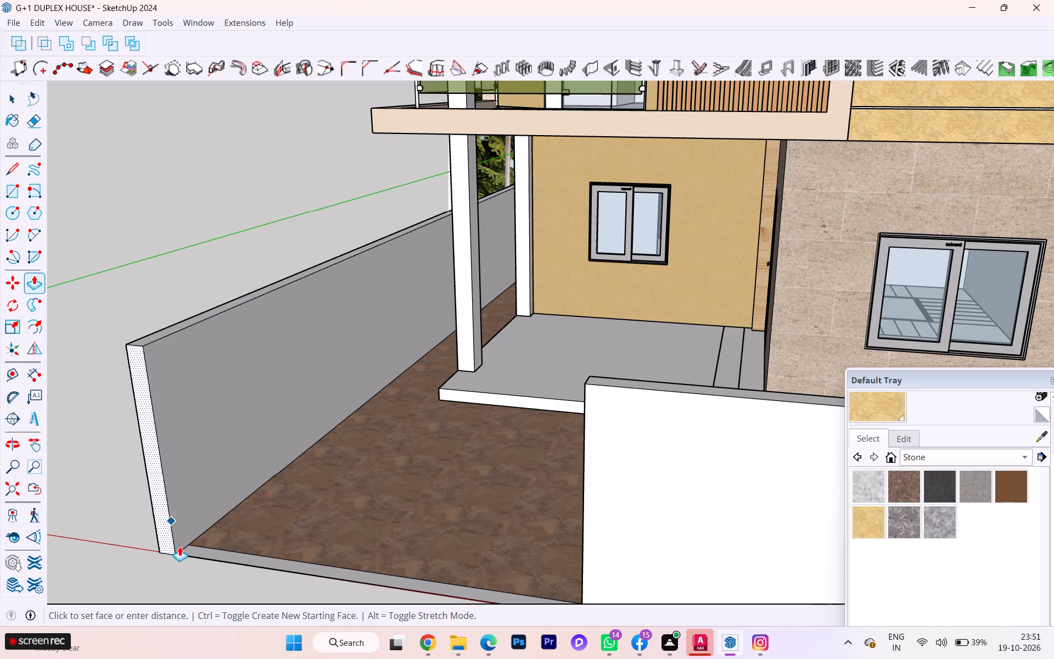
left_click(180, 546)
Copy the inner vertical edge at the side compound wall's front end 6 inches back along its inner face.
key("space")
left_click(173, 490)
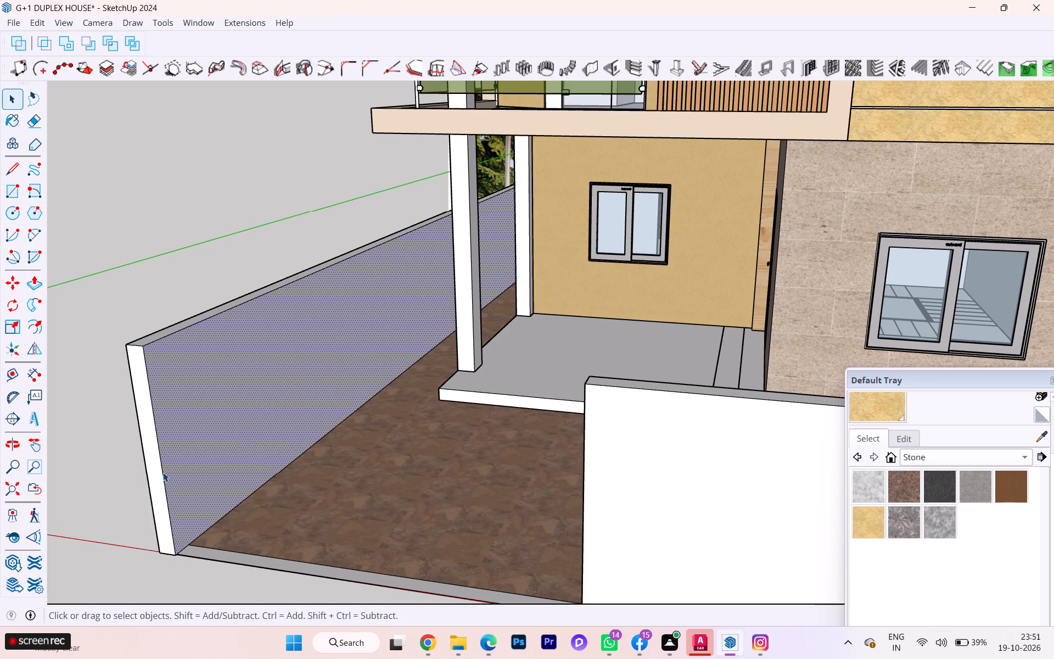
left_click(163, 472)
key("m")
key("Return")
left_click(169, 525)
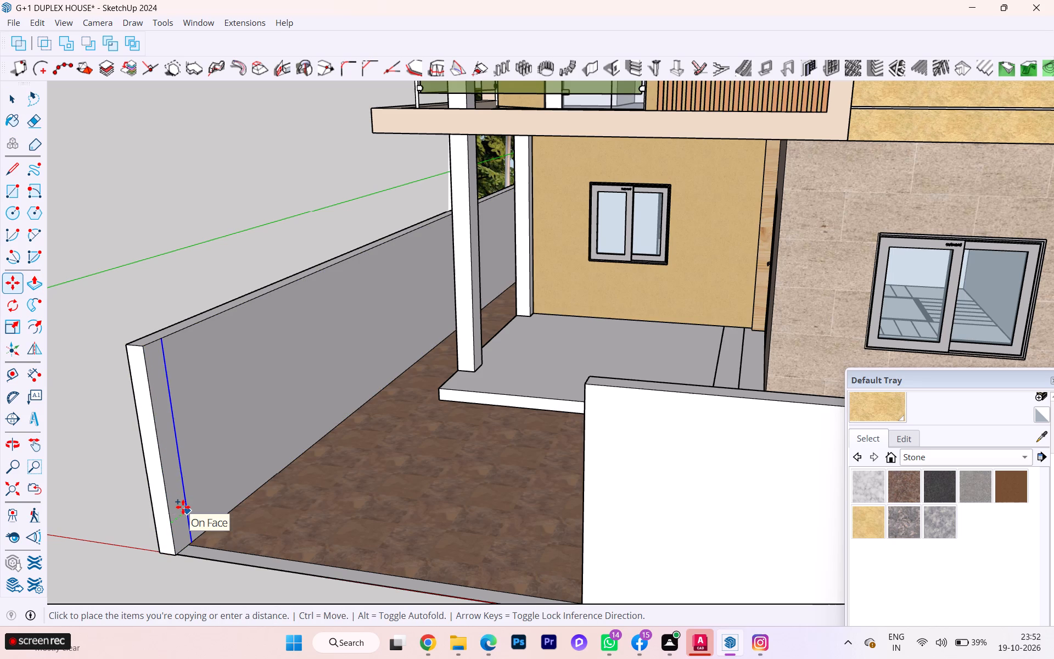
key("6")
key("Return")
key("space")
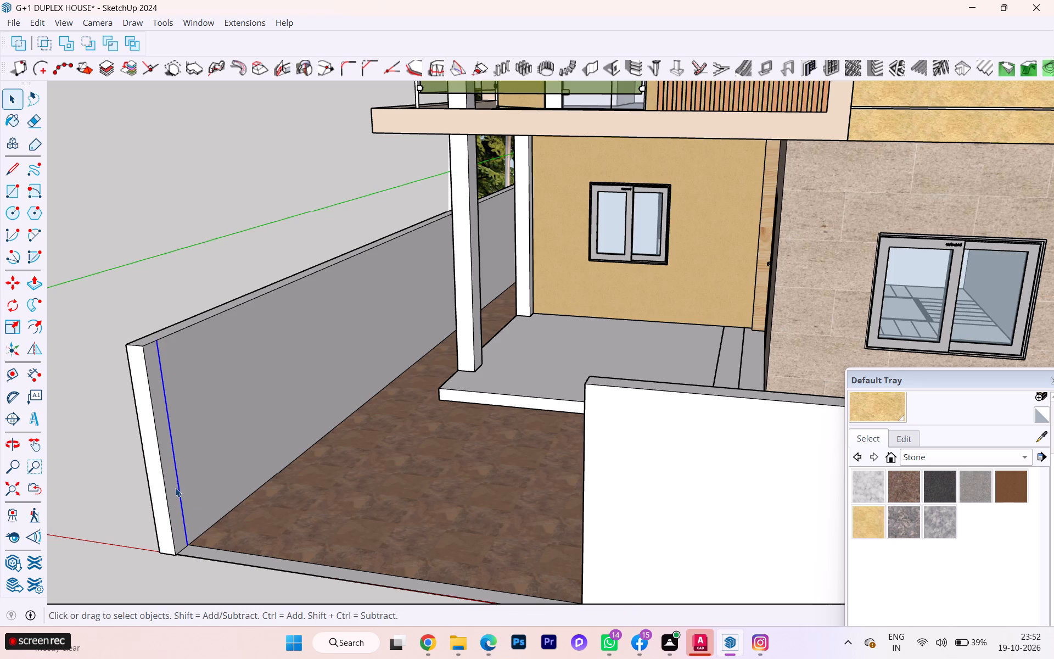
Push/Pull the narrow strip at the side wall's front end along the plot's front edge, forming a short front wall that leaves a gate opening.
left_click(175, 488)
key("p")
left_click(172, 483)
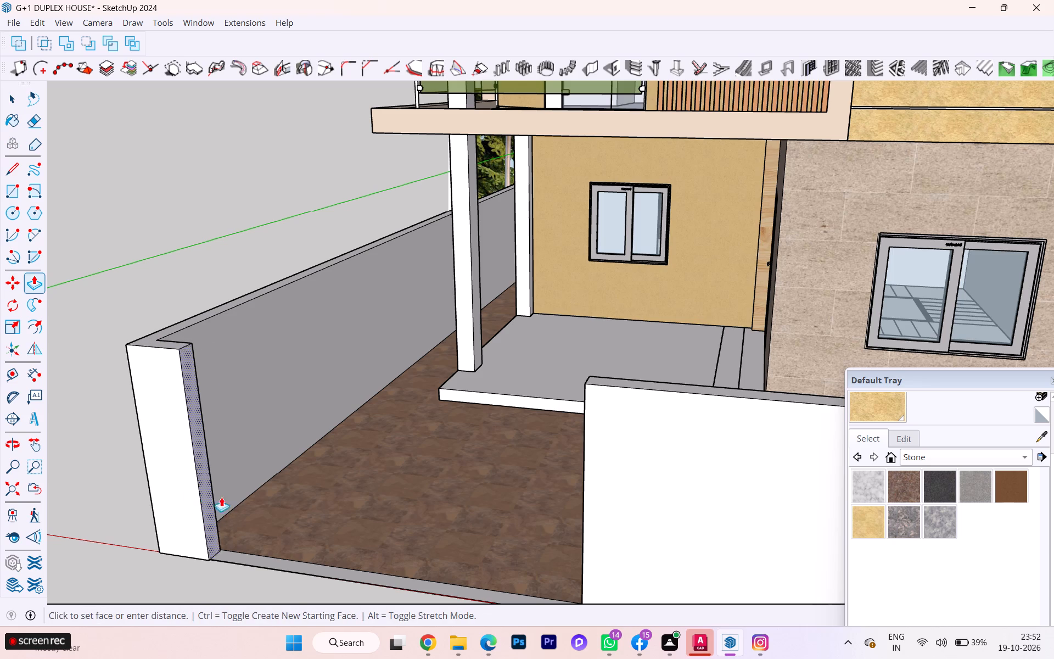
left_click(289, 512)
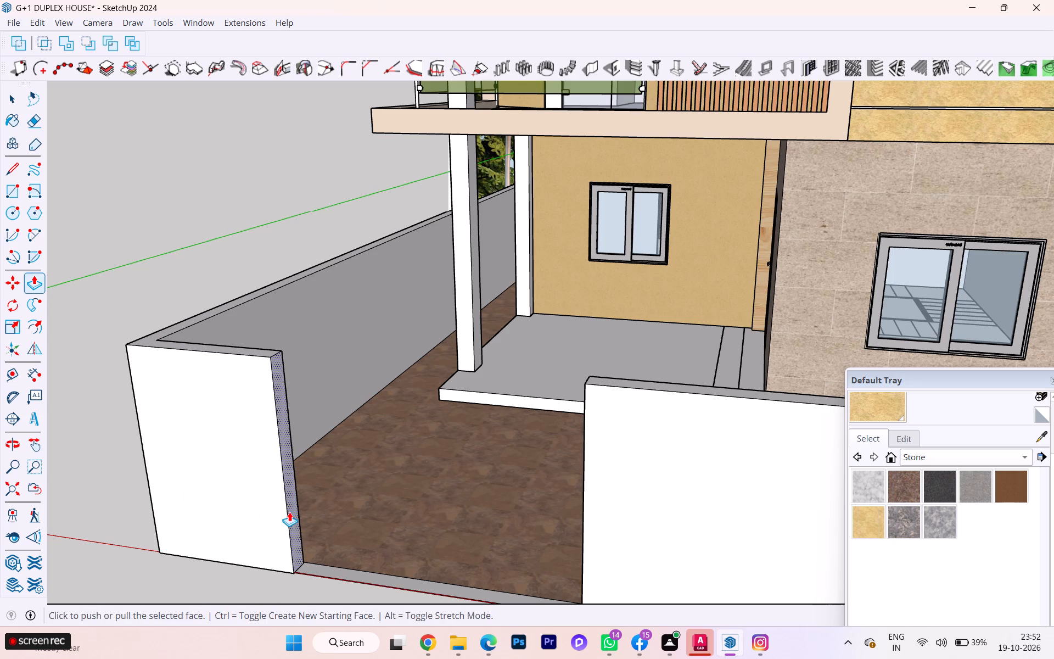
key("space")
left_click(128, 525)
Paint the ground-floor porch floor with the Carrera Marble stone material.
scroll(209, 522, "down", 4)
middle_click_drag(250, 527, 311, 523)
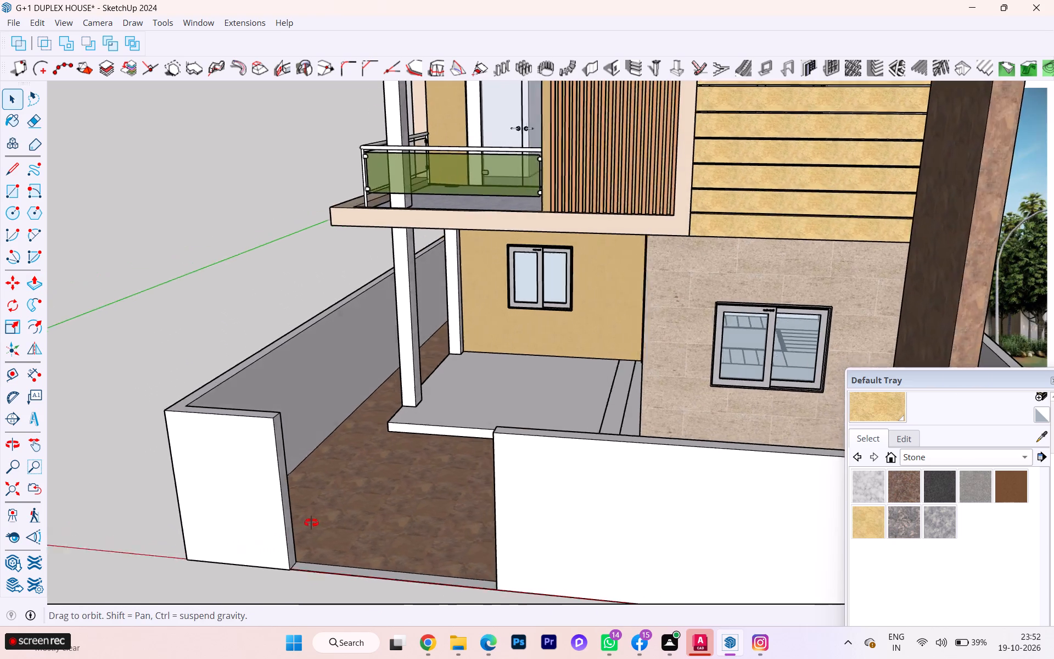
middle_click_drag(311, 523, 396, 517)
scroll(256, 486, "down", 1)
scroll(255, 486, "up", 1)
scroll(254, 486, "down", 6)
scroll(241, 482, "up", 1)
scroll(241, 482, "down", 1)
scroll(301, 489, "down", 8)
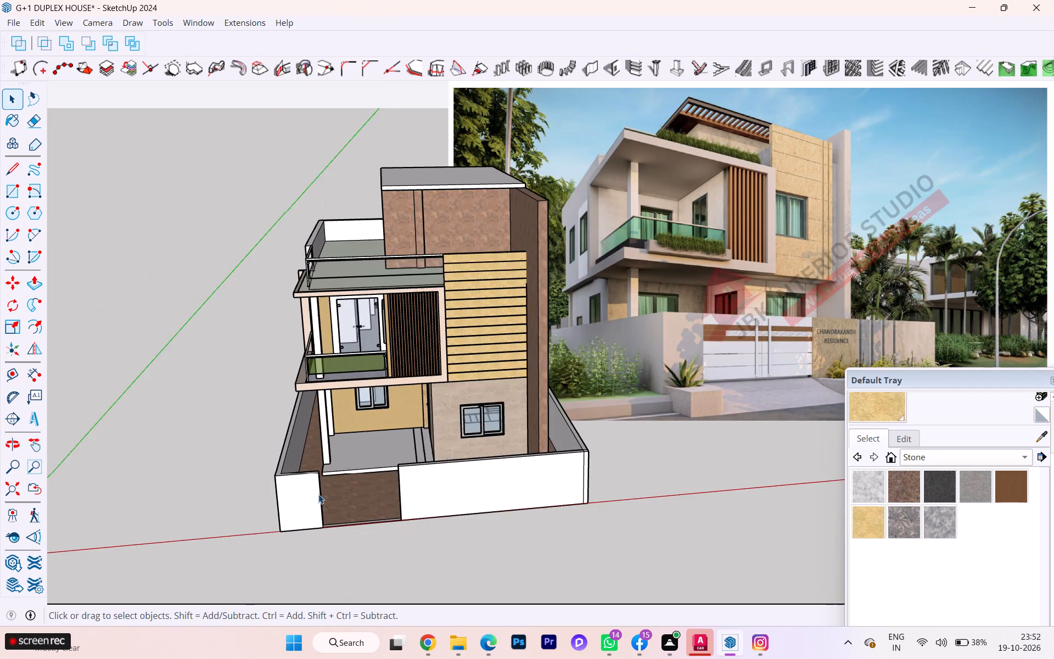
scroll(319, 496, "down", 2)
middle_click_drag(319, 497, 332, 456)
scroll(381, 448, "up", 2)
left_click(352, 457)
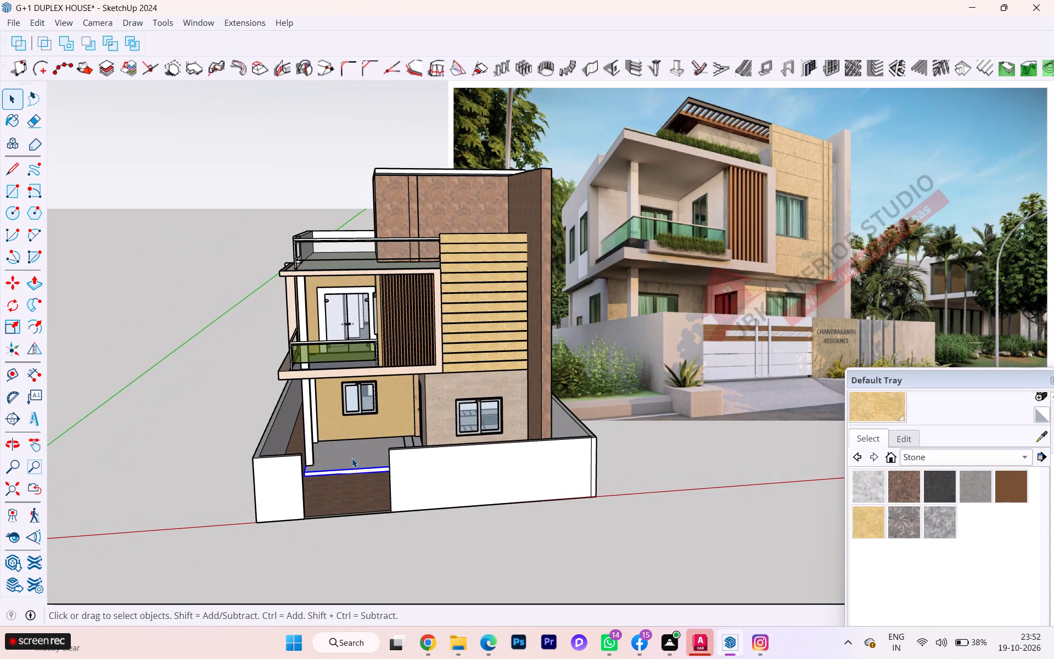
double_click(352, 458)
double_click(351, 465)
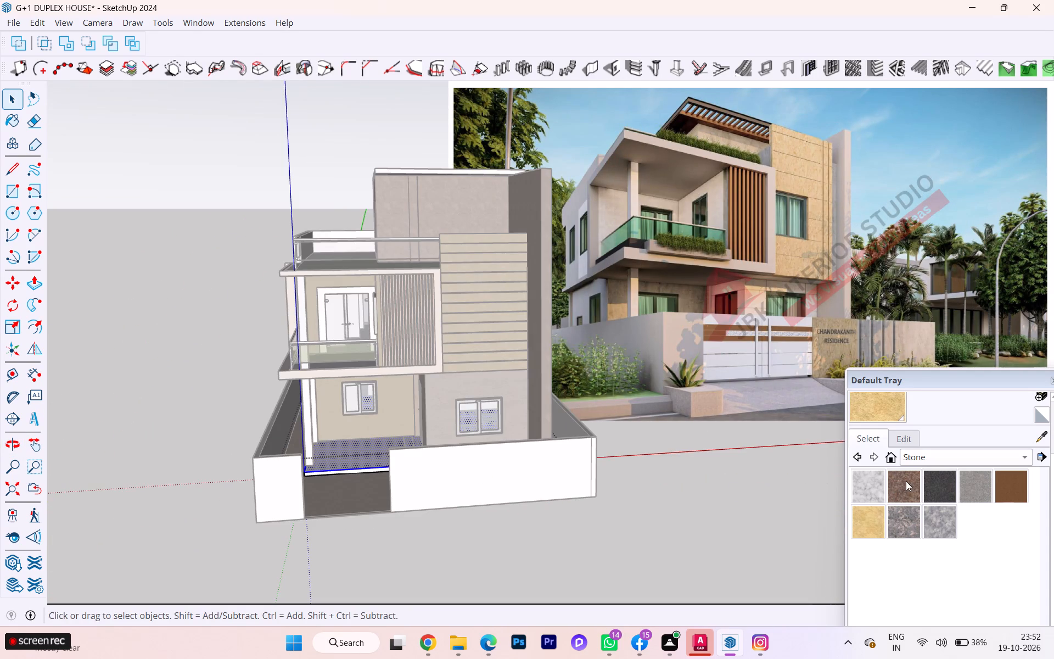
left_click(874, 490)
left_click(366, 470)
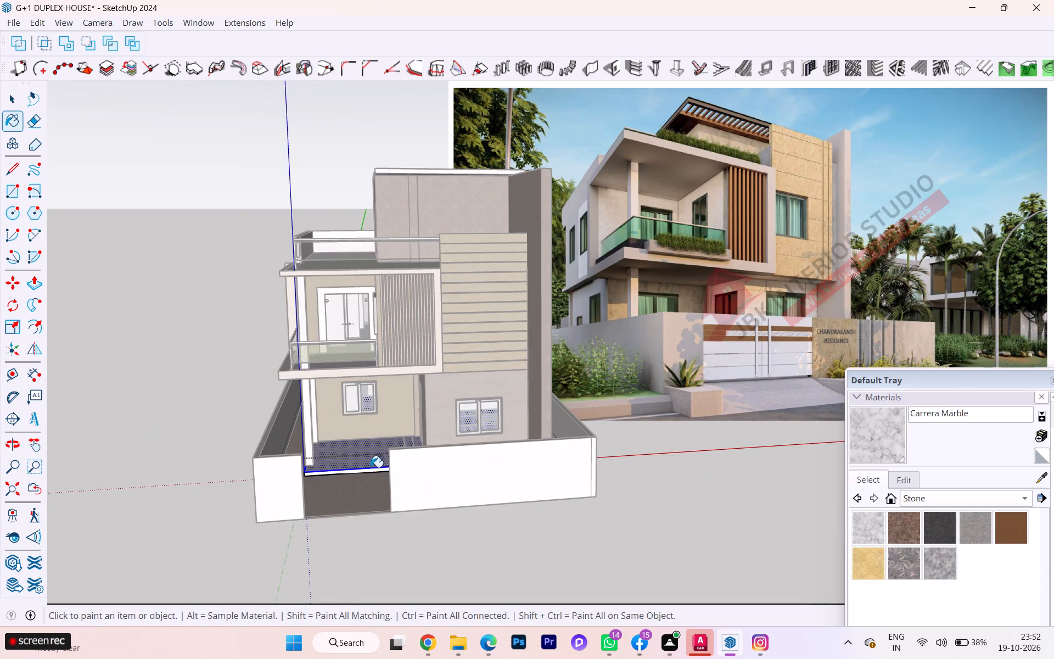
key("space")
left_click(532, 530)
Paint the front riser of the porch slab with Carrera Marble.
scroll(497, 532, "down", 1)
middle_click_drag(496, 533, 618, 569)
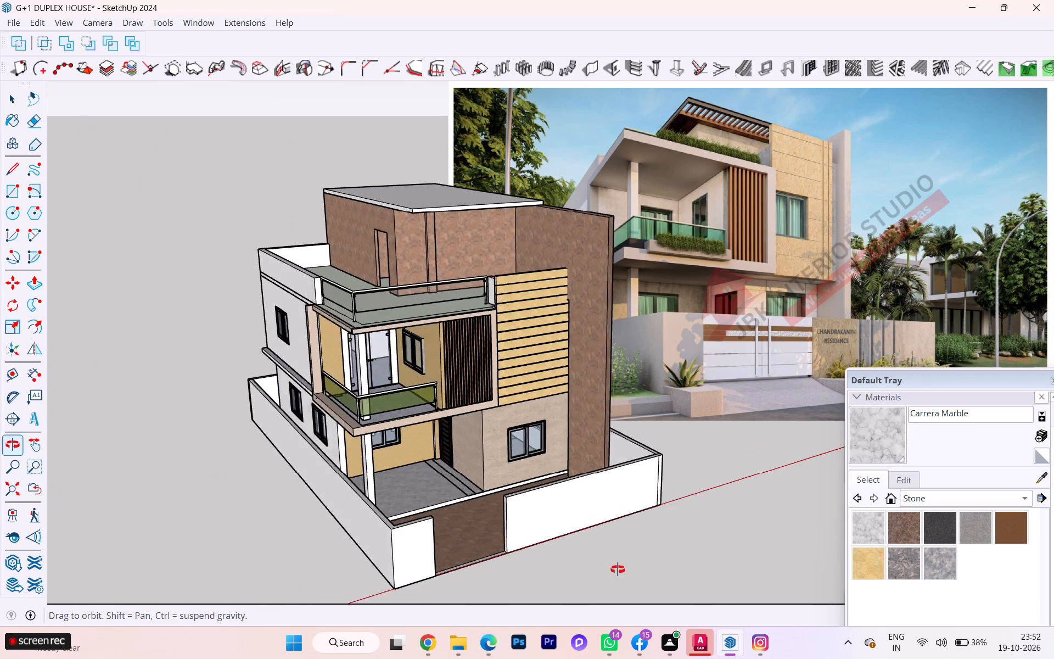
middle_click_drag(618, 569, 614, 563)
scroll(430, 501, "up", 8)
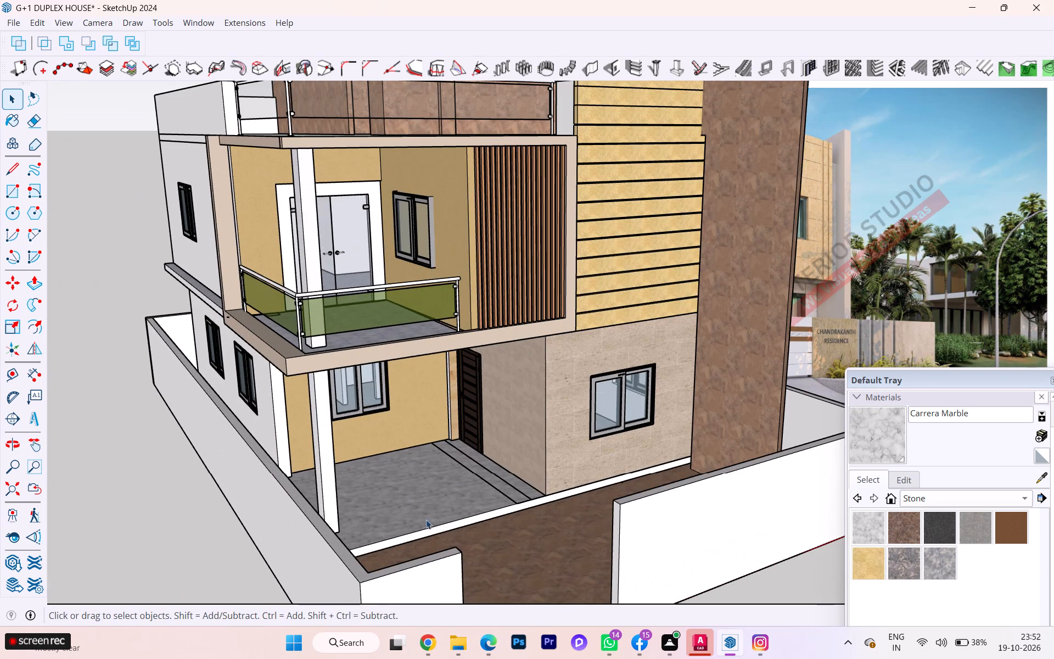
triple_click(427, 533)
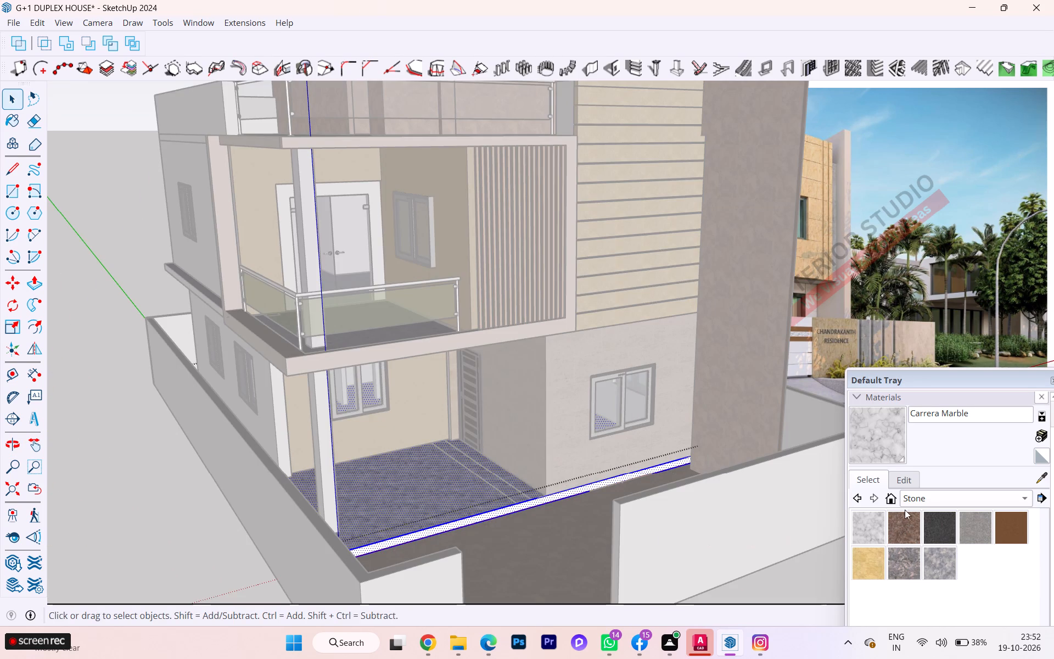
left_click(870, 520)
left_click(484, 518)
key("space")
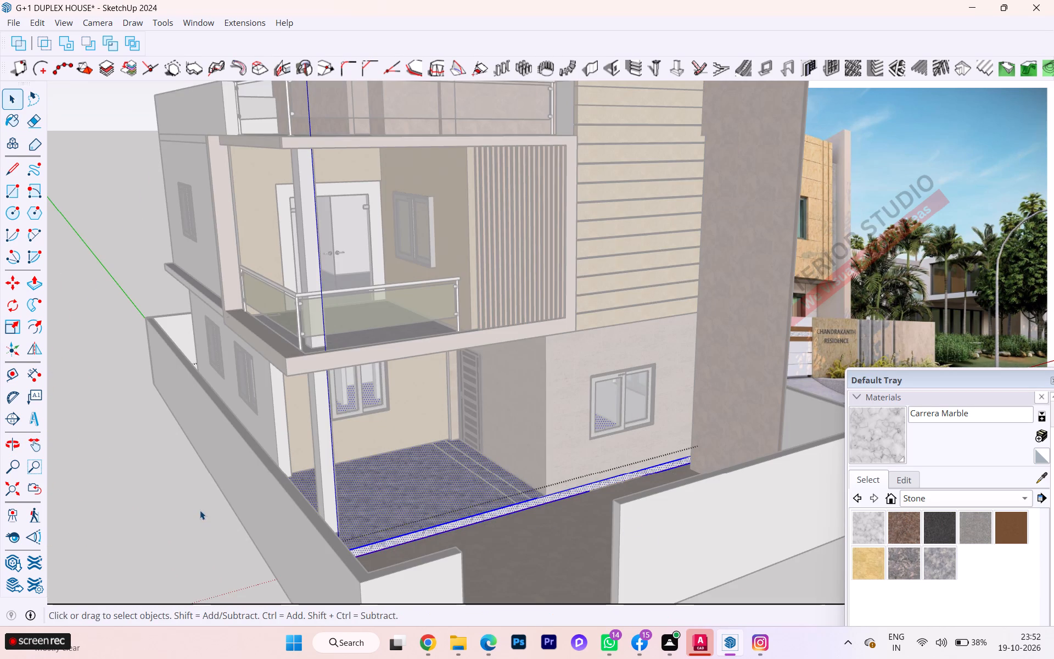
left_click(200, 510)
Paint the terrace floor behind the glass railing with Carrera Marble.
scroll(338, 498, "down", 4)
scroll(287, 472, "down", 2)
scroll(287, 472, "up", 1)
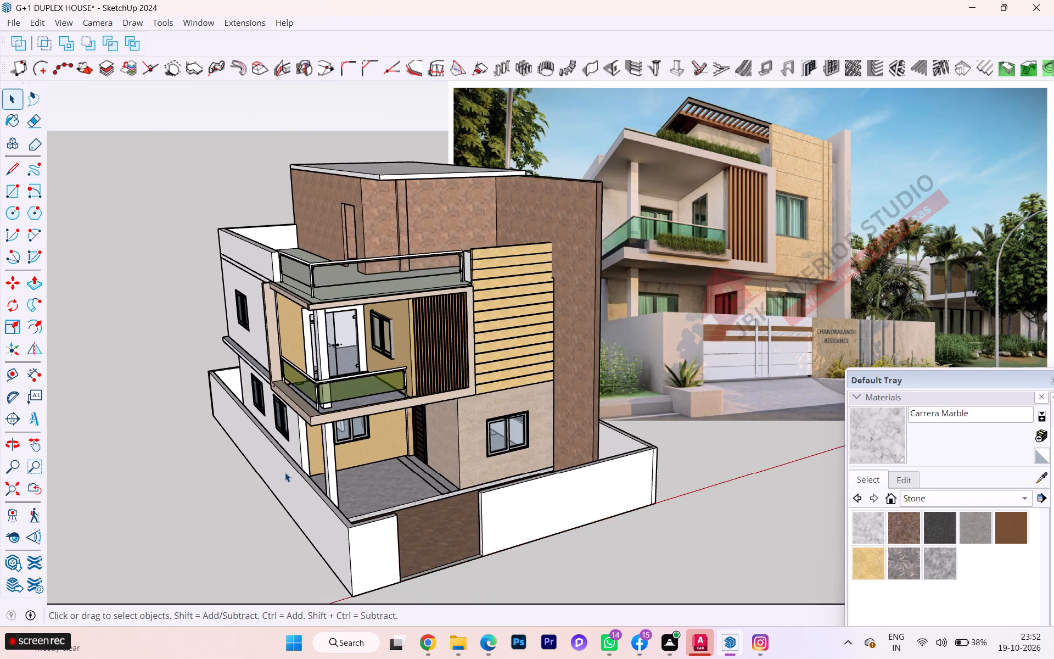
scroll(373, 277, "up", 5)
scroll(373, 276, "down", 1)
scroll(373, 276, "up", 3)
scroll(373, 267, "down", 2)
scroll(373, 267, "up", 6)
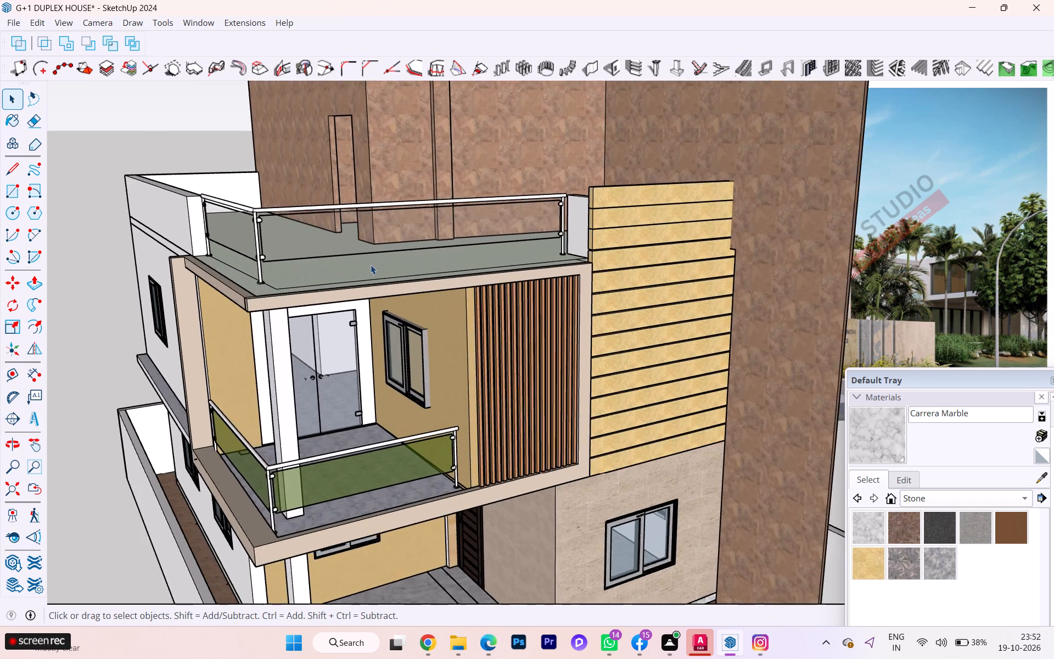
scroll(371, 265, "up", 3)
scroll(369, 270, "down", 1)
double_click(369, 270)
left_click(366, 263)
scroll(263, 284, "up", 1)
scroll(262, 285, "down", 2)
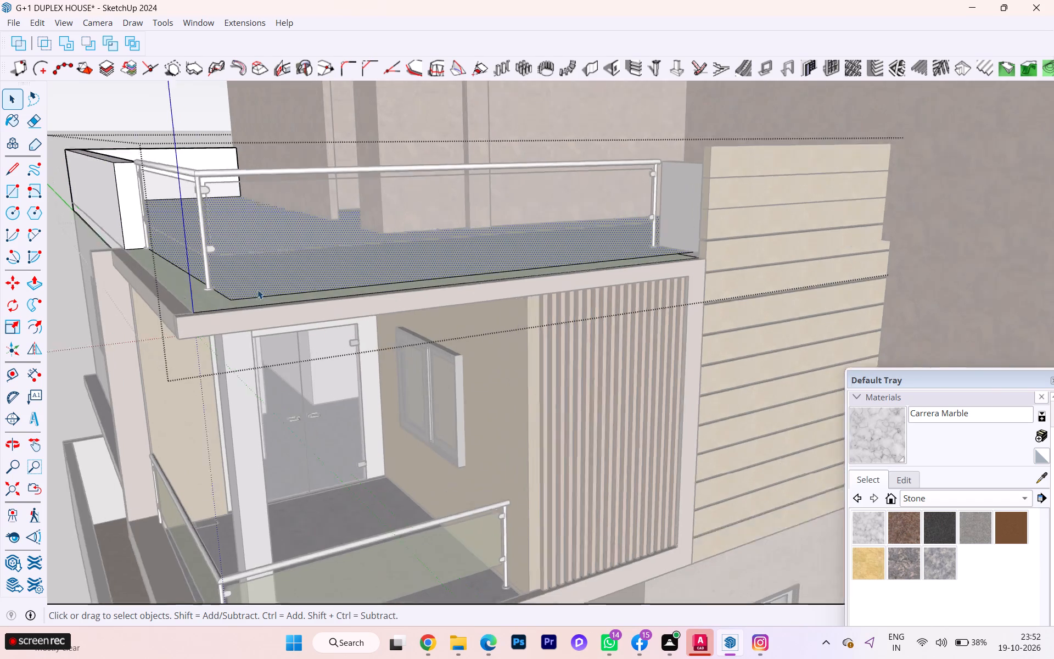
scroll(257, 289, "down", 3)
left_click(869, 522)
left_click(329, 274)
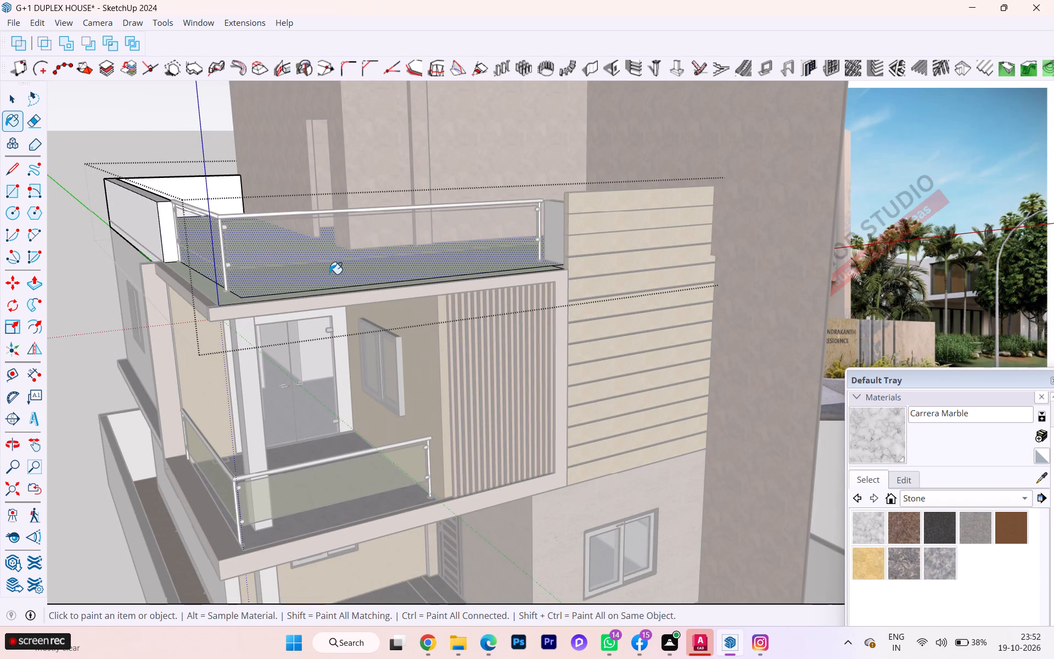
key("space")
left_click(97, 391)
Copy the dark wood entrance door from the ground-floor porch up to the door opening in the terrace stair-room wall.
scroll(98, 349, "up", 3)
scroll(98, 349, "down", 2)
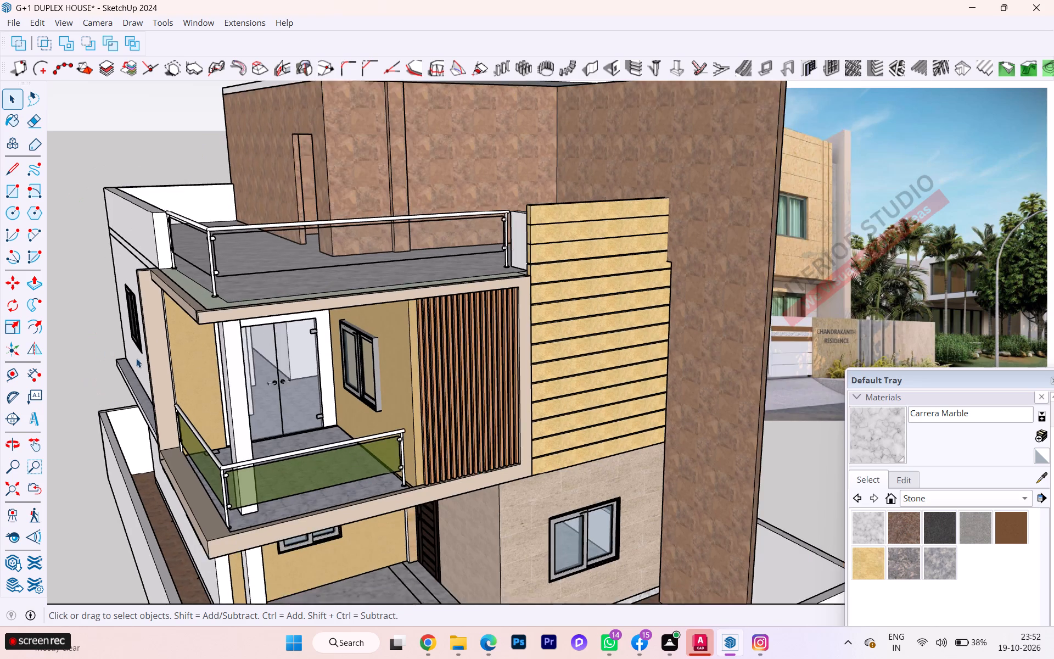
scroll(340, 395, "down", 2)
scroll(357, 405, "up", 1)
scroll(360, 406, "down", 7)
scroll(303, 420, "up", 1)
scroll(388, 448, "down", 1)
middle_click_drag(378, 434, 344, 342)
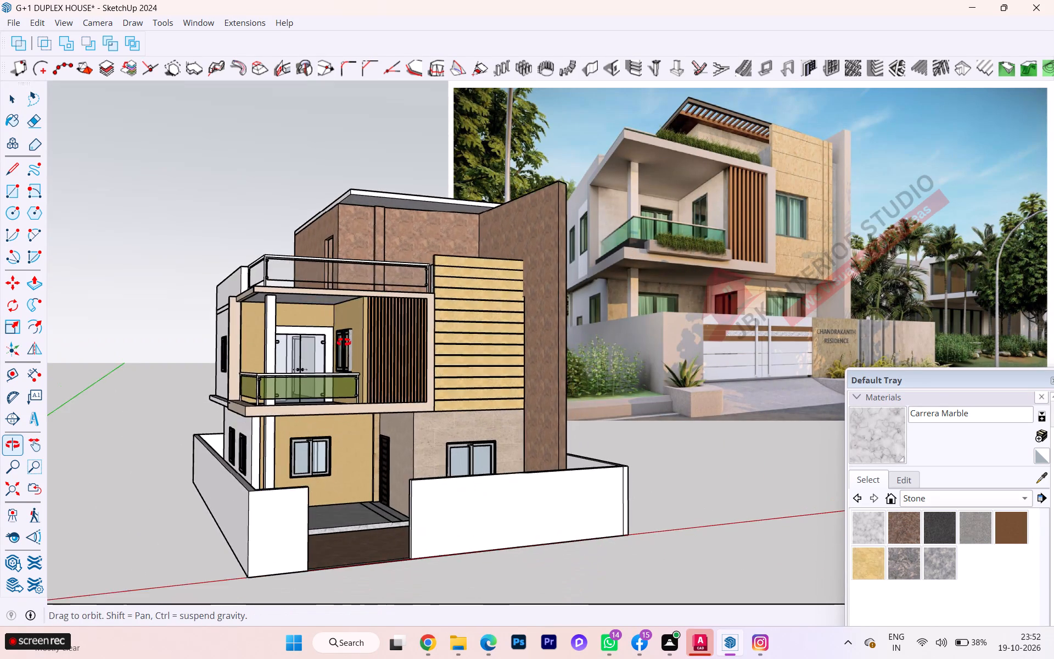
middle_click_drag(344, 342, 486, 392)
scroll(450, 444, "up", 3)
left_click(413, 489)
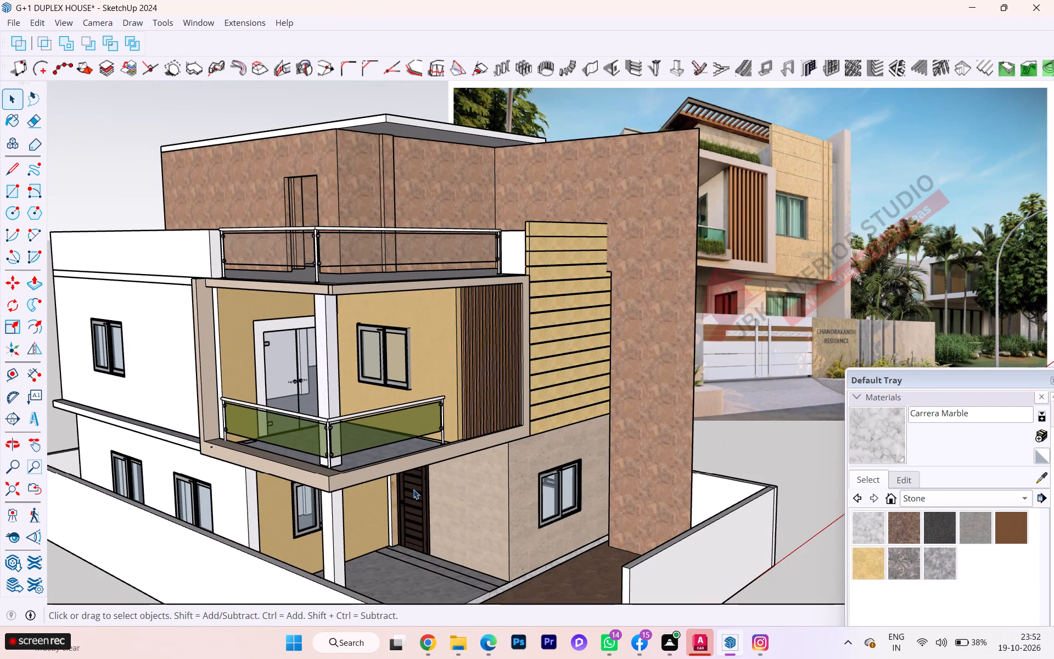
key("m")
left_click(424, 528)
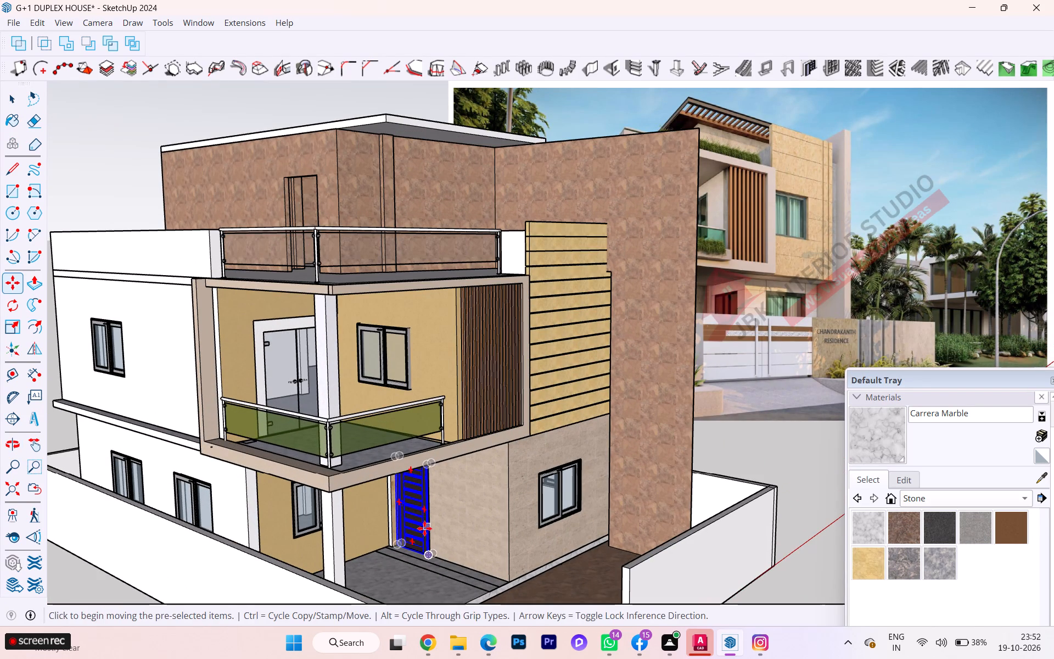
scroll(316, 227, "up", 1)
scroll(317, 226, "down", 2)
scroll(318, 226, "up", 2)
scroll(321, 225, "down", 1)
middle_click_drag(322, 228, 508, 341)
scroll(361, 338, "up", 3)
scroll(387, 352, "down", 1)
scroll(390, 355, "up", 2)
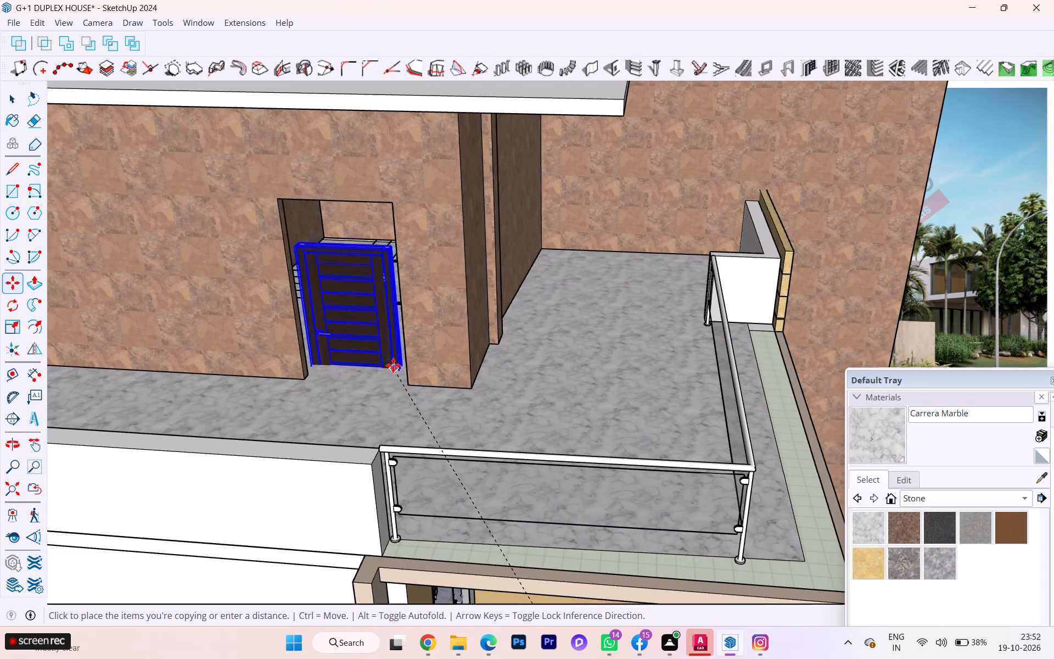
left_click(392, 354)
Move the copied terrace door sideways so its handle-side frame meets the jamb of the opening.
scroll(347, 354, "up", 2)
scroll(347, 354, "down", 1)
scroll(347, 354, "up", 2)
left_click(299, 346)
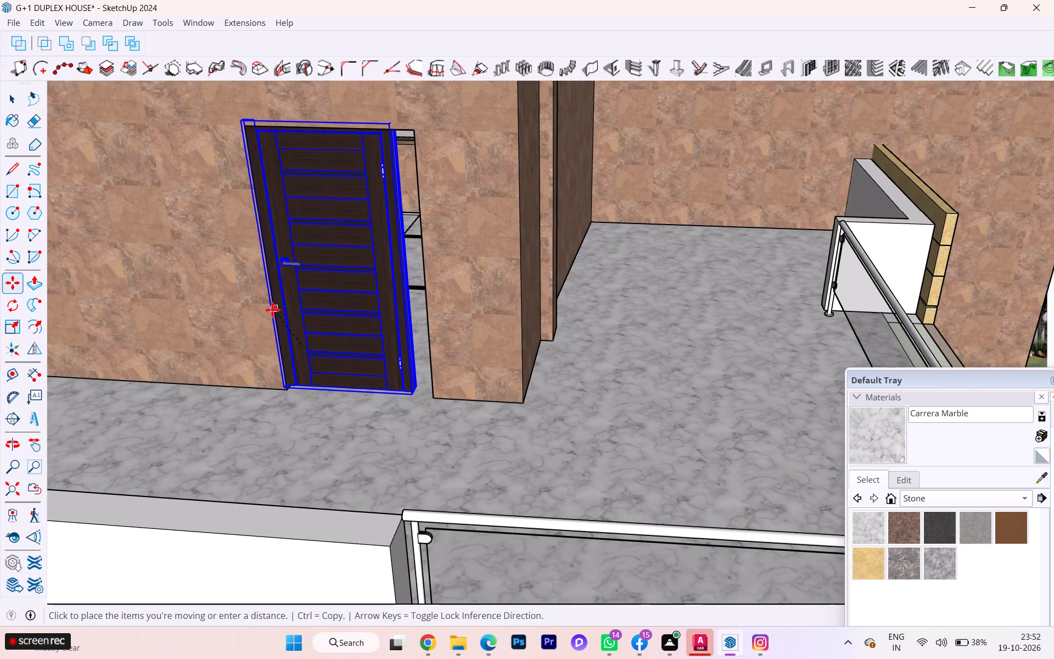
left_click(272, 310)
Move the terrace door down so its top frame corner meets the upper corner of the wall opening.
scroll(324, 338, "up", 3)
scroll(418, 354, "up", 1)
scroll(461, 349, "down", 1)
middle_click_drag(461, 349, 447, 397)
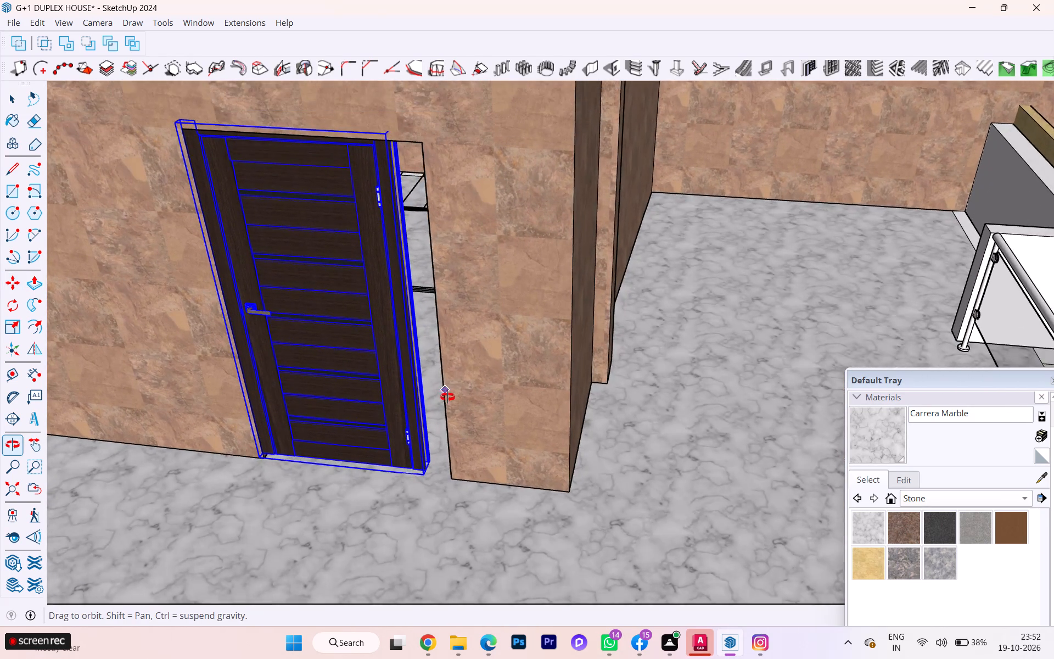
middle_click_drag(447, 397, 449, 404)
scroll(243, 214, "up", 1)
scroll(201, 166, "up", 2)
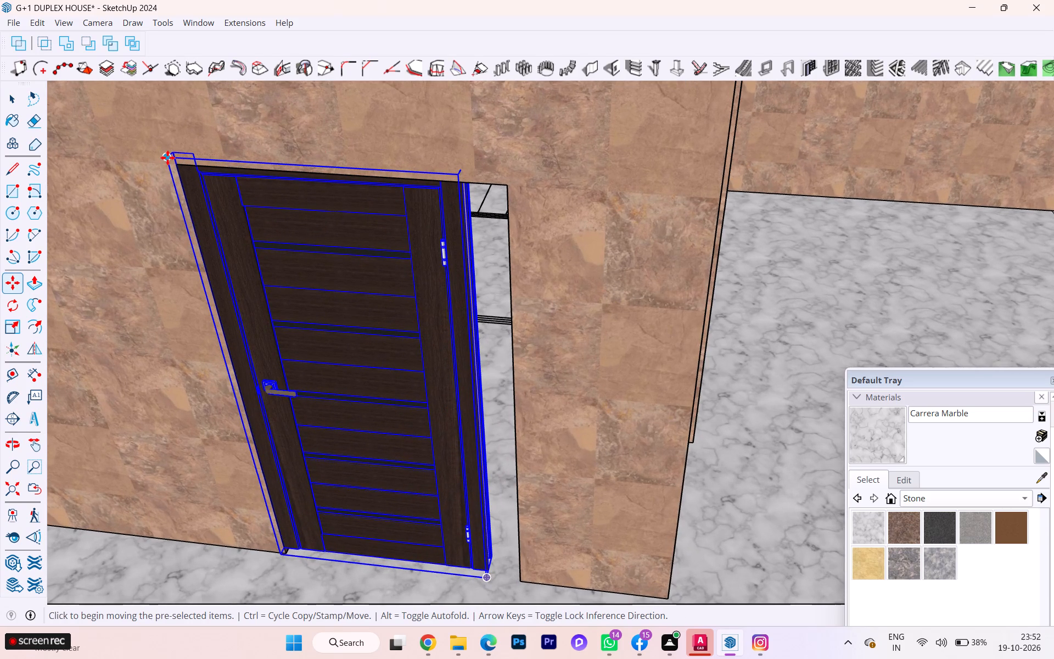
left_click(171, 154)
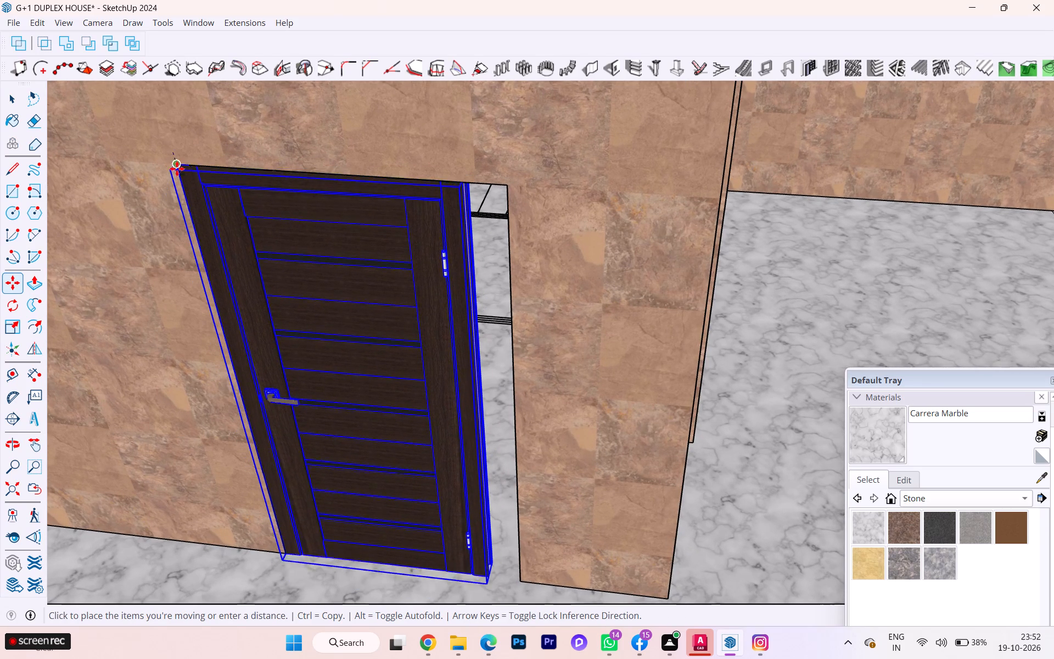
left_click(184, 167)
key("space")
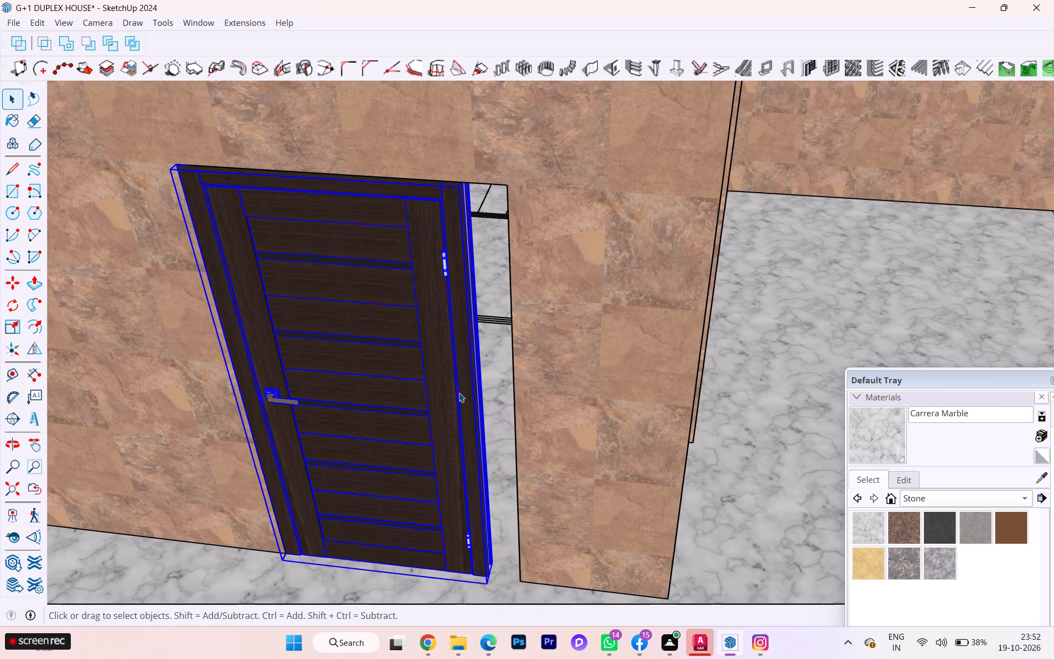
Scale the terrace door wider from its hinge side so the frame reaches the opposite jamb of the opening.
key("s")
scroll(481, 397, "up", 3)
left_click(480, 414)
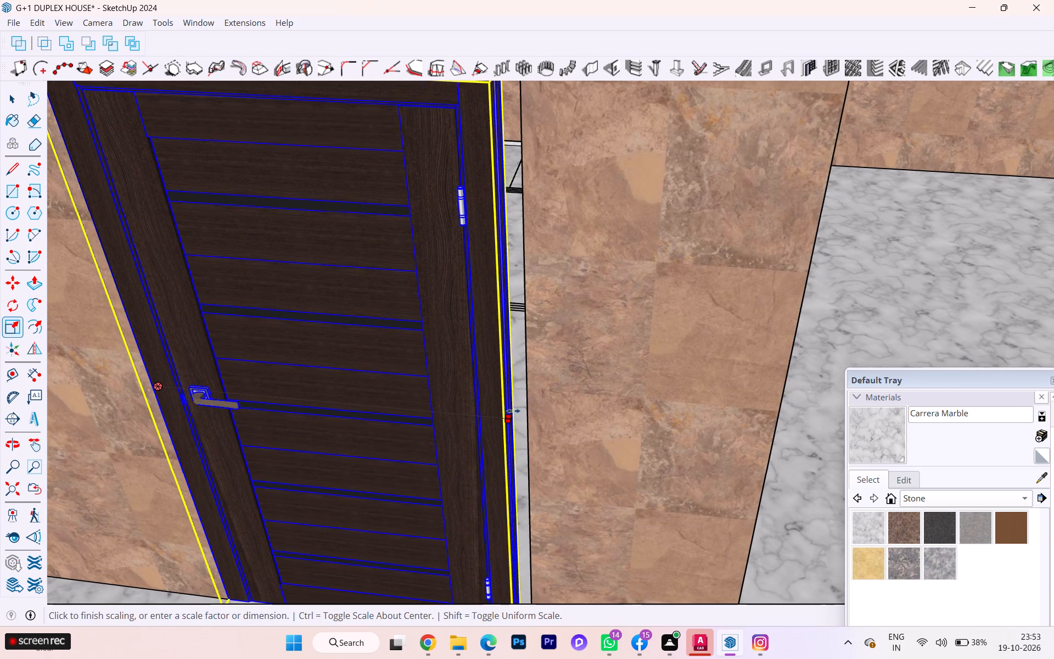
left_click(528, 407)
key("space")
left_click(808, 351)
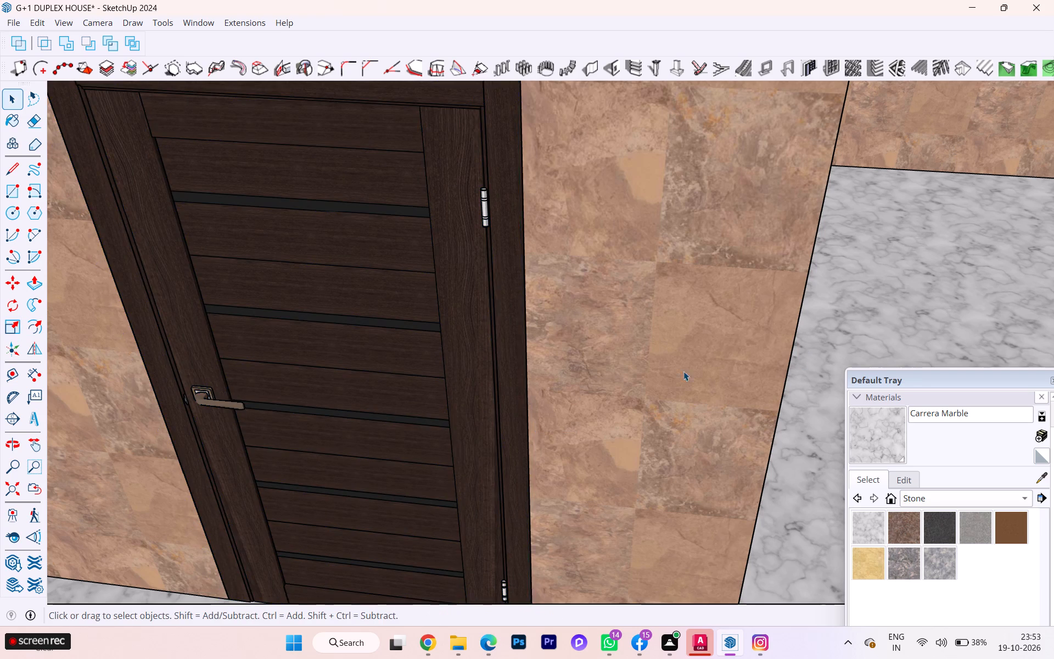
Examine the whole house front against the reference render, from the terrace down to the compound wall.
scroll(608, 381, "down", 4)
scroll(526, 386, "up", 1)
scroll(518, 386, "down", 1)
scroll(335, 378, "down", 5)
scroll(134, 336, "down", 1)
scroll(133, 336, "up", 1)
scroll(133, 336, "down", 6)
middle_click_drag(601, 405, 325, 306)
scroll(311, 326, "down", 4)
scroll(346, 381, "up", 1)
scroll(346, 381, "down", 6)
middle_click_drag(355, 400, 436, 353)
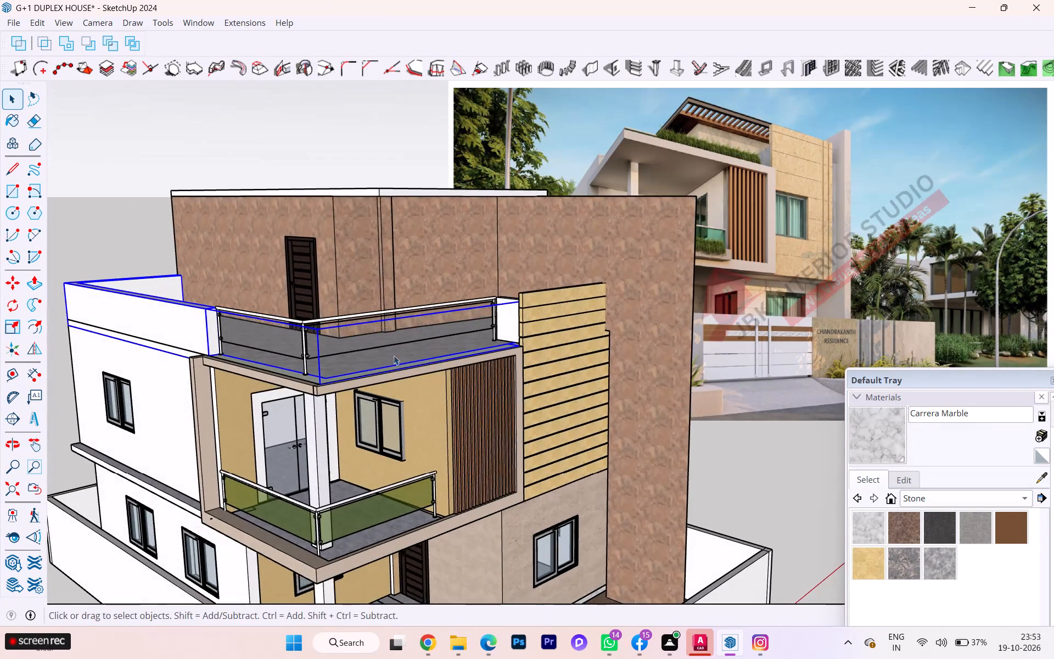
scroll(389, 356, "down", 1)
scroll(388, 356, "up", 6)
scroll(384, 362, "down", 3)
scroll(365, 376, "up", 1)
scroll(365, 376, "down", 1)
scroll(321, 383, "down", 5)
scroll(319, 393, "up", 1)
scroll(319, 393, "down", 2)
middle_click_drag(378, 437, 357, 353)
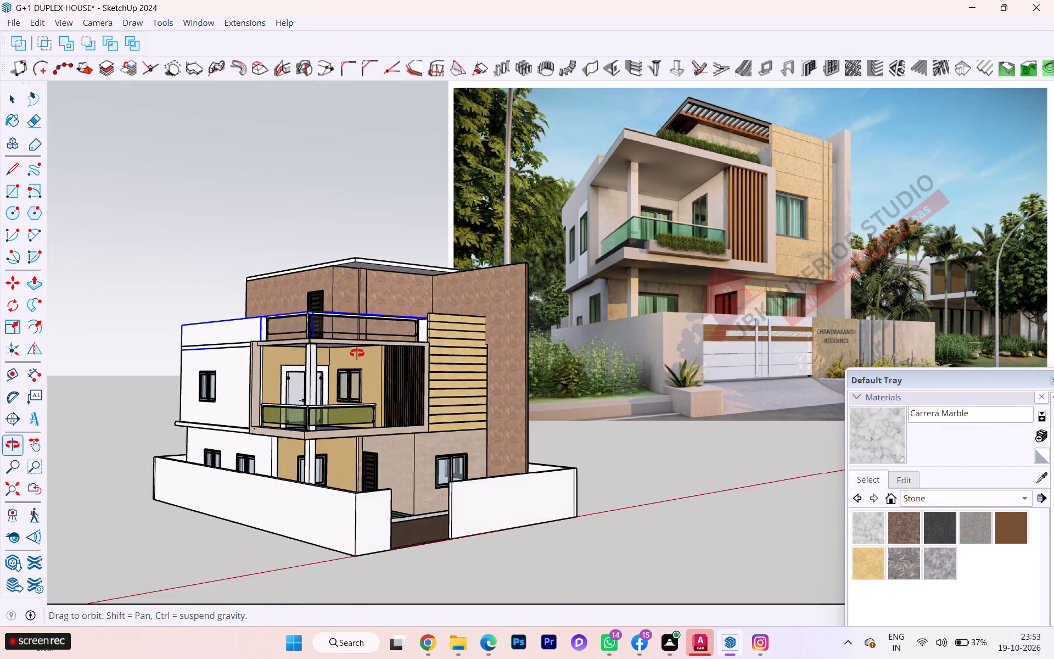
middle_click_drag(357, 353, 356, 332)
Paint all faces of the stair-room roof slab with Sandstone, working inside its group.
left_click(390, 265)
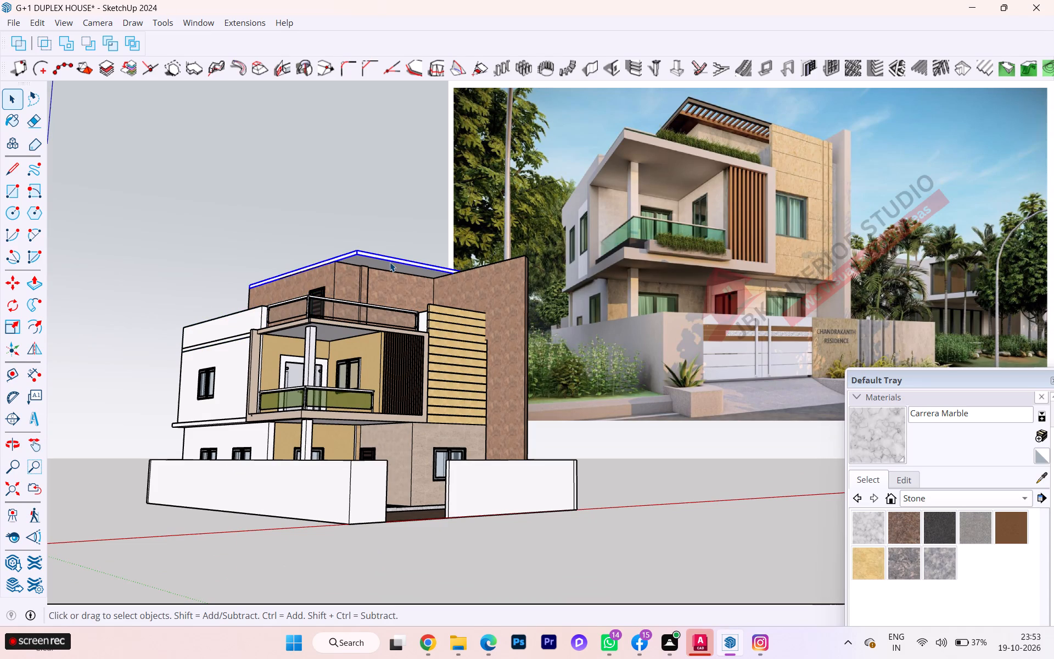
double_click(390, 262)
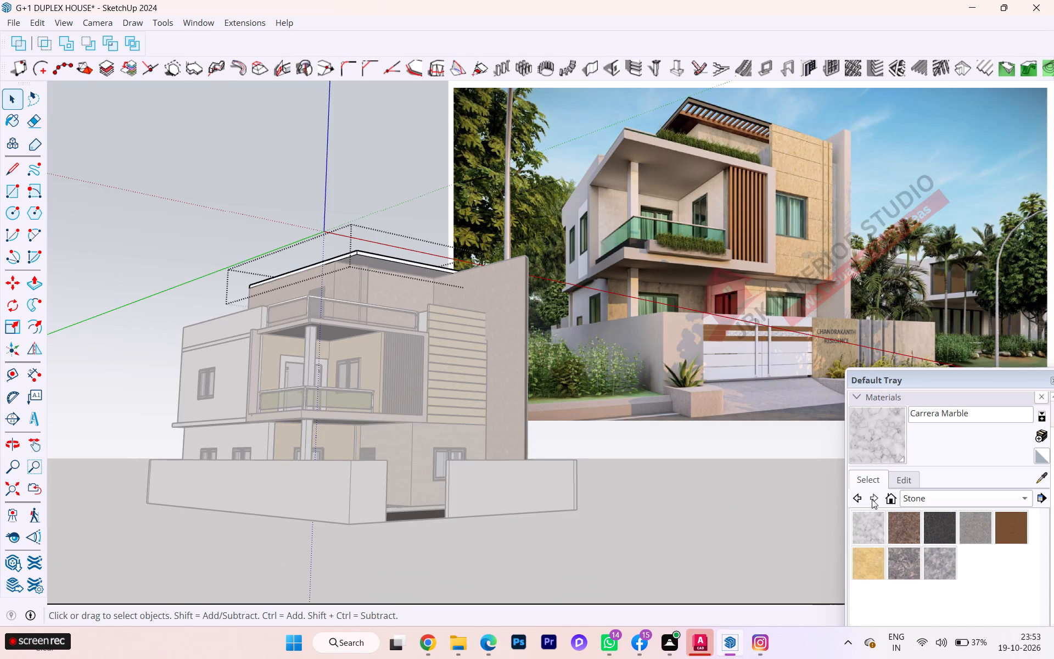
left_click(1011, 521)
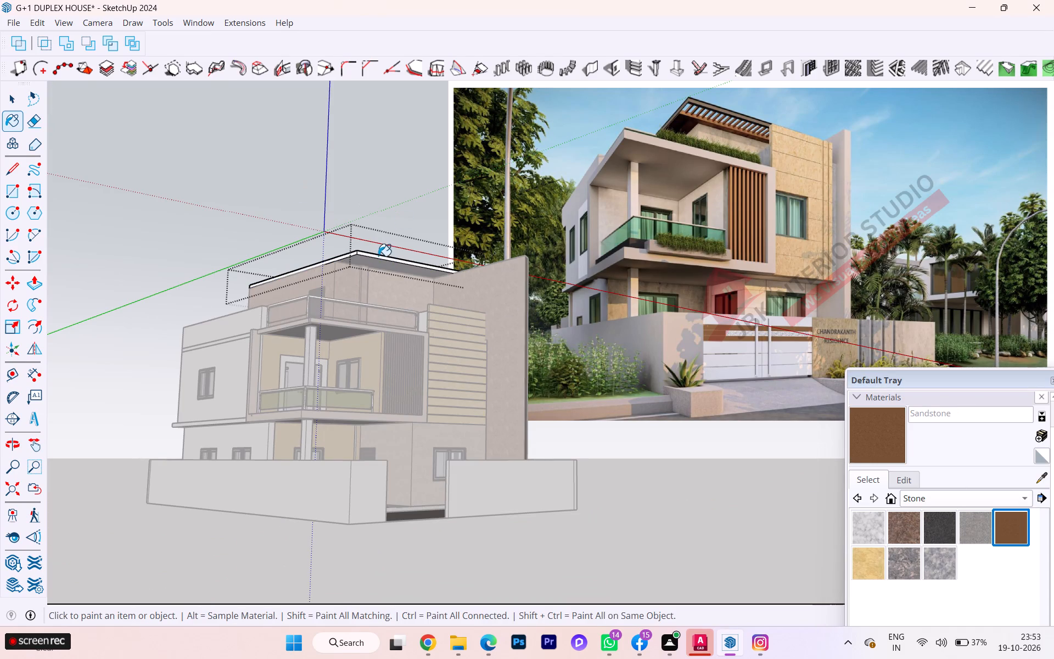
left_click(378, 256)
left_click(367, 257)
scroll(358, 256, "up", 5)
scroll(372, 258, "down", 1)
scroll(372, 258, "up", 2)
scroll(373, 258, "down", 3)
scroll(373, 259, "up", 2)
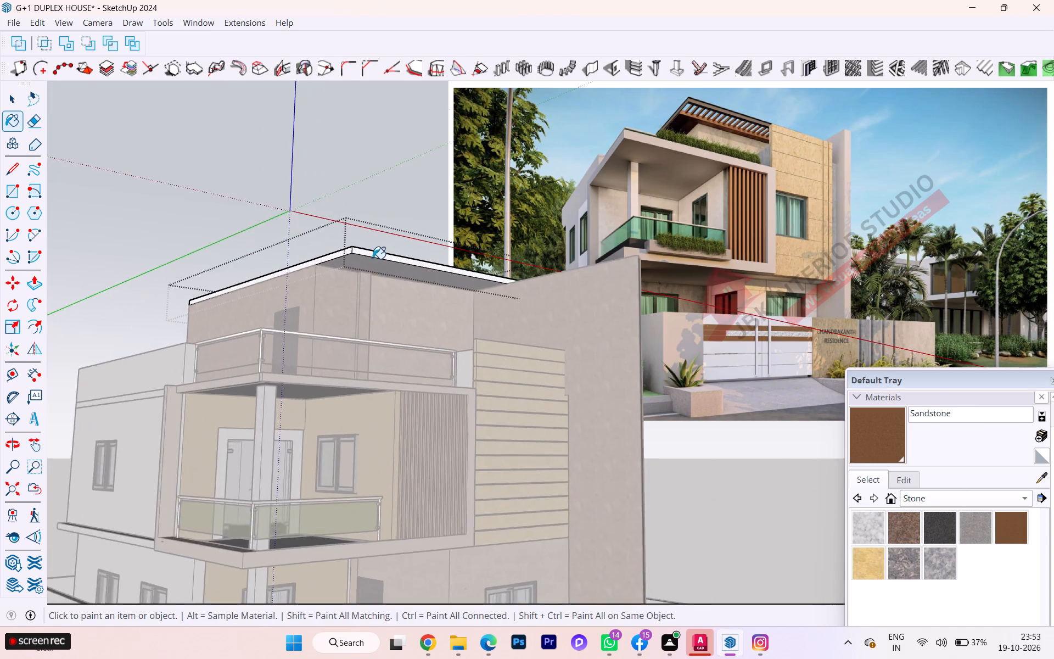
scroll(373, 259, "up", 2)
left_click(370, 256)
key("space")
triple_click(363, 249)
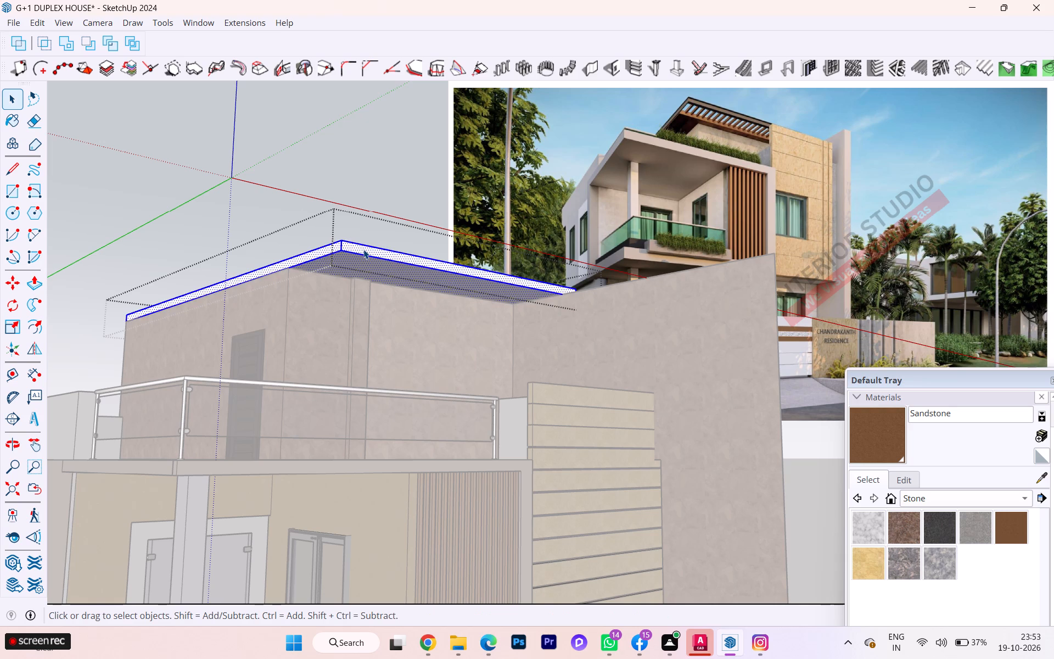
left_click(1008, 526)
left_click(385, 249)
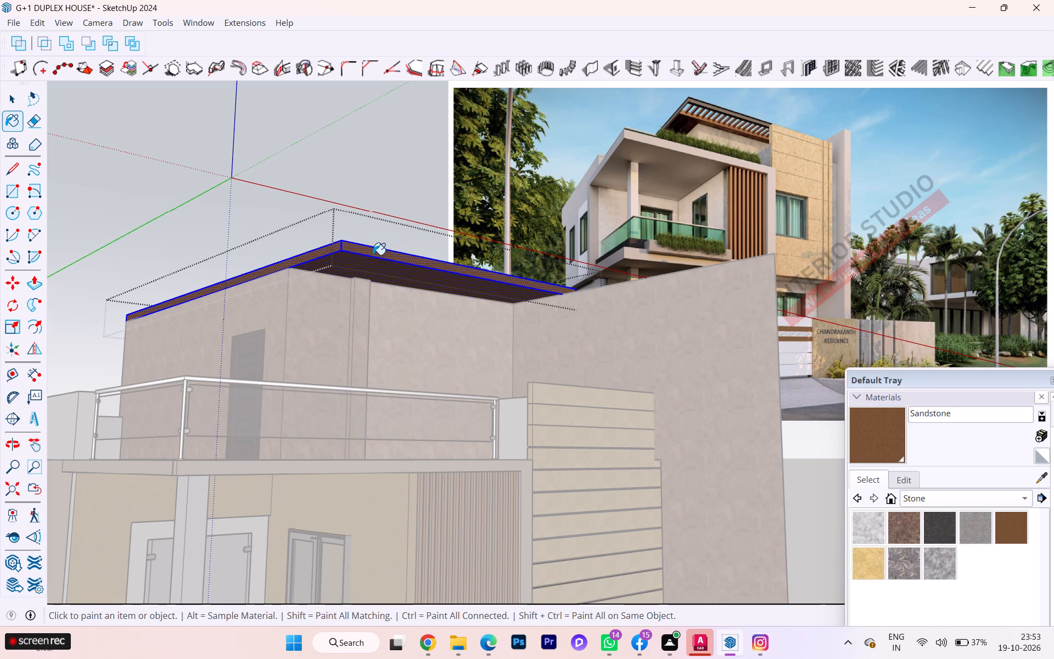
key("space")
scroll(270, 283, "down", 3)
left_click(140, 300)
left_click(70, 295)
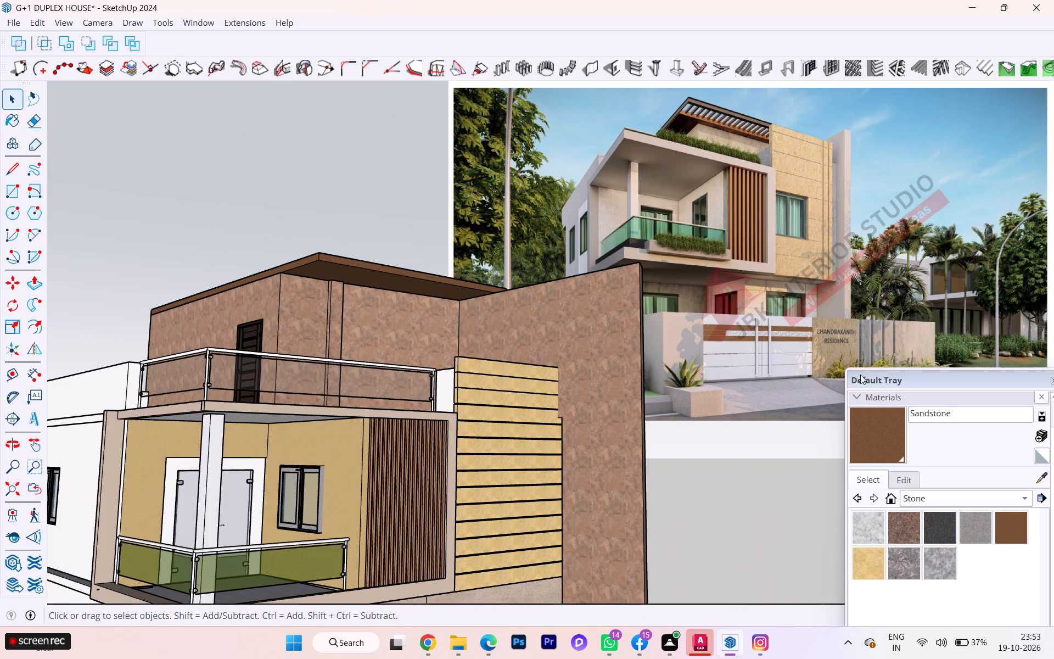
Examine the upper storey, balcony and roof slab finishes against the reference render.
scroll(558, 384, "down", 1)
scroll(542, 381, "up", 1)
scroll(526, 380, "down", 2)
scroll(478, 373, "down", 1)
middle_click_drag(472, 371, 470, 342)
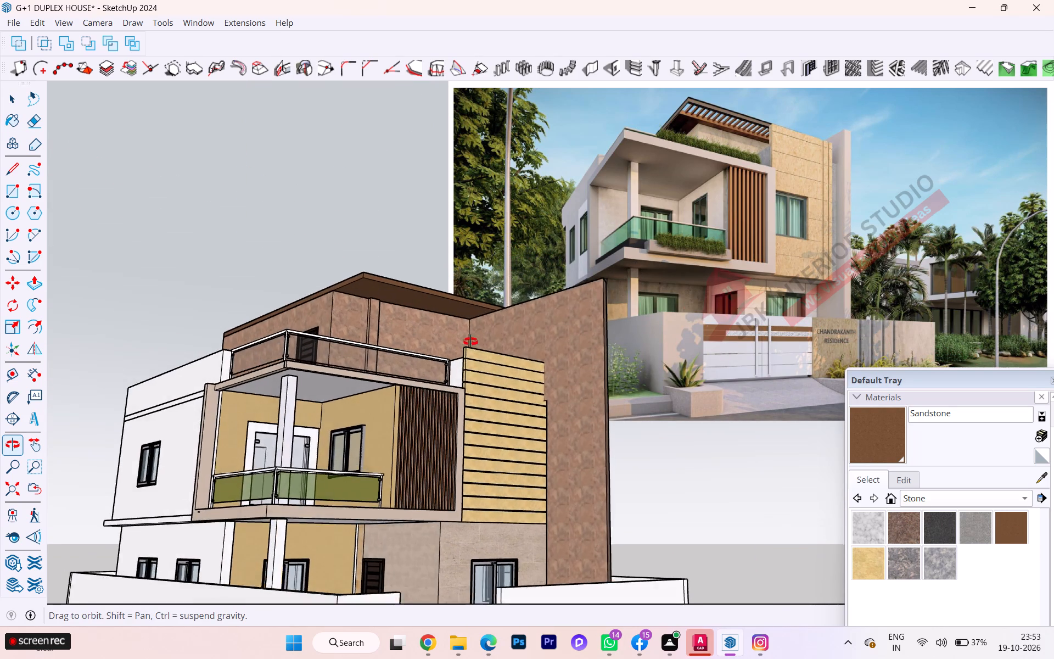
middle_click_drag(470, 342, 472, 344)
scroll(356, 331, "down", 1)
scroll(356, 331, "up", 1)
scroll(356, 331, "down", 2)
scroll(385, 385, "down", 1)
scroll(395, 404, "up", 5)
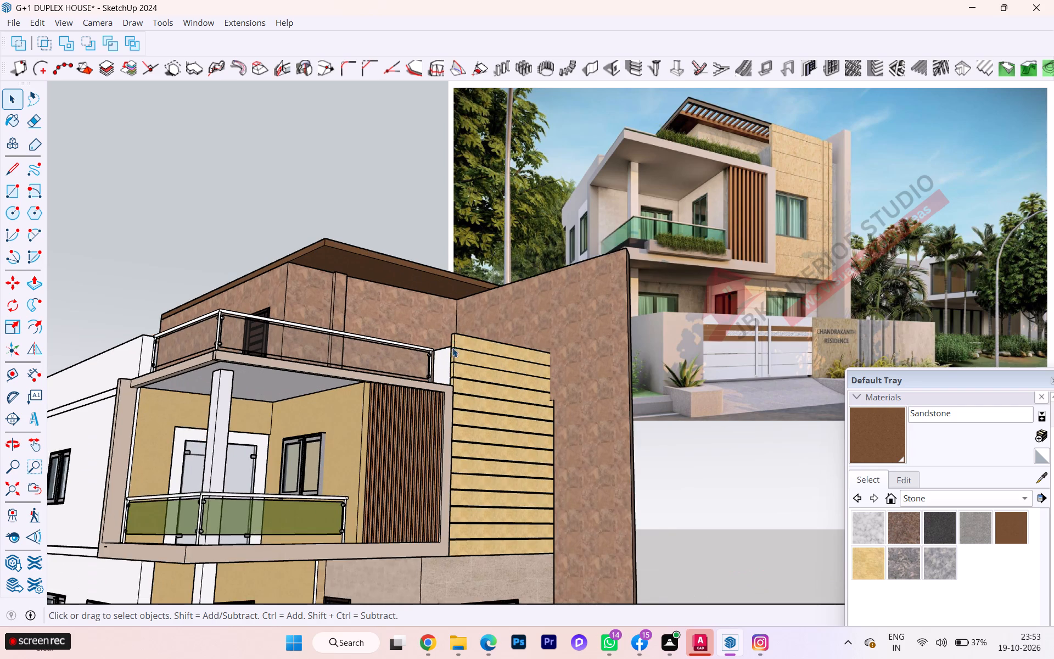
scroll(446, 358, "up", 2)
scroll(441, 367, "down", 5)
scroll(365, 366, "up", 2)
scroll(364, 366, "down", 2)
Paint the whole first-floor balcony corner column with Stone Marble inside its group.
middle_click_drag(329, 397, 268, 459)
scroll(268, 459, "up", 3)
scroll(268, 459, "down", 1)
scroll(268, 459, "up", 1)
left_click(267, 456)
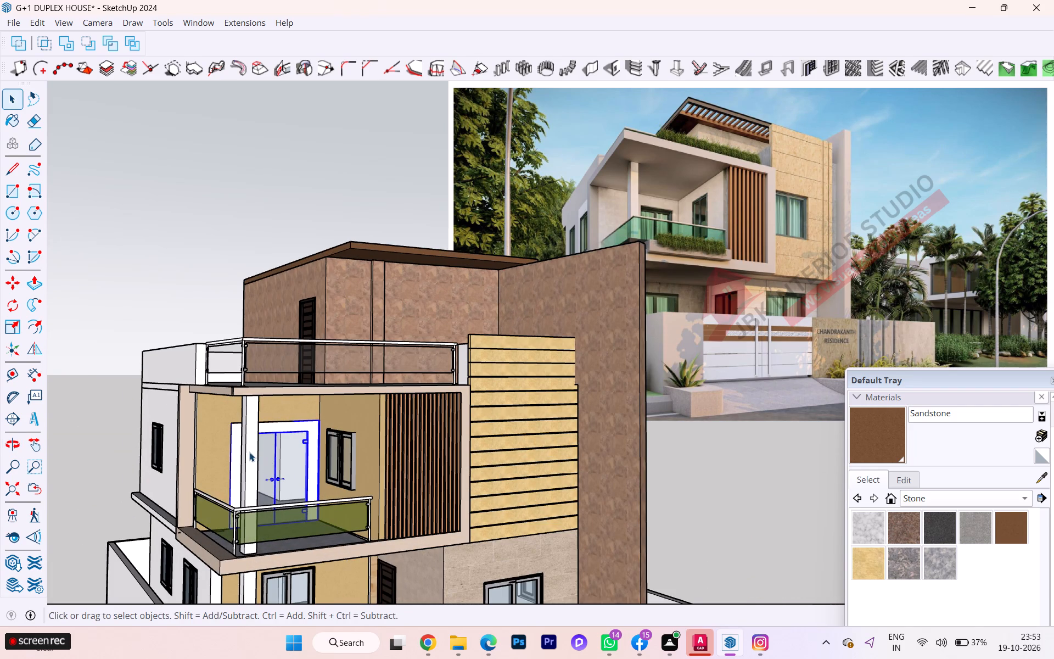
left_click(249, 452)
double_click(248, 452)
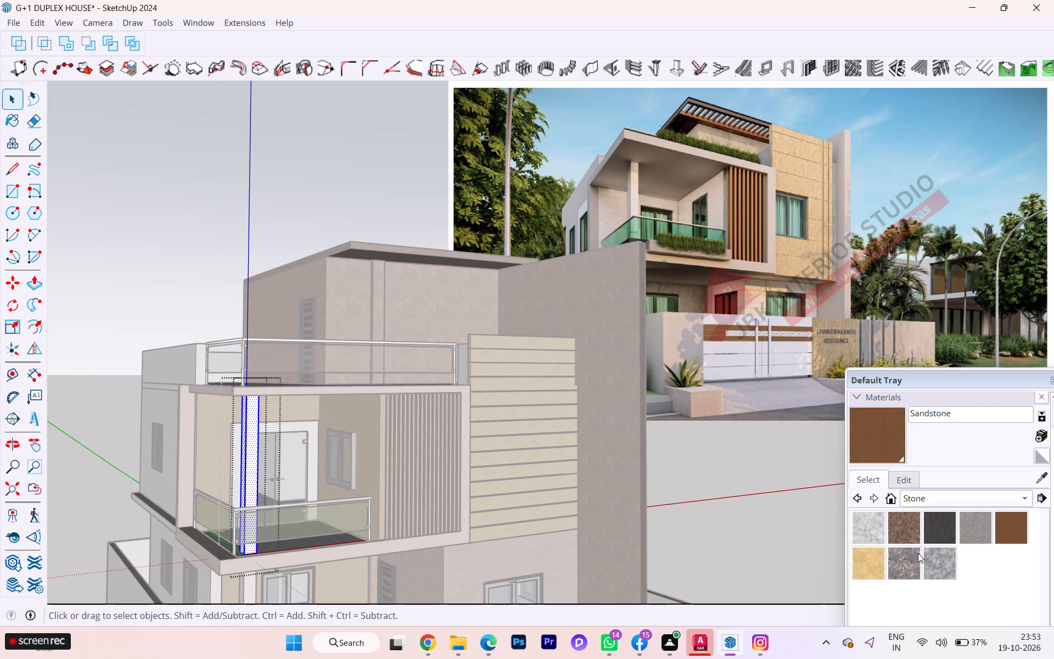
left_click(910, 561)
left_click(250, 453)
Paint all faces of the ground-floor porch column below the balcony with Stone Marble inside its group.
scroll(236, 394, "down", 2)
scroll(233, 391, "up", 1)
scroll(233, 390, "down", 3)
scroll(256, 494, "up", 3)
left_click(243, 567)
key("space")
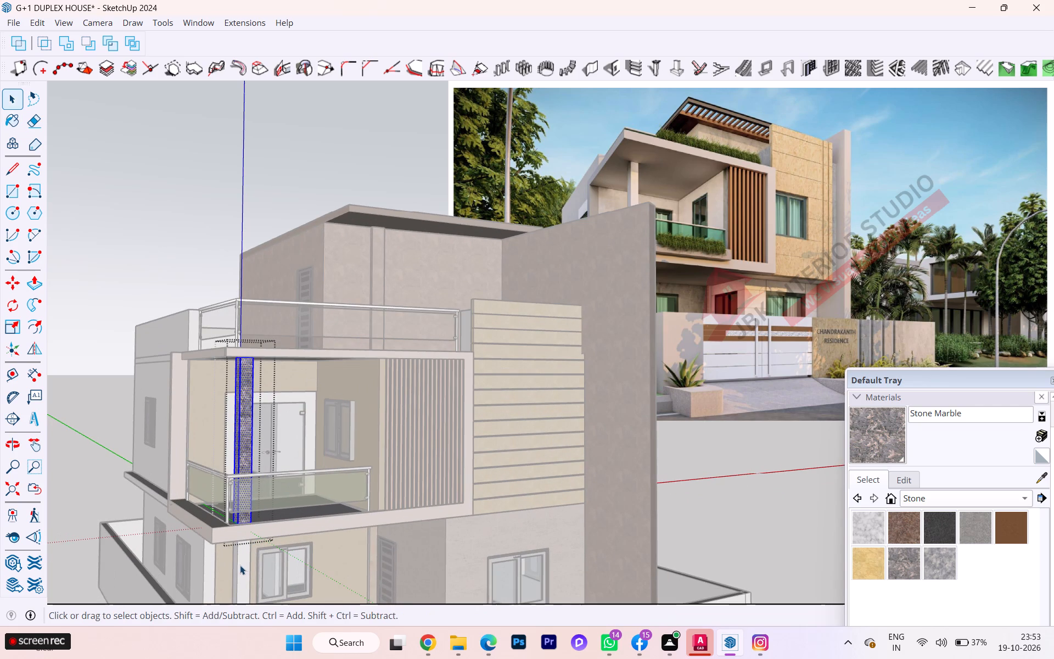
double_click(239, 564)
double_click(239, 564)
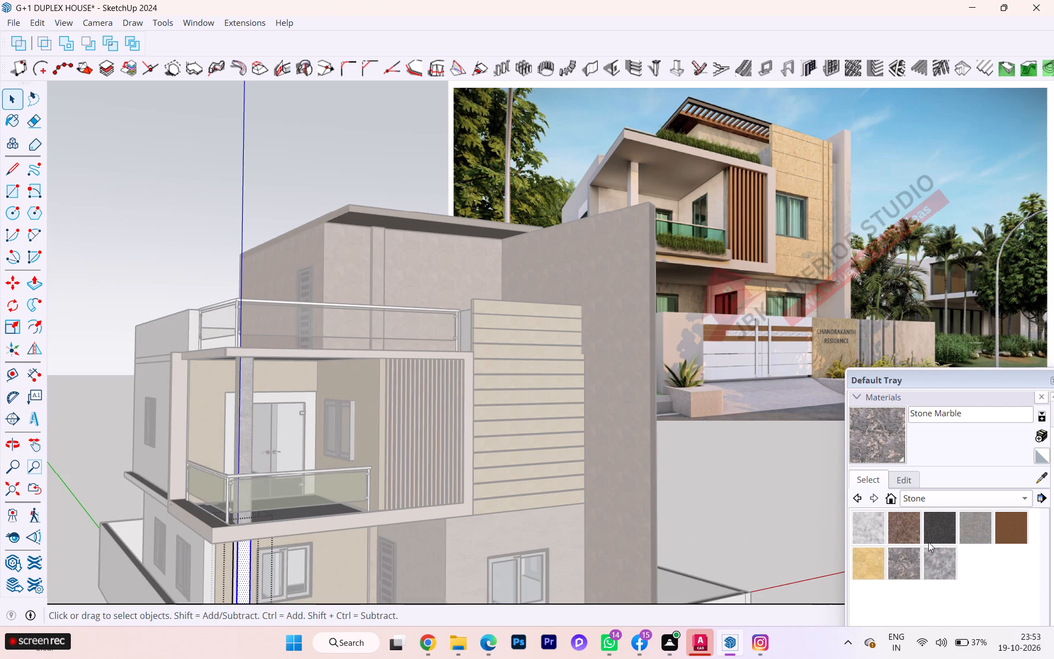
left_click(898, 561)
left_click(242, 560)
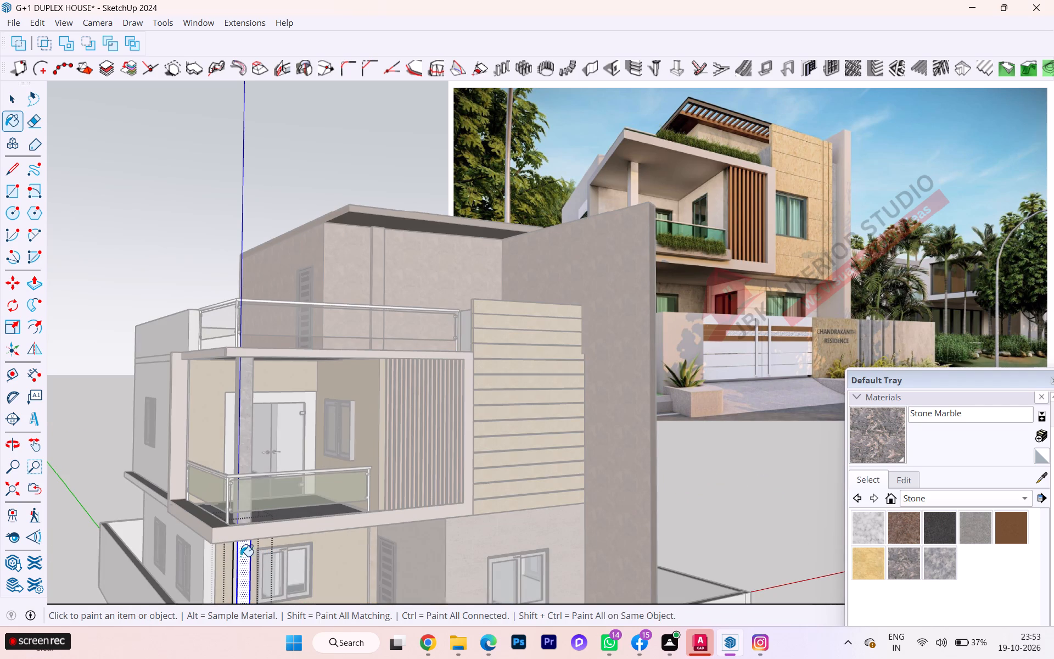
scroll(240, 556, "up", 2)
scroll(240, 556, "down", 1)
scroll(240, 556, "up", 2)
key("space")
triple_click(237, 561)
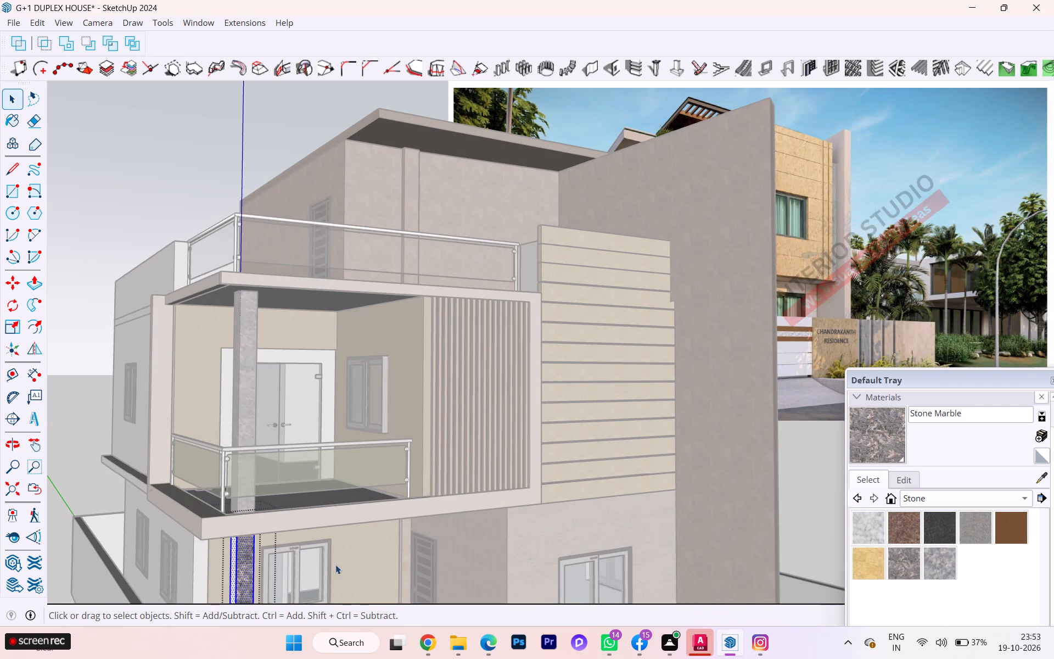
left_click(900, 562)
left_click(248, 563)
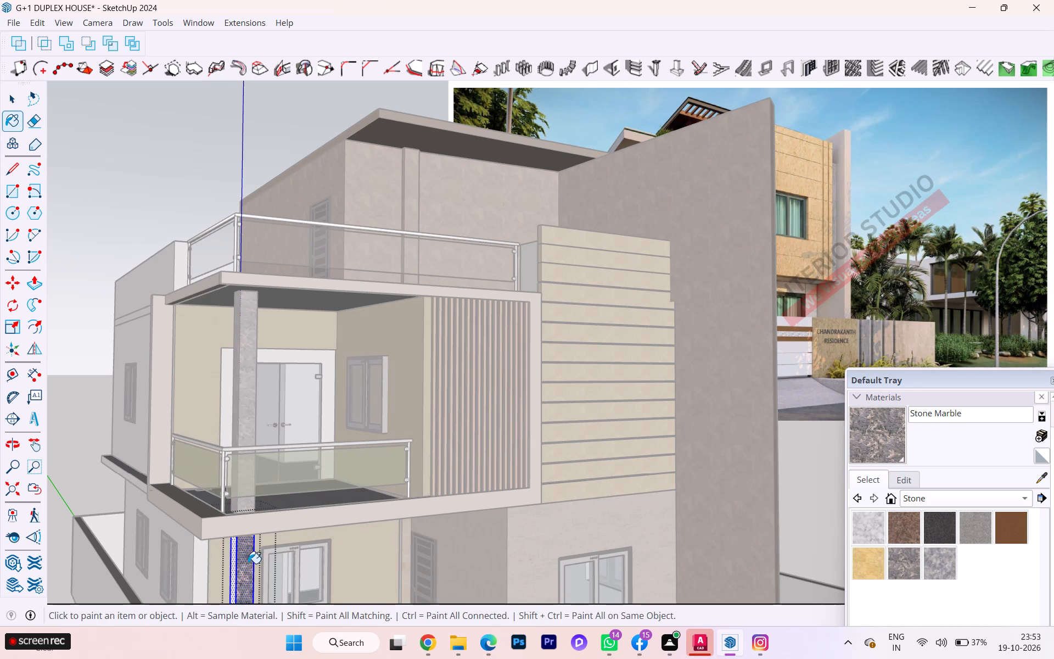
key("space")
left_click(59, 468)
left_click(60, 468)
Examine the front elevation and the gate opening in the compound wall.
scroll(413, 439, "down", 4)
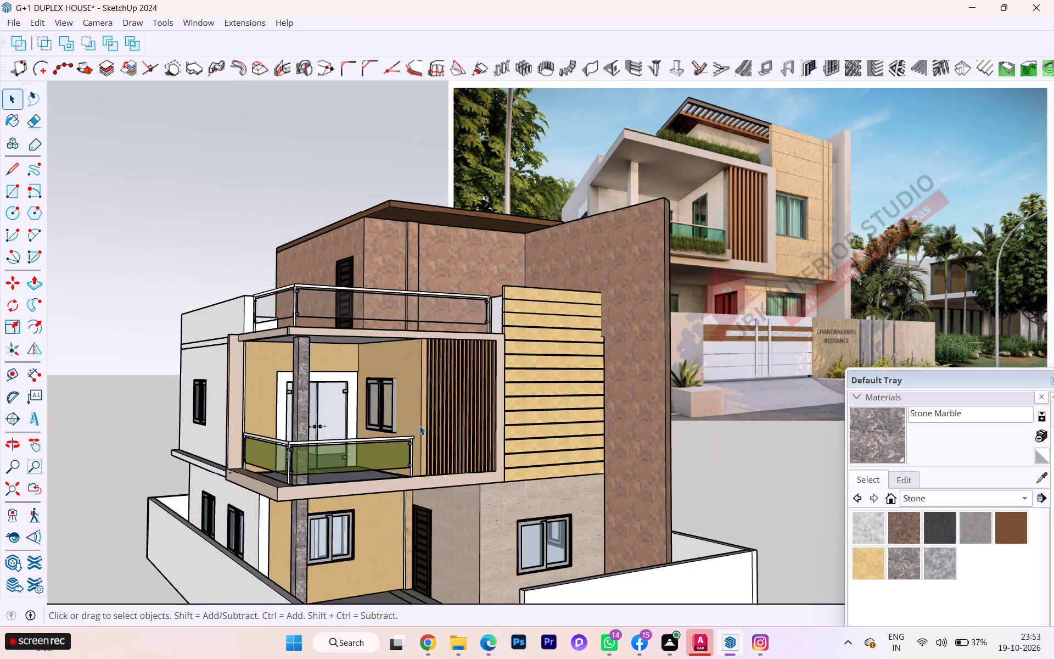
scroll(296, 387, "down", 2)
scroll(356, 465, "down", 1)
scroll(370, 478, "up", 4)
middle_click_drag(404, 510, 338, 522)
scroll(404, 510, "down", 1)
scroll(316, 473, "down", 3)
scroll(310, 469, "up", 1)
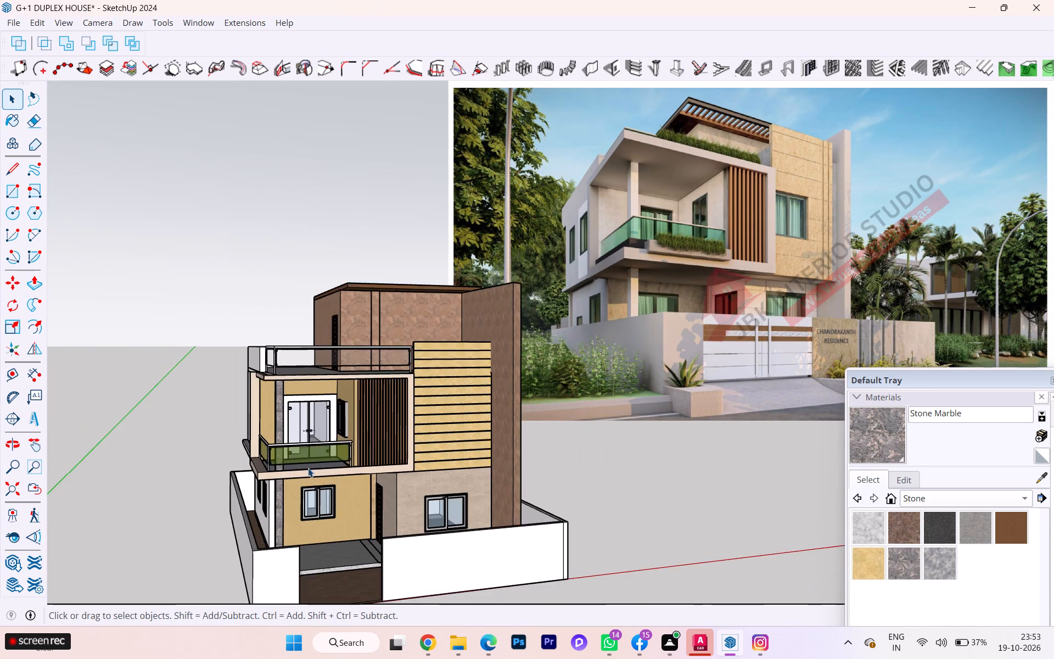
scroll(315, 474, "down", 2)
scroll(322, 482, "up", 1)
scroll(322, 483, "down", 1)
scroll(363, 538, "up", 3)
middle_click_drag(356, 565, 328, 557)
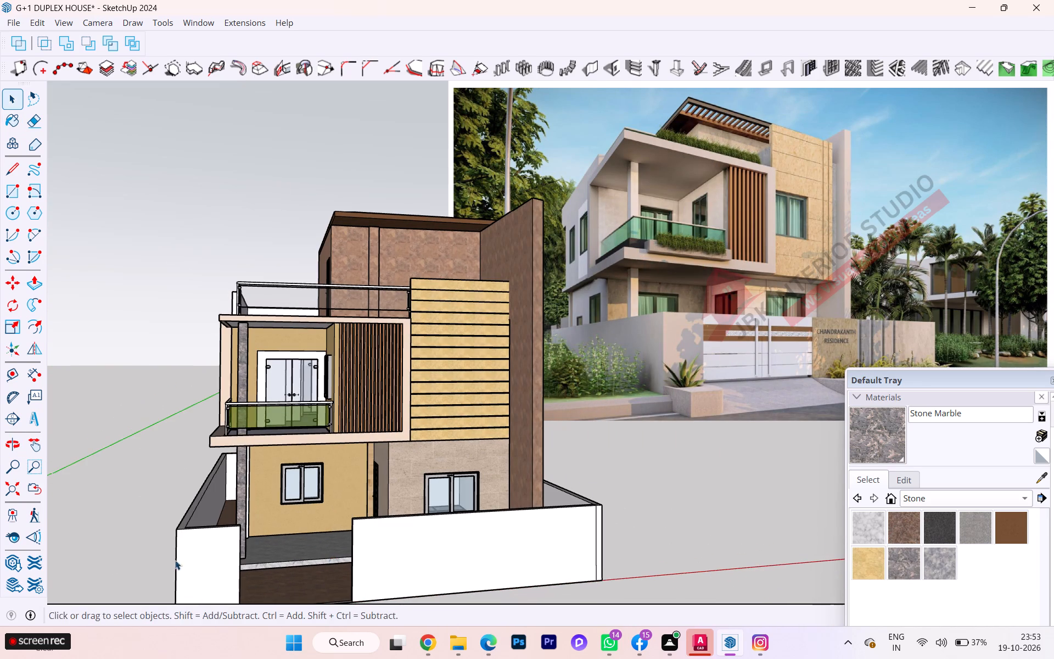
Search 3D Warehouse models for GATE.
double_click(12, 568)
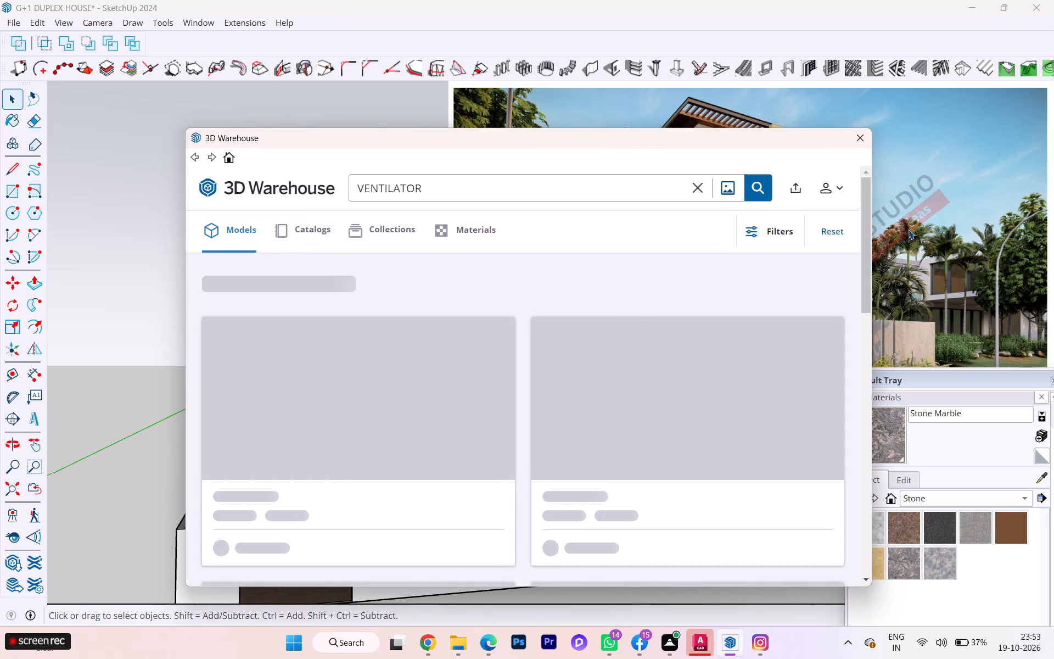
left_click(693, 186)
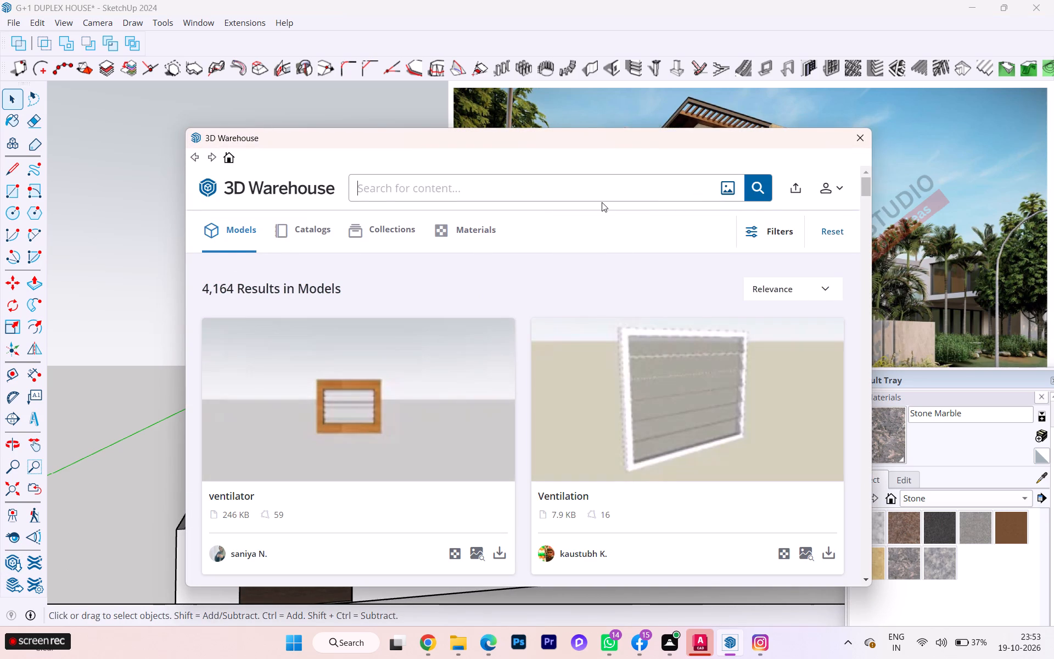
type("GATE")
key("Return")
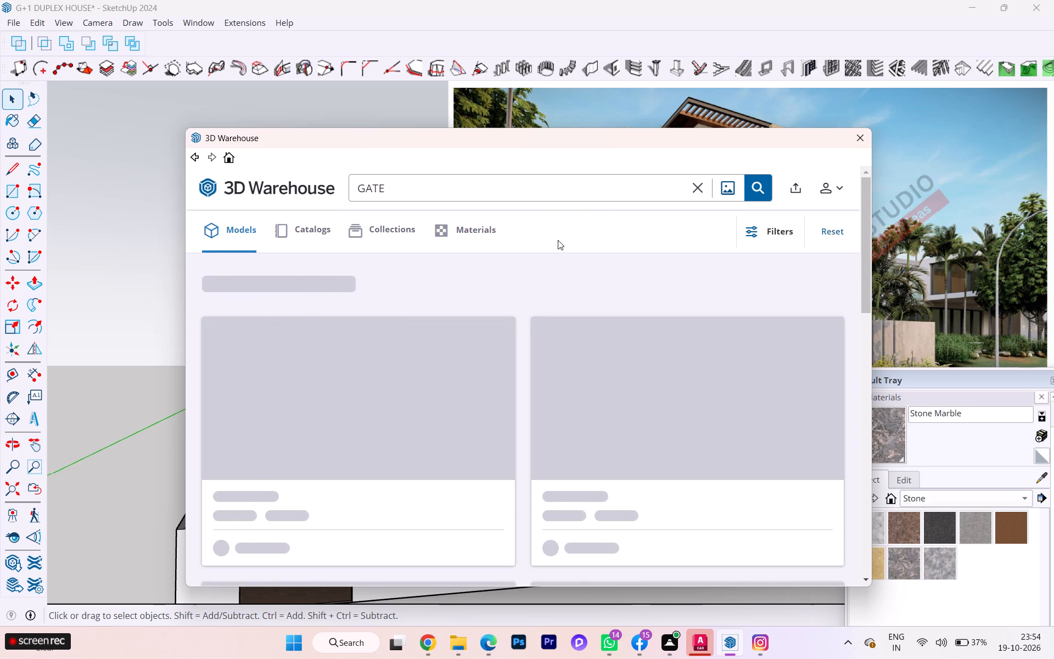
Browse the gate models and download the double-leaf slatted GATE with white floral centre panels into the house model.
scroll(579, 351, "down", 1)
scroll(579, 355, "up", 2)
scroll(579, 355, "down", 7)
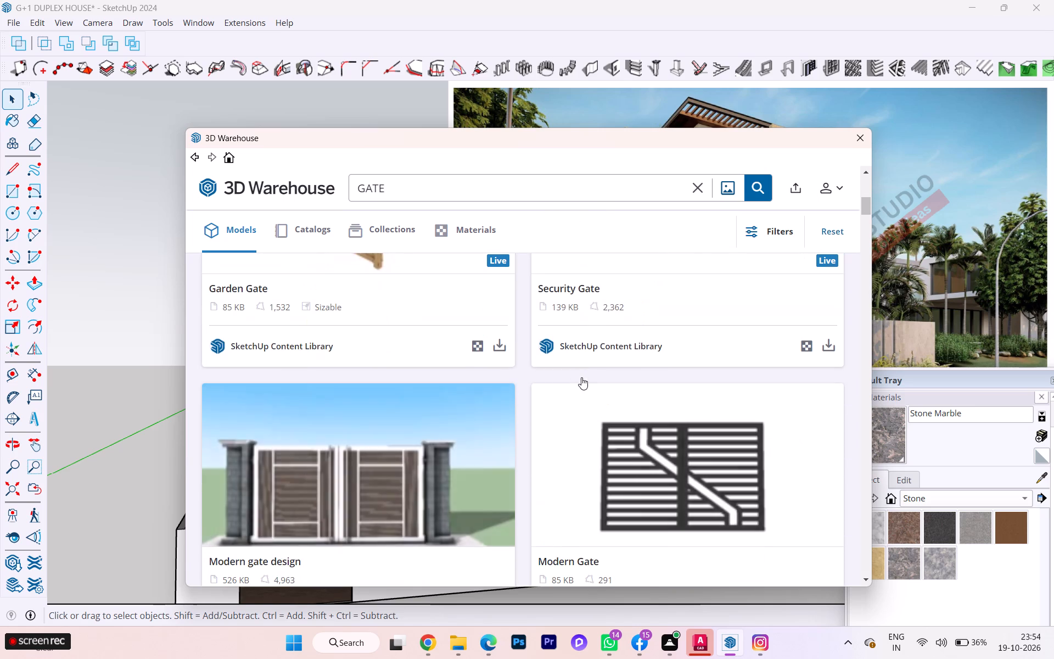
scroll(563, 381, "down", 6)
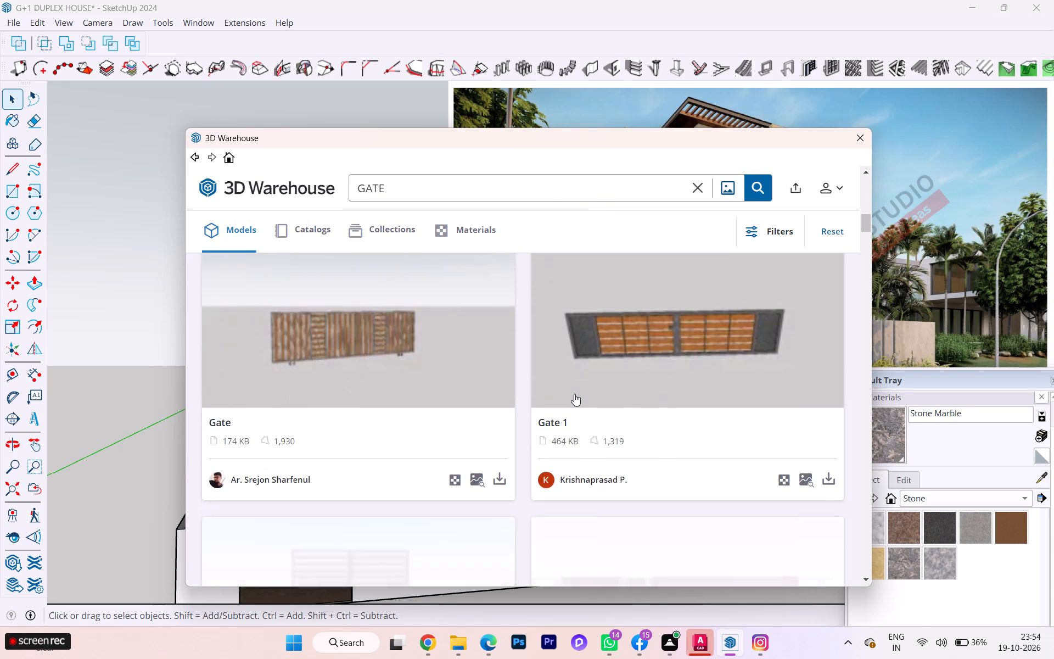
scroll(575, 396, "down", 6)
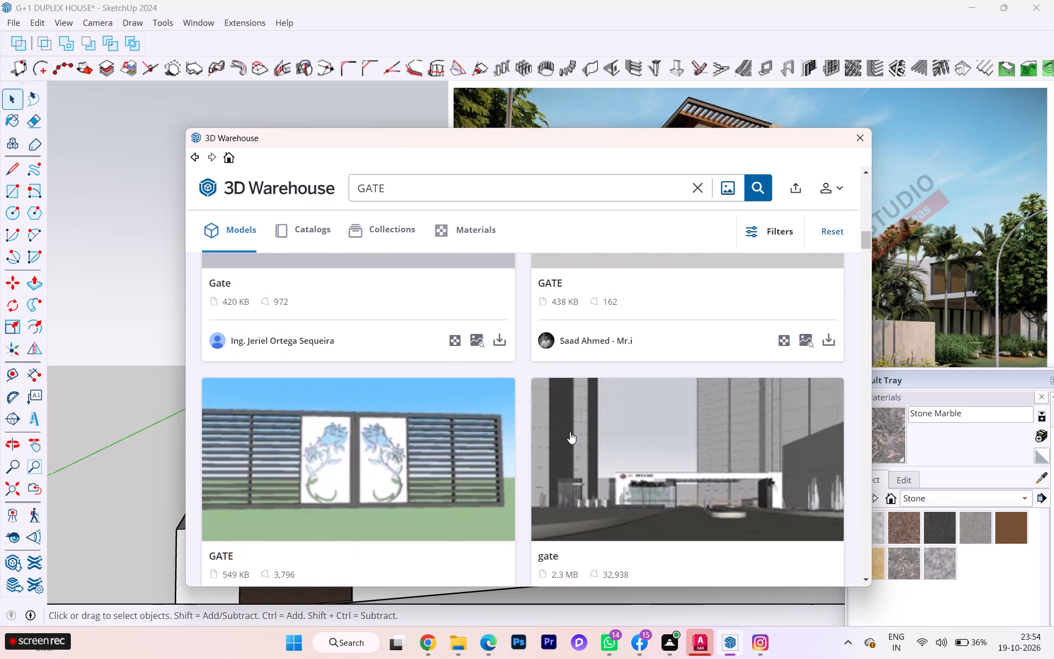
left_click(395, 476)
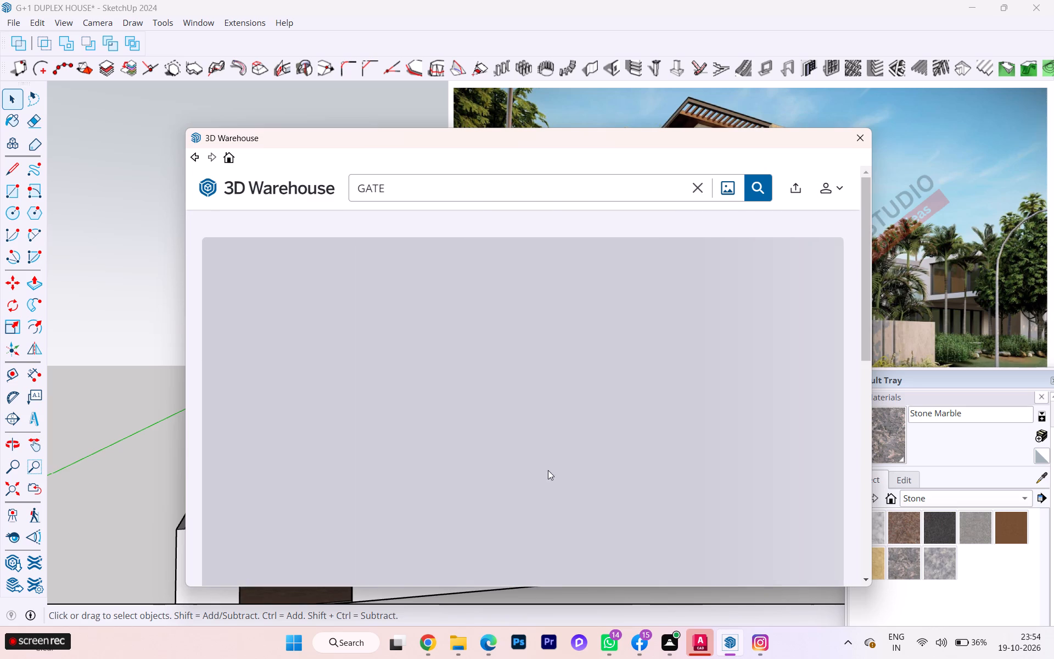
scroll(507, 434, "down", 2)
scroll(625, 481, "down", 3)
scroll(584, 498, "down", 3)
scroll(584, 498, "up", 1)
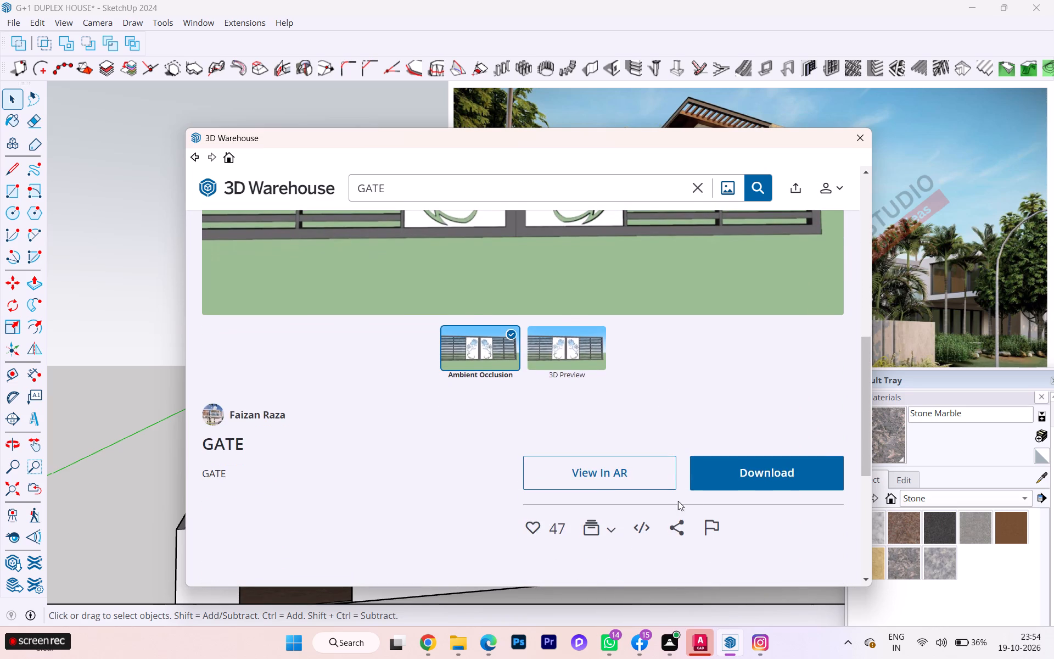
left_click(756, 465)
left_click(471, 374)
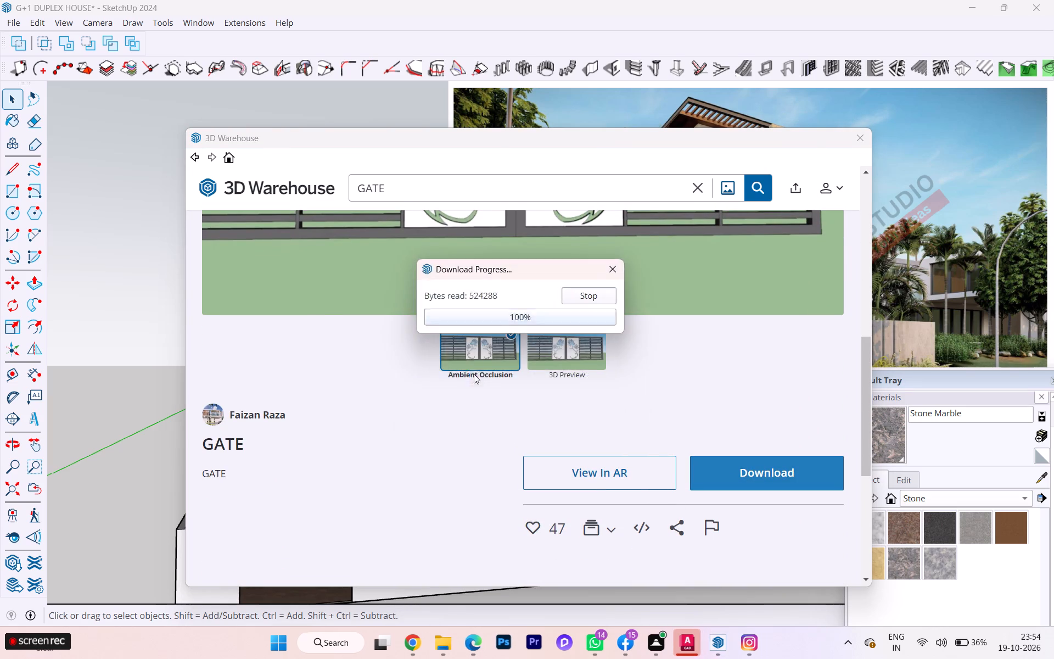
Place the downloaded gate and move its bottom corner to the edge of the compound-wall gate opening.
scroll(403, 450, "down", 8)
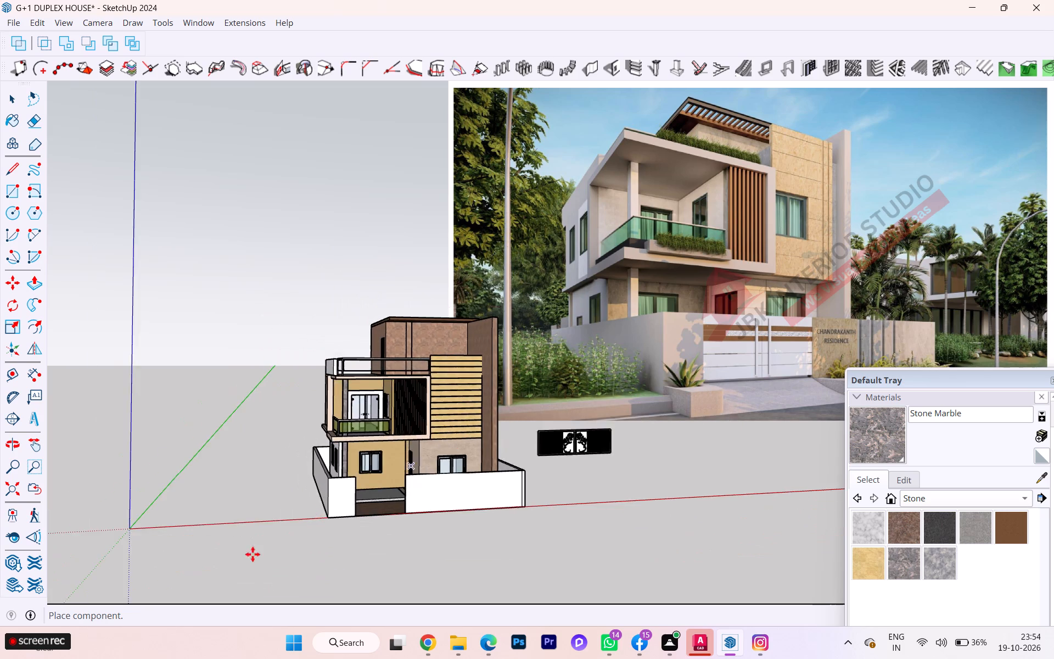
scroll(238, 565, "up", 2)
scroll(324, 532, "up", 3)
scroll(383, 507, "up", 3)
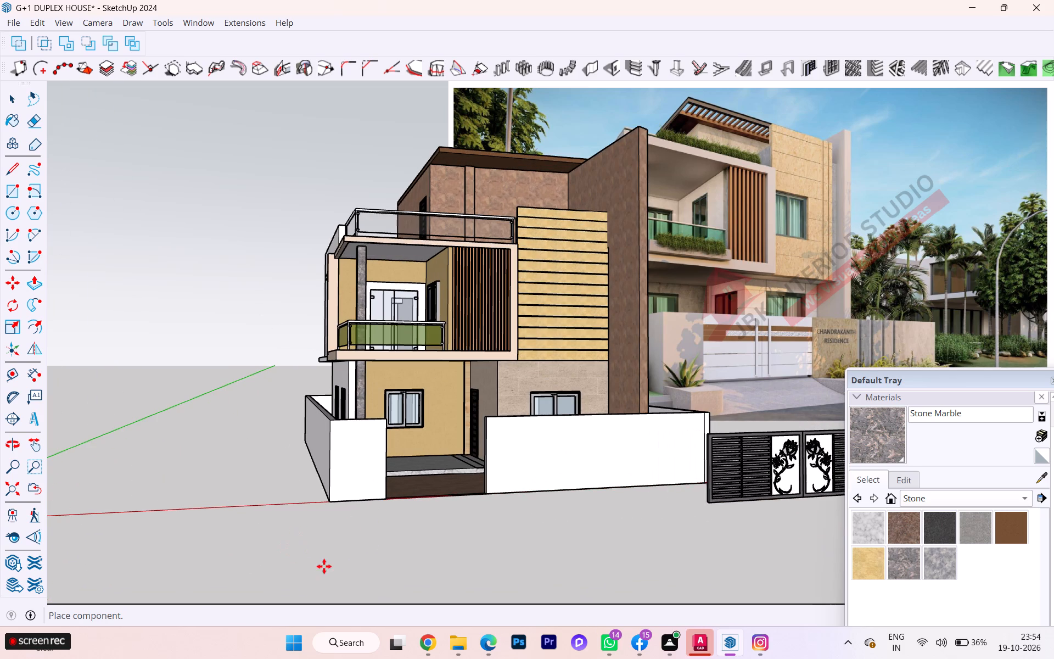
left_click(319, 568)
left_click(711, 507)
scroll(407, 487, "up", 4)
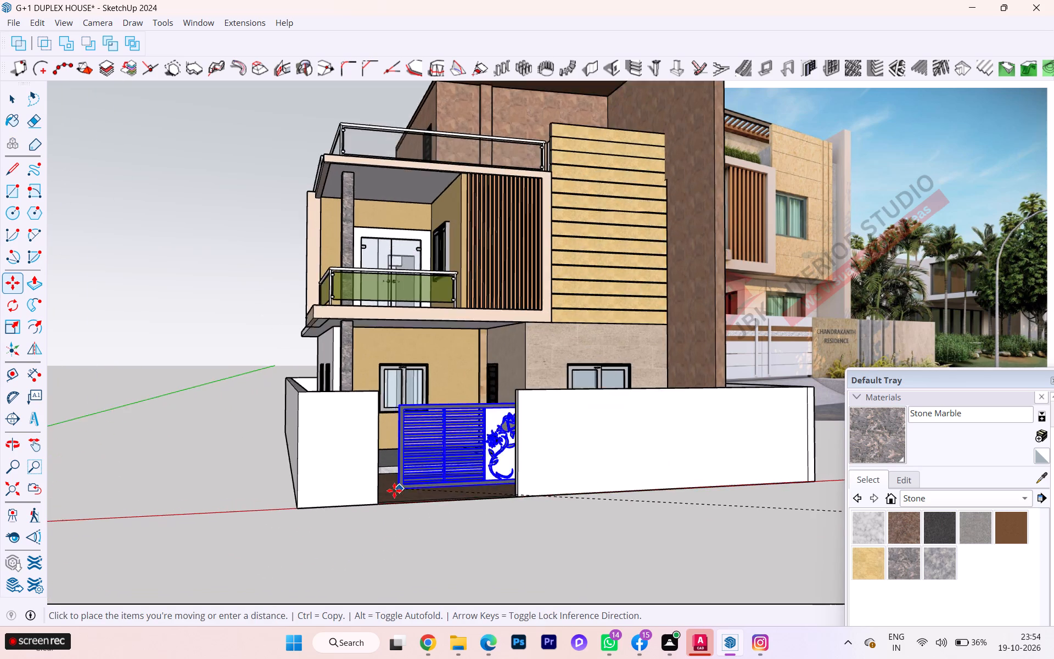
scroll(394, 490, "up", 8)
scroll(383, 511, "down", 3)
scroll(380, 513, "up", 2)
scroll(373, 515, "down", 1)
scroll(372, 515, "up", 1)
left_click(363, 516)
Scale the gate's width so both leaves fit exactly within the compound-wall opening.
scroll(333, 473, "down", 1)
scroll(334, 473, "up", 1)
scroll(335, 473, "down", 2)
middle_click_drag(514, 470, 265, 491)
key("s")
scroll(606, 479, "up", 3)
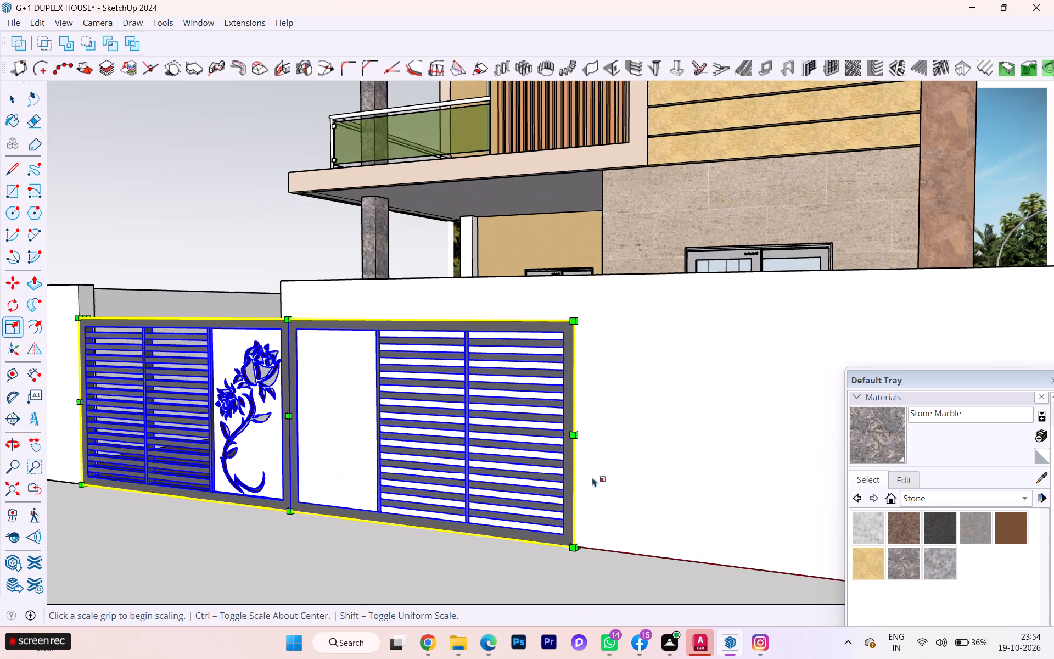
left_click(577, 434)
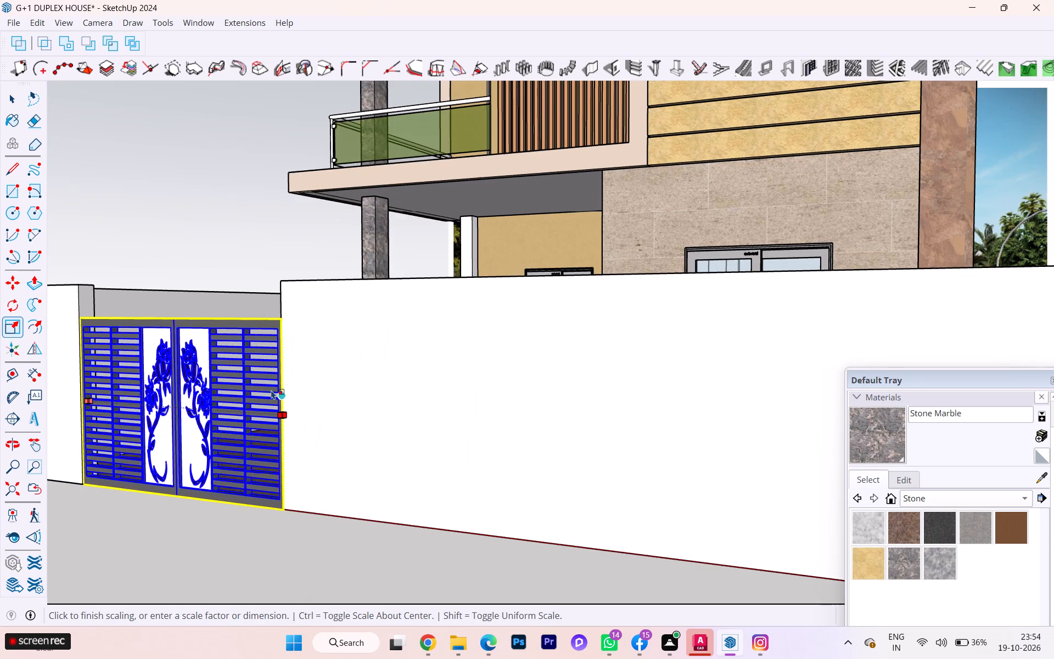
left_click(283, 394)
scroll(317, 445, "down", 3)
key("space")
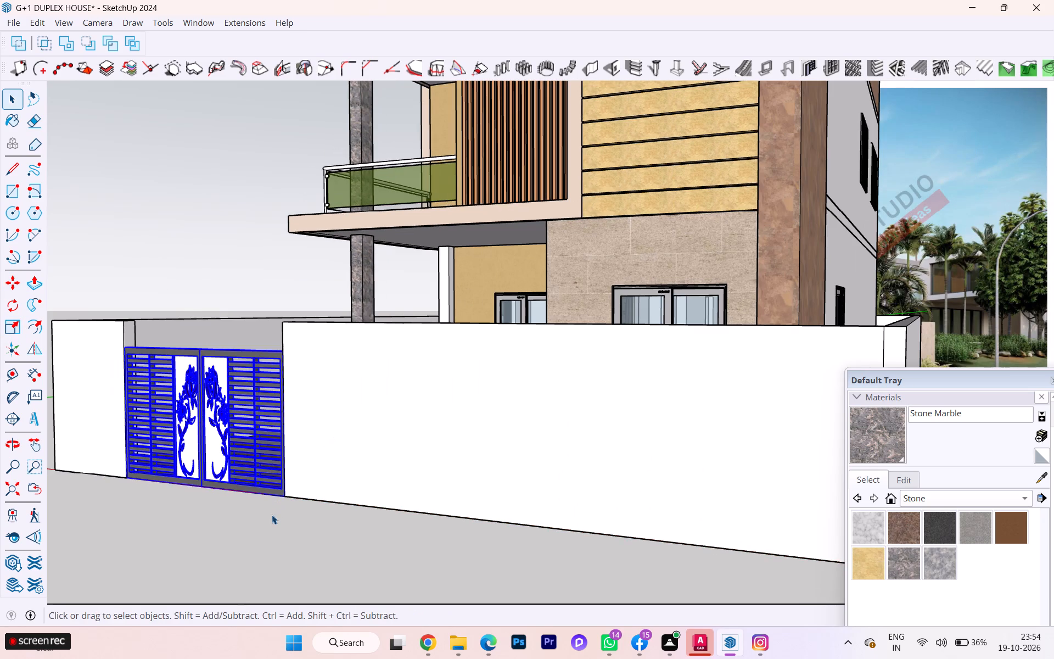
left_click(272, 515)
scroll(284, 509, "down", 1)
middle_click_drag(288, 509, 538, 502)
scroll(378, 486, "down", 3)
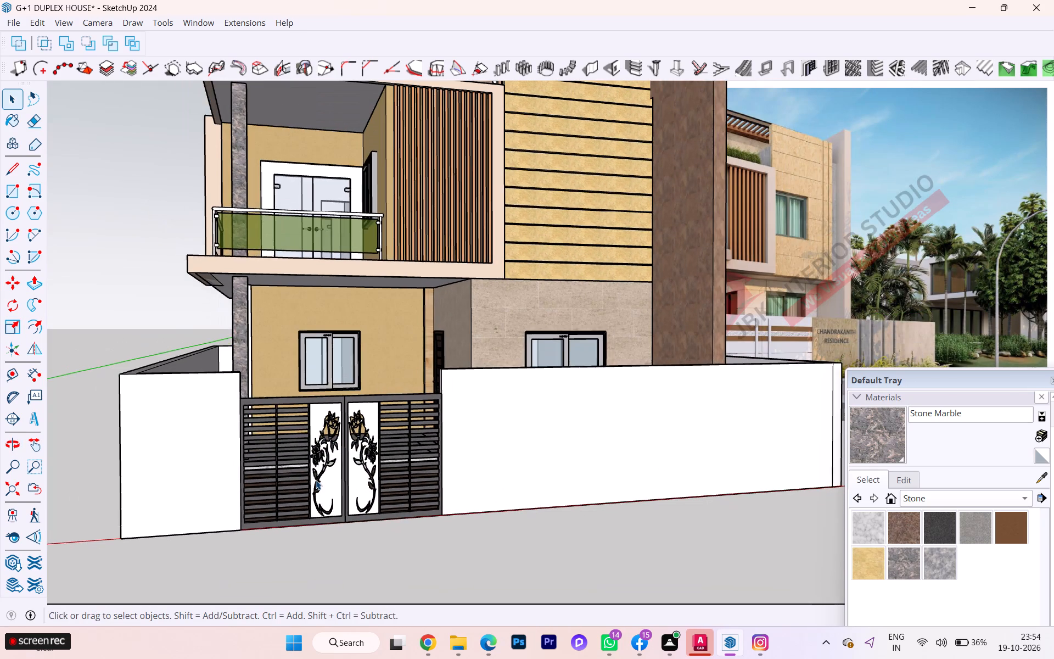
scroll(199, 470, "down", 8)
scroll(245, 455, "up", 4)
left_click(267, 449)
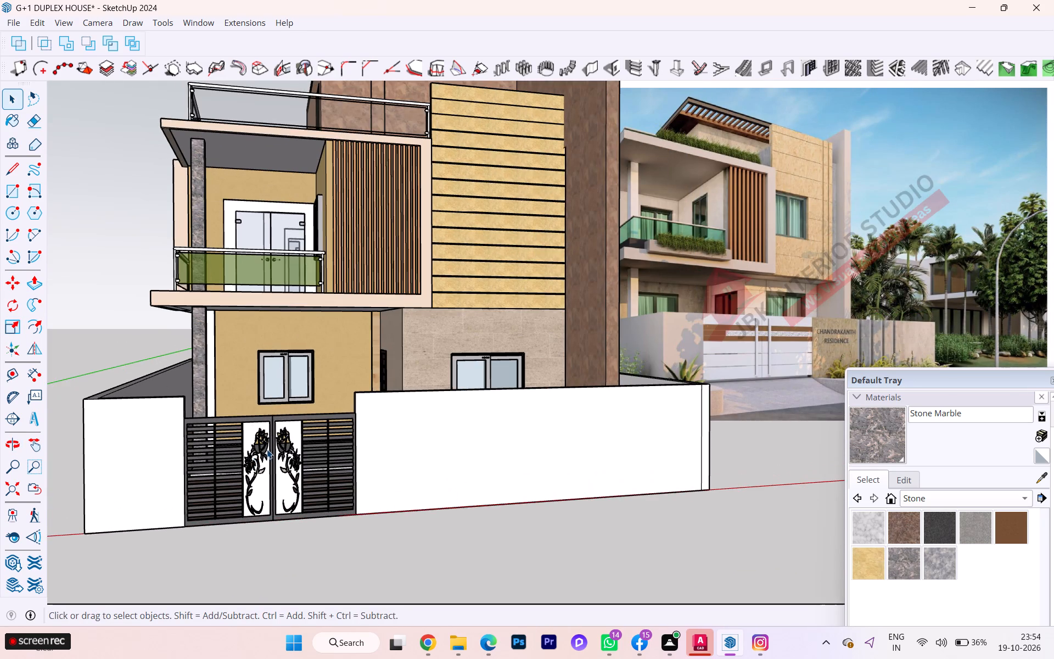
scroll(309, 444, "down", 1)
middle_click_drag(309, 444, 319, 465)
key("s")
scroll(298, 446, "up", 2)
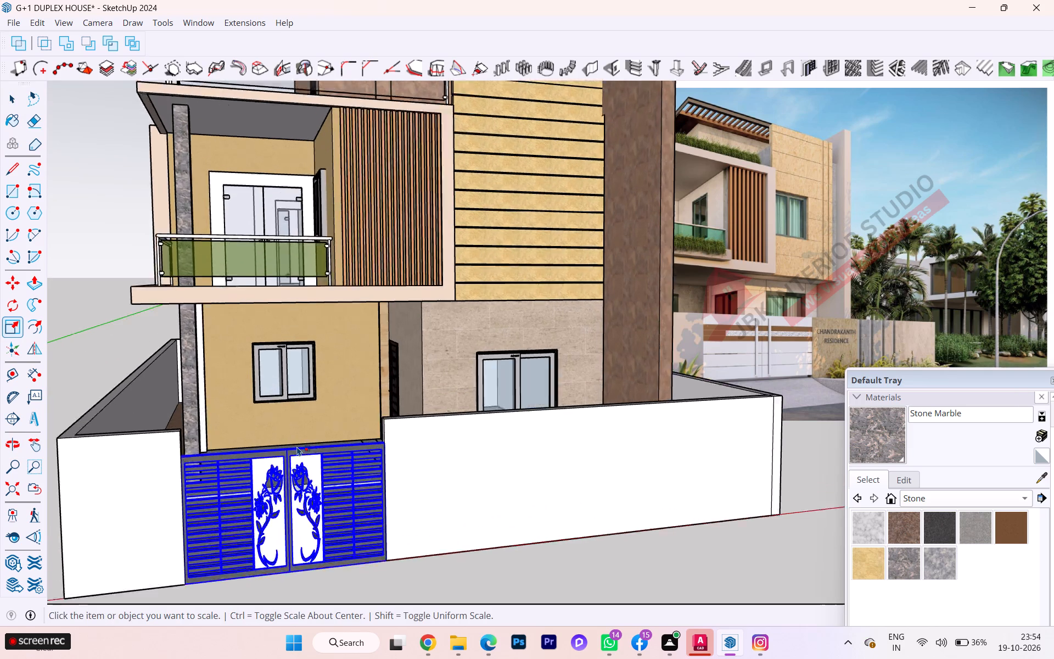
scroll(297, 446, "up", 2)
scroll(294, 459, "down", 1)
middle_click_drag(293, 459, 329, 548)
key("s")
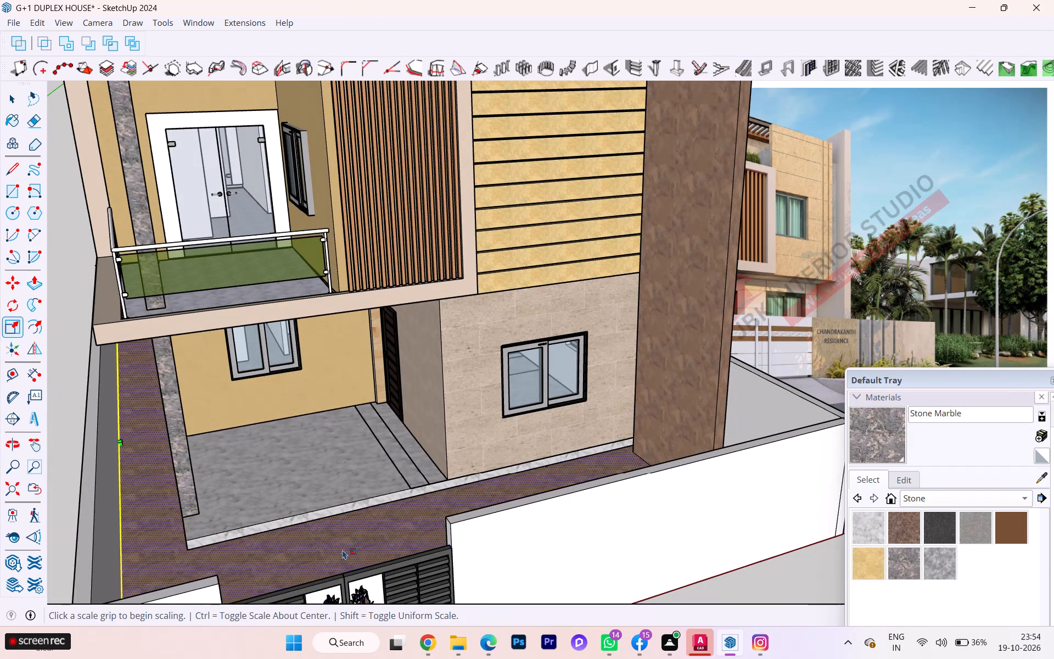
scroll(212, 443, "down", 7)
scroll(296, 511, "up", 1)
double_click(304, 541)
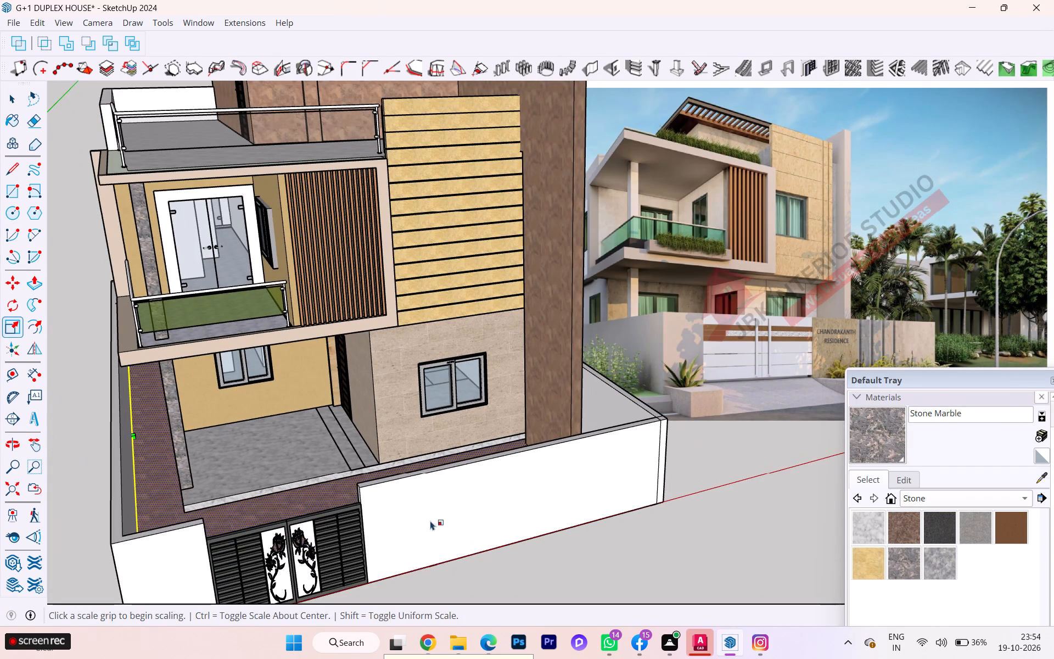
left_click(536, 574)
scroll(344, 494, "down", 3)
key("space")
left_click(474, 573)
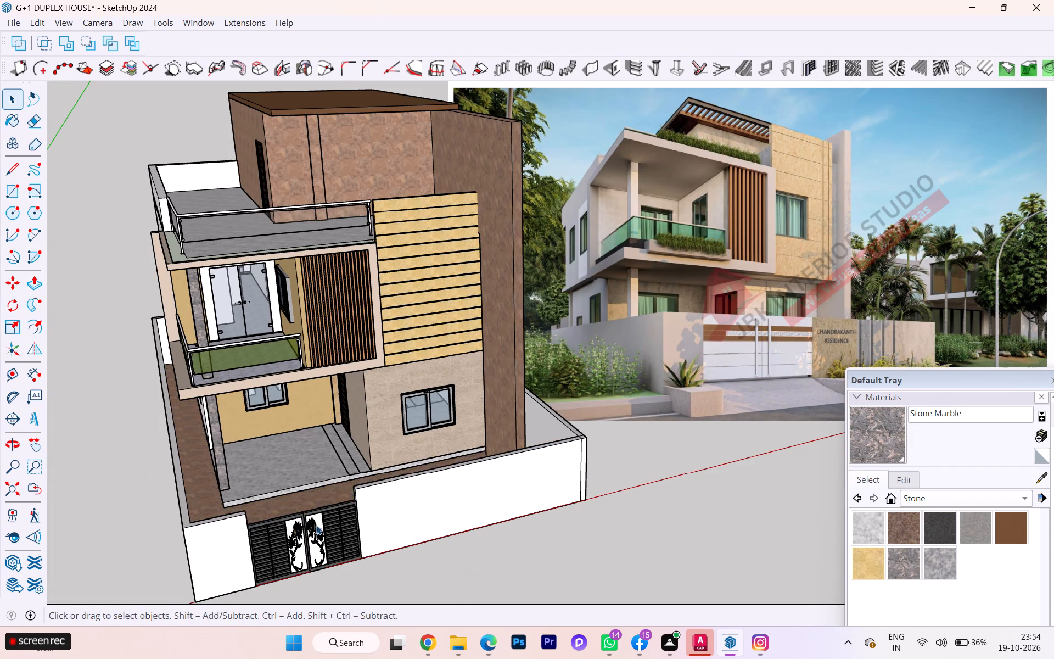
Scale the gate's height so its top aligns with the top of the compound wall.
left_click(306, 523)
key("s")
scroll(309, 520, "down", 1)
scroll(309, 520, "up", 4)
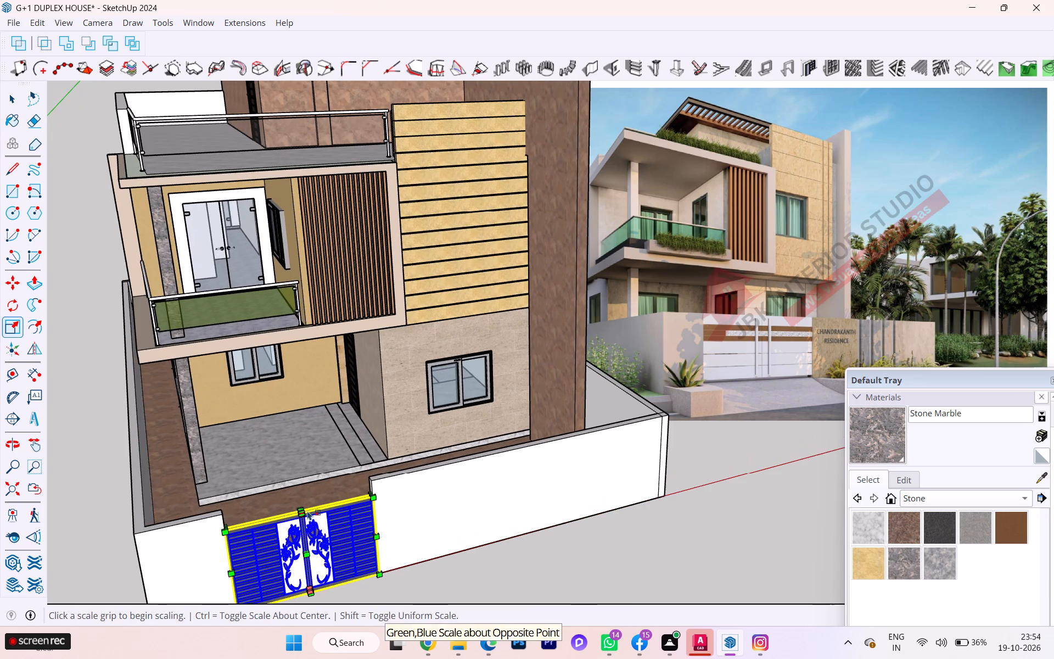
left_click(298, 507)
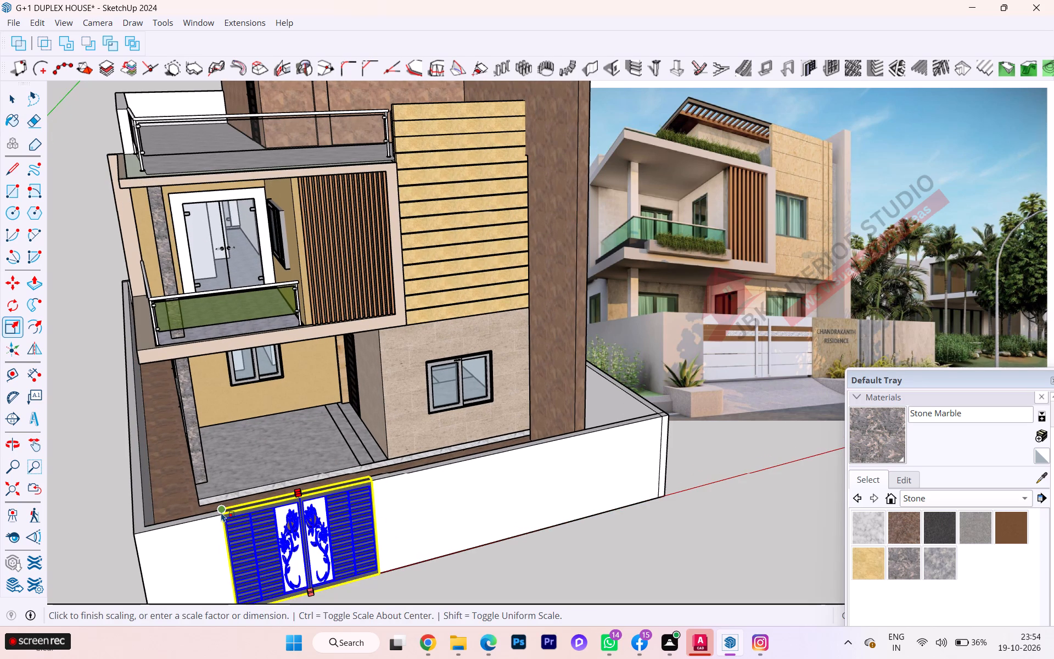
left_click(221, 512)
key("space")
left_click(475, 564)
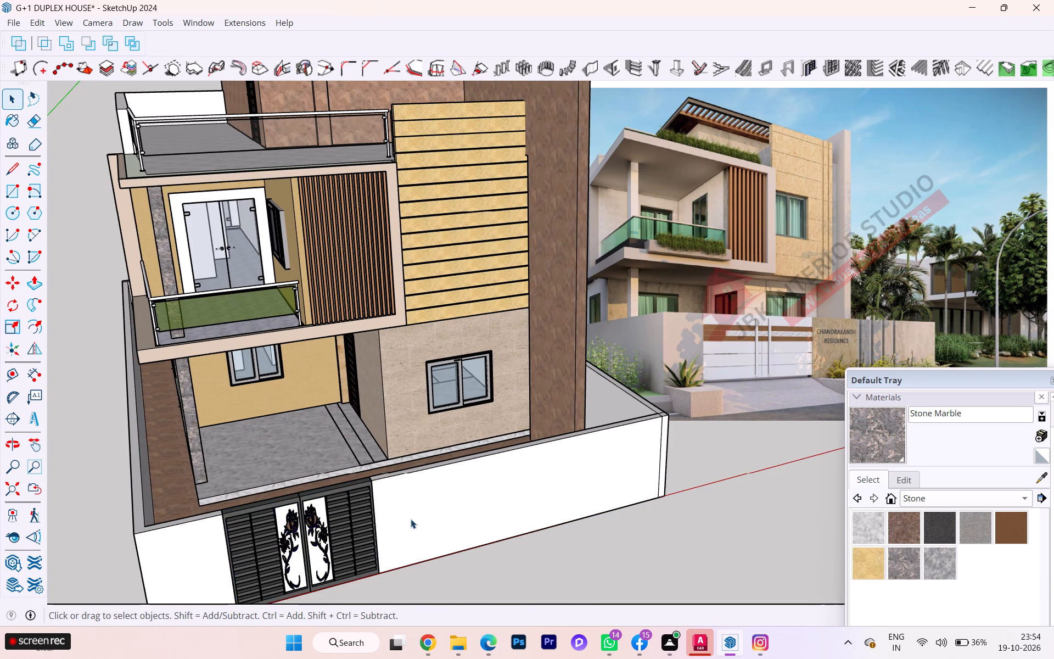
Paint the front compound wall on both sides of the gate and the balcony-side wall's outer face with Granite Light Gray.
scroll(416, 519, "down", 1)
middle_click_drag(422, 519, 298, 405)
scroll(314, 437, "down", 2)
scroll(315, 437, "up", 1)
middle_click_drag(321, 443, 324, 452)
scroll(324, 453, "down", 1)
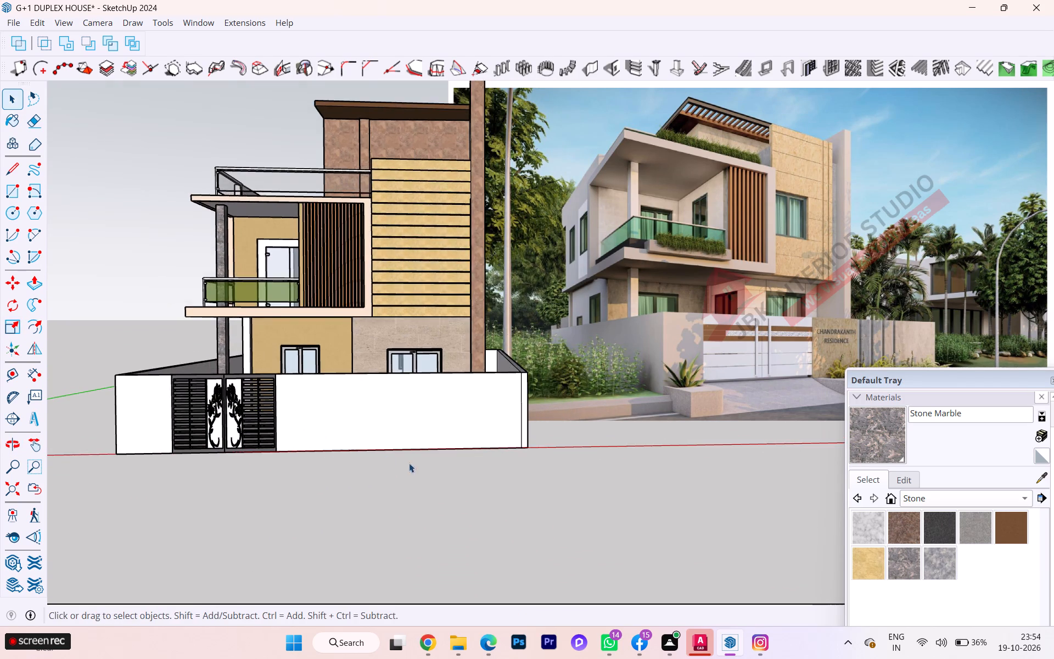
scroll(409, 463, "down", 3)
triple_click(438, 421)
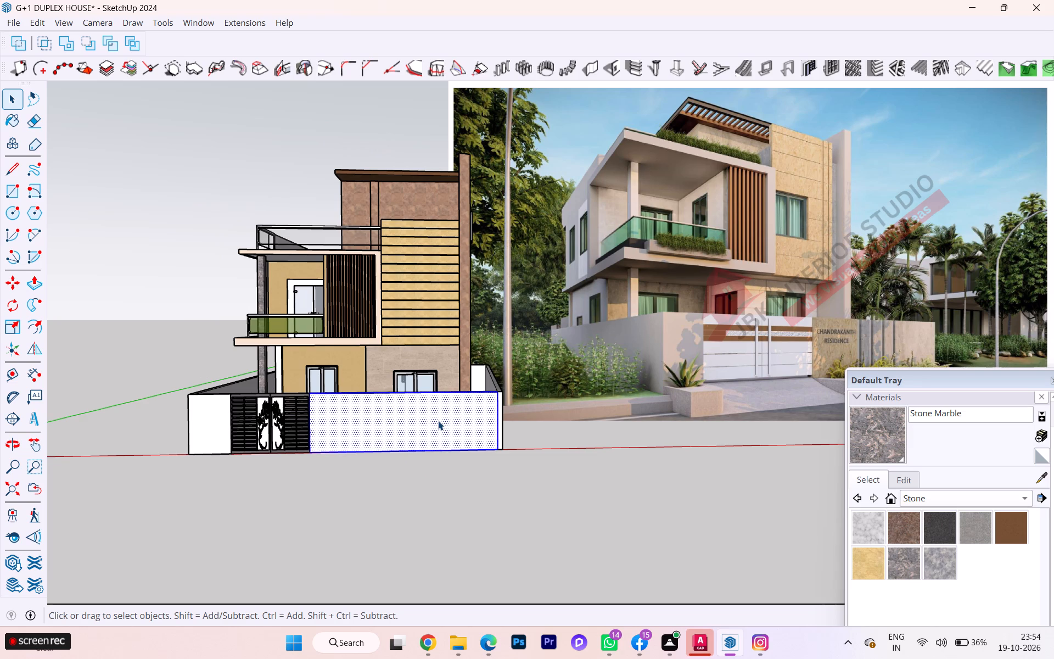
double_click(438, 421)
left_click(438, 421)
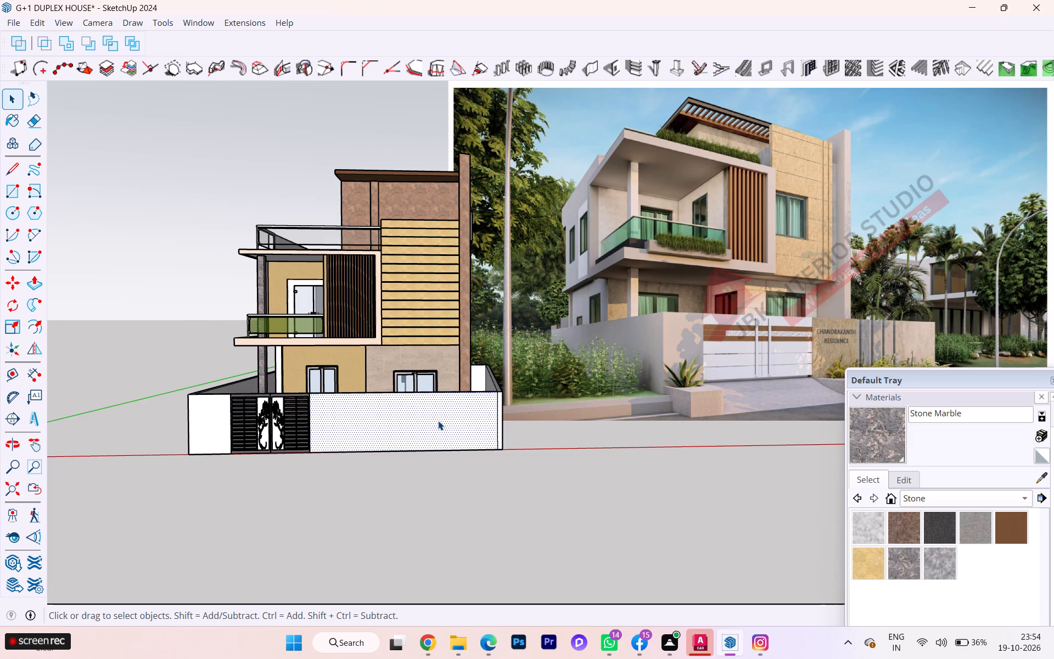
double_click(438, 421)
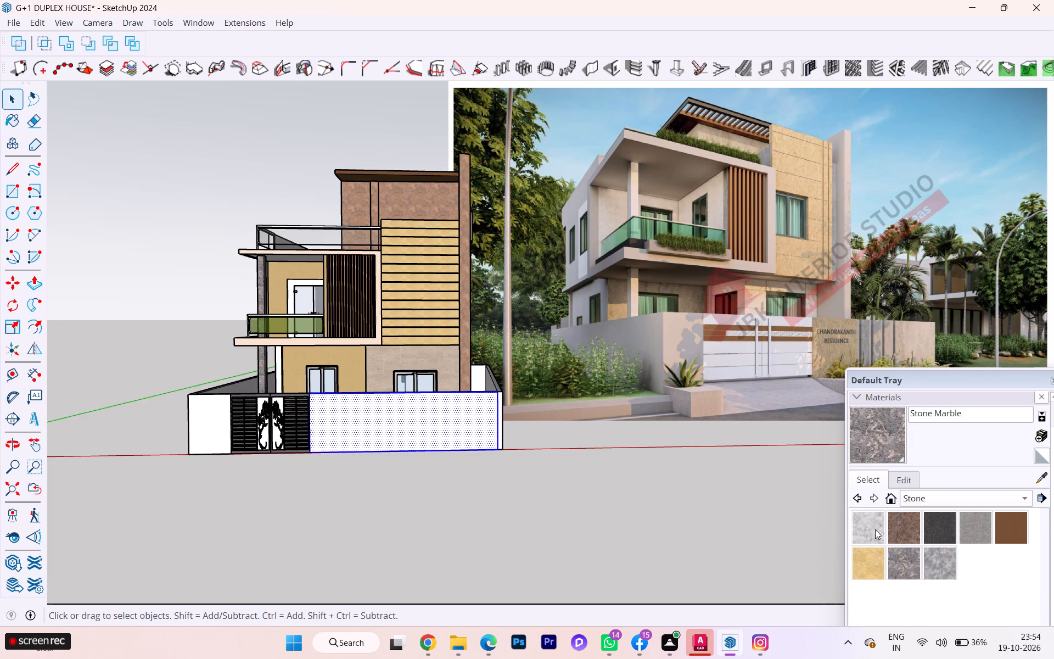
left_click(968, 530)
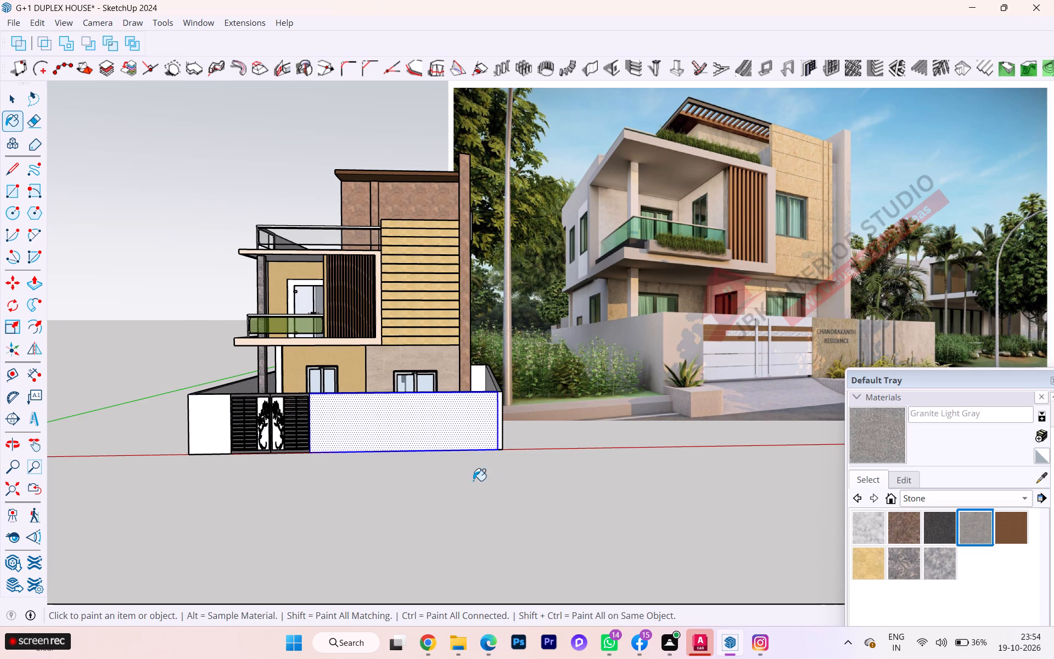
left_click(427, 428)
middle_click_drag(306, 440, 567, 459)
left_click(436, 465)
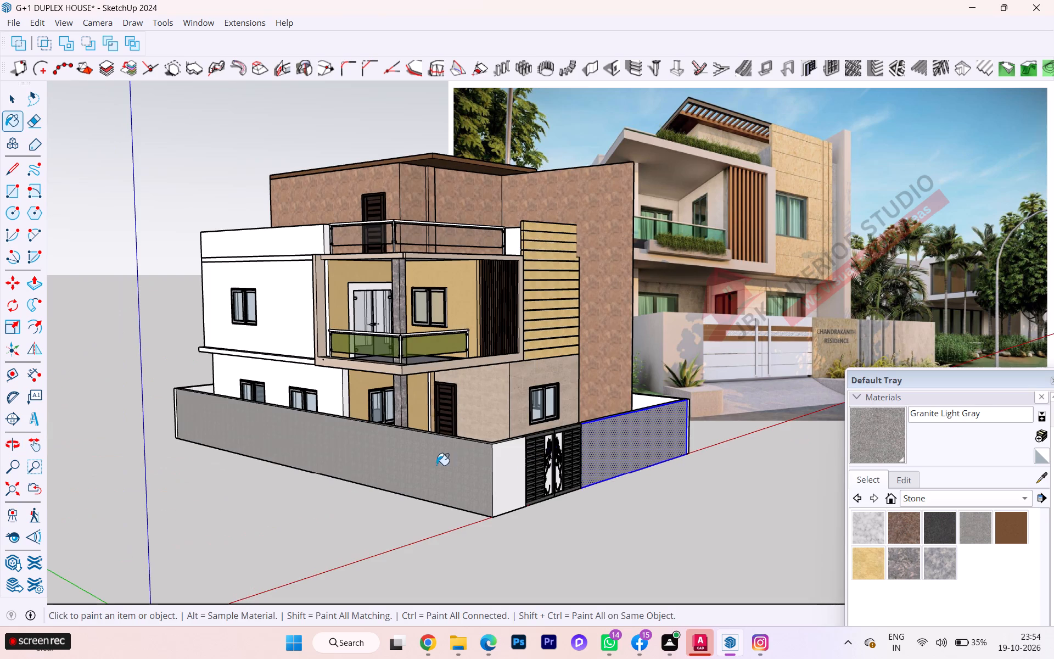
left_click(513, 470)
Paint the front wall's end strip and far side, the rear wall's inner and outer faces, and the rear corner strip with Granite Light Gray.
middle_click_drag(516, 473, 192, 495)
scroll(473, 450, "up", 2)
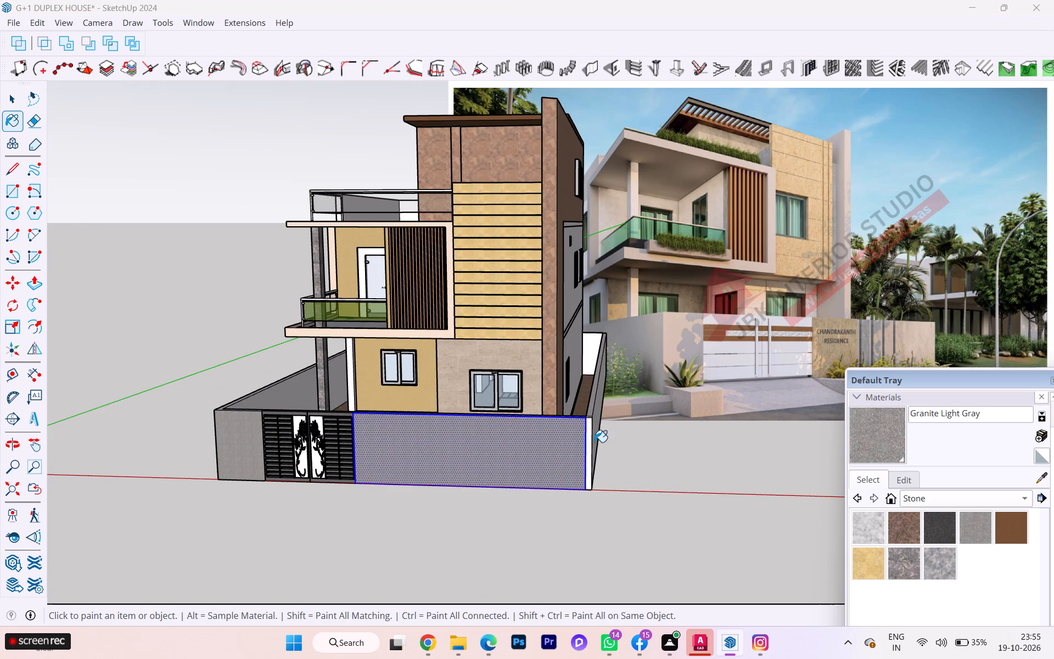
left_click(590, 442)
left_click(598, 440)
scroll(607, 366, "up", 1)
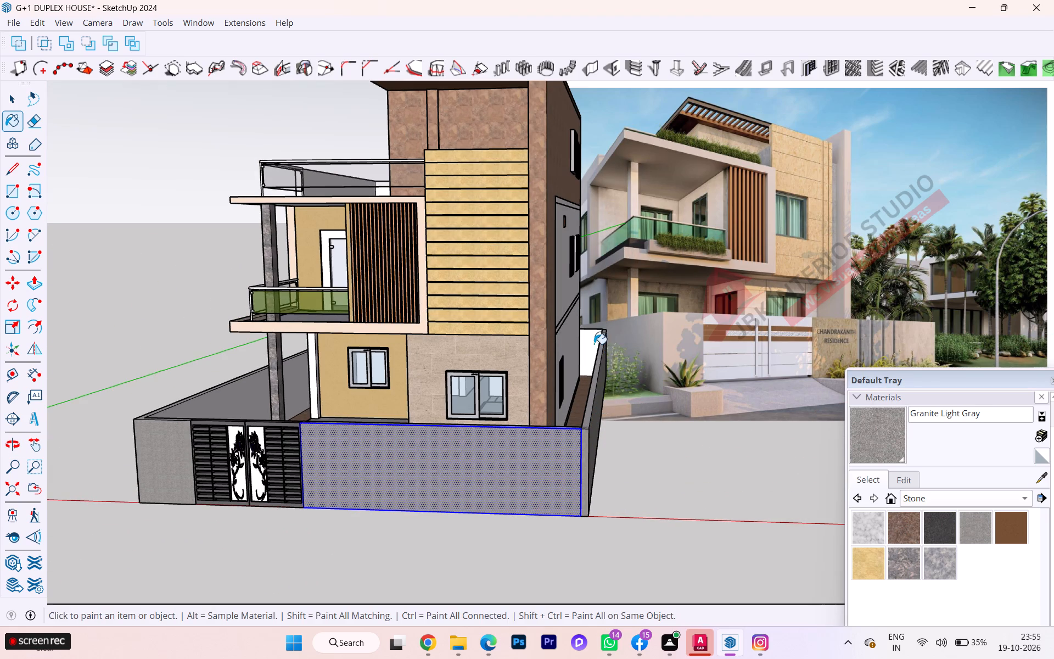
left_click(591, 338)
scroll(419, 426, "down", 1)
middle_click_drag(418, 428, 945, 412)
middle_click_drag(349, 433, 639, 417)
left_click(385, 453)
left_click(463, 443)
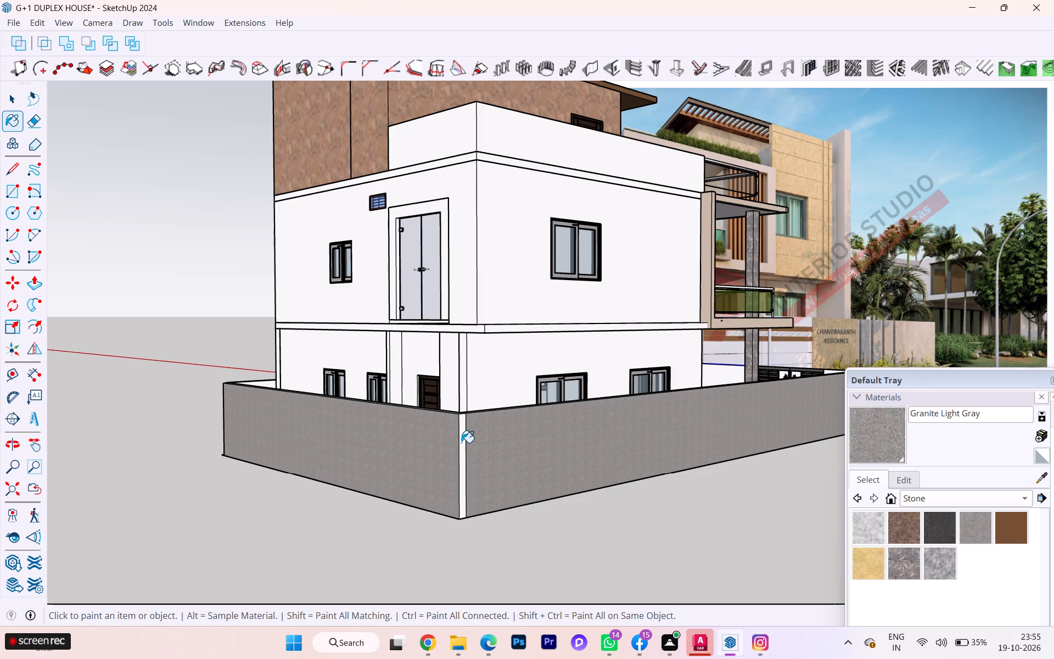
key("space")
left_click(670, 507)
Examine the house, gate and painted compound wall from the front and side against the reference render.
scroll(711, 481, "down", 1)
middle_click_drag(711, 481, 96, 516)
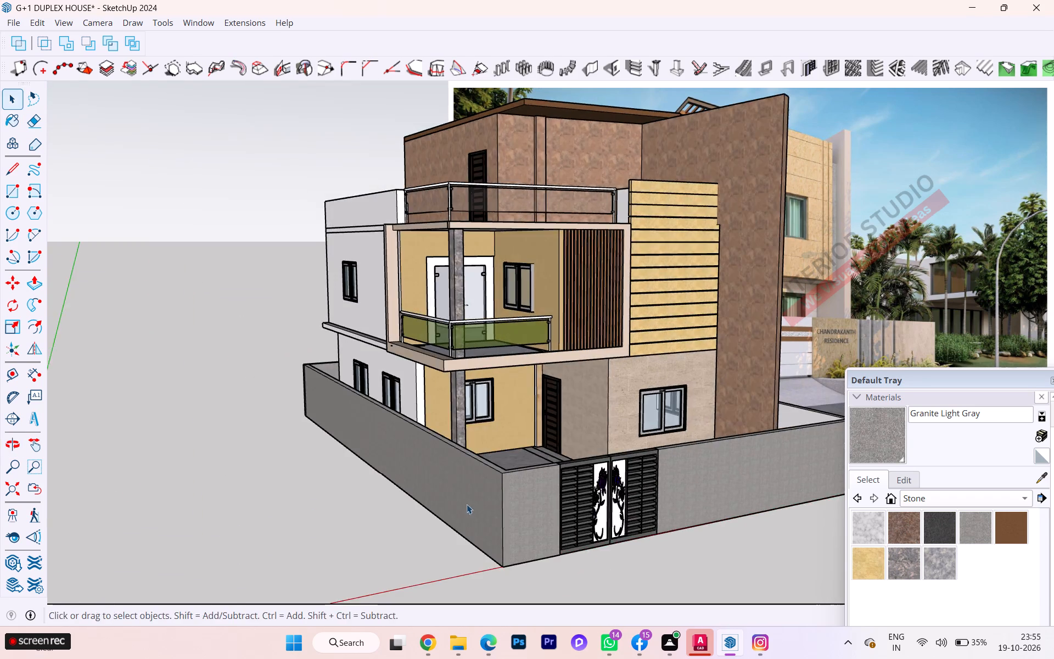
scroll(467, 504, "down", 1)
middle_click_drag(460, 504, 334, 501)
key("space")
left_click(284, 503)
scroll(326, 486, "down", 2)
scroll(328, 485, "up", 2)
scroll(329, 485, "down", 3)
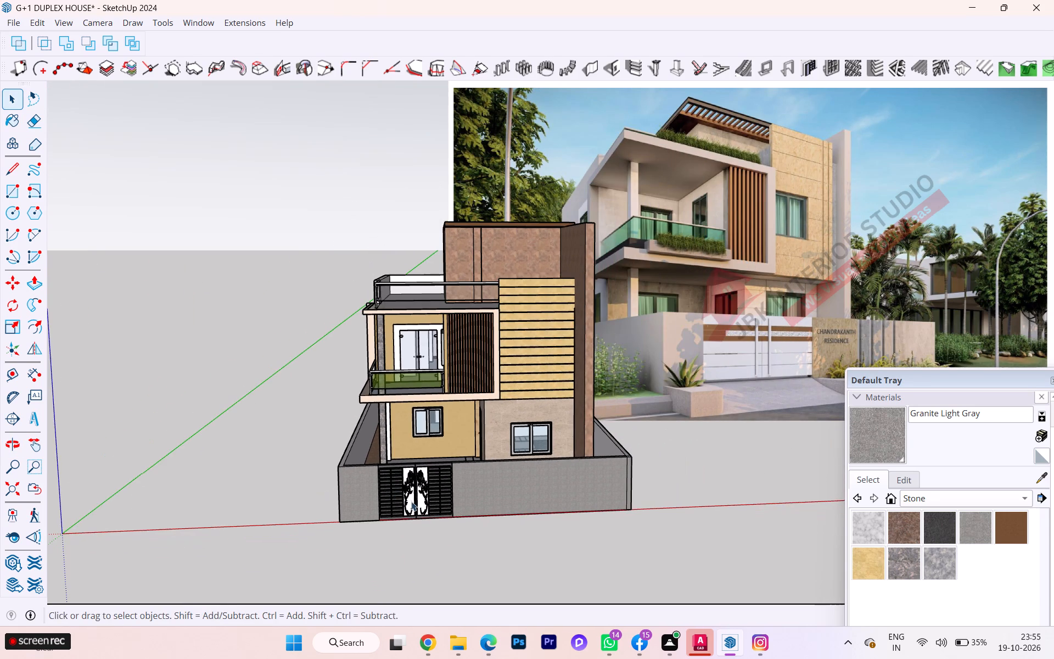
scroll(242, 520, "down", 4)
scroll(467, 387, "up", 2)
scroll(402, 399, "up", 2)
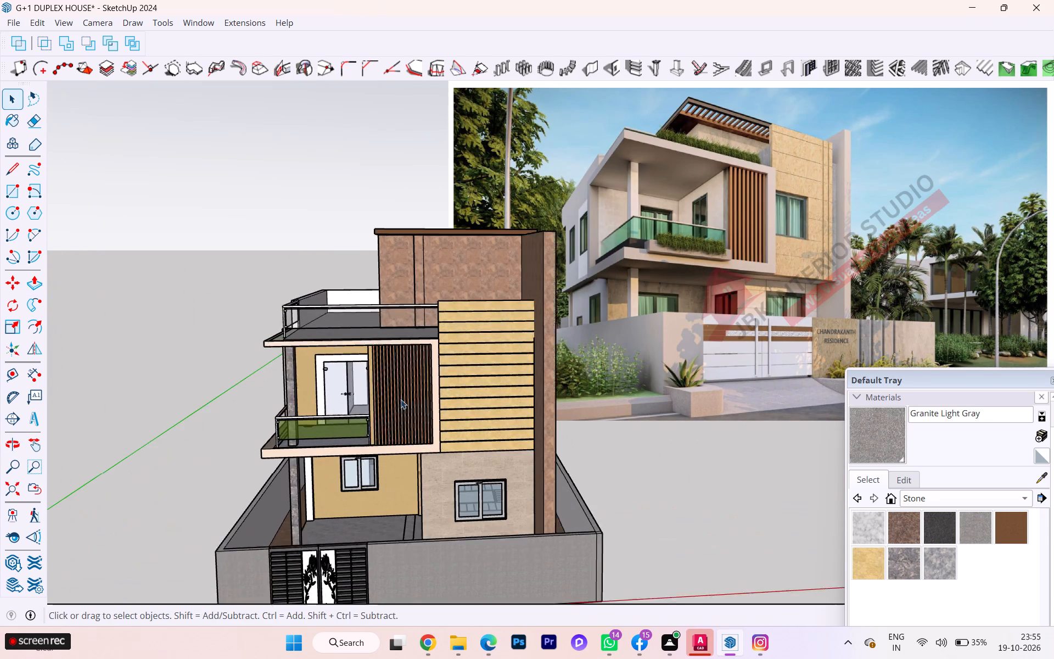
scroll(401, 399, "up", 2)
scroll(757, 395, "down", 1)
scroll(584, 445, "down", 1)
middle_click_drag(570, 446, 645, 445)
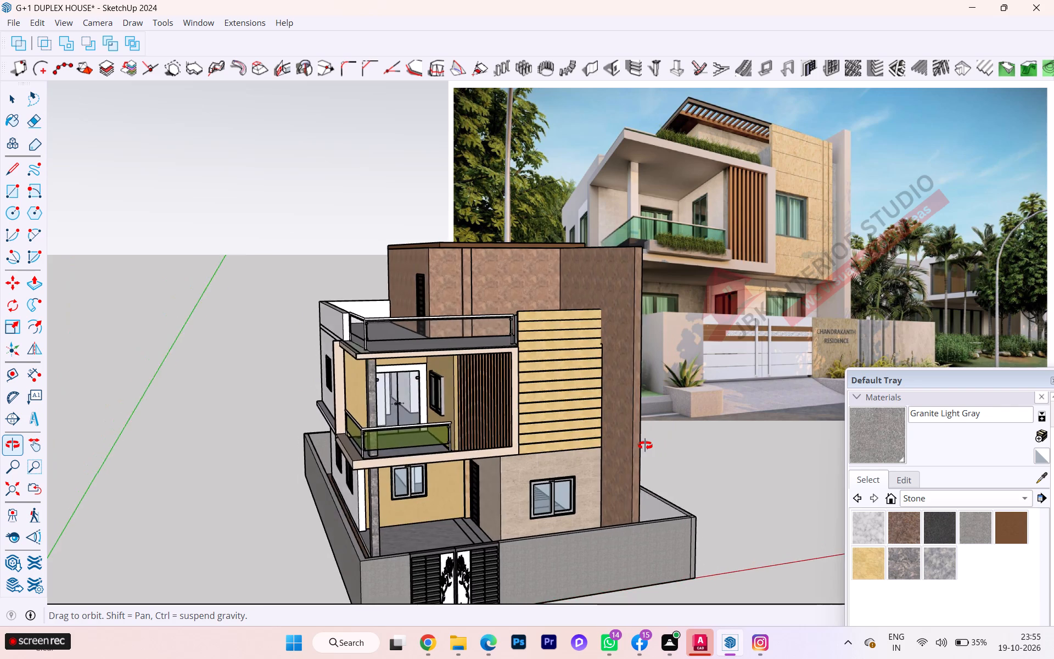
middle_click_drag(645, 445, 556, 445)
scroll(556, 445, "down", 1)
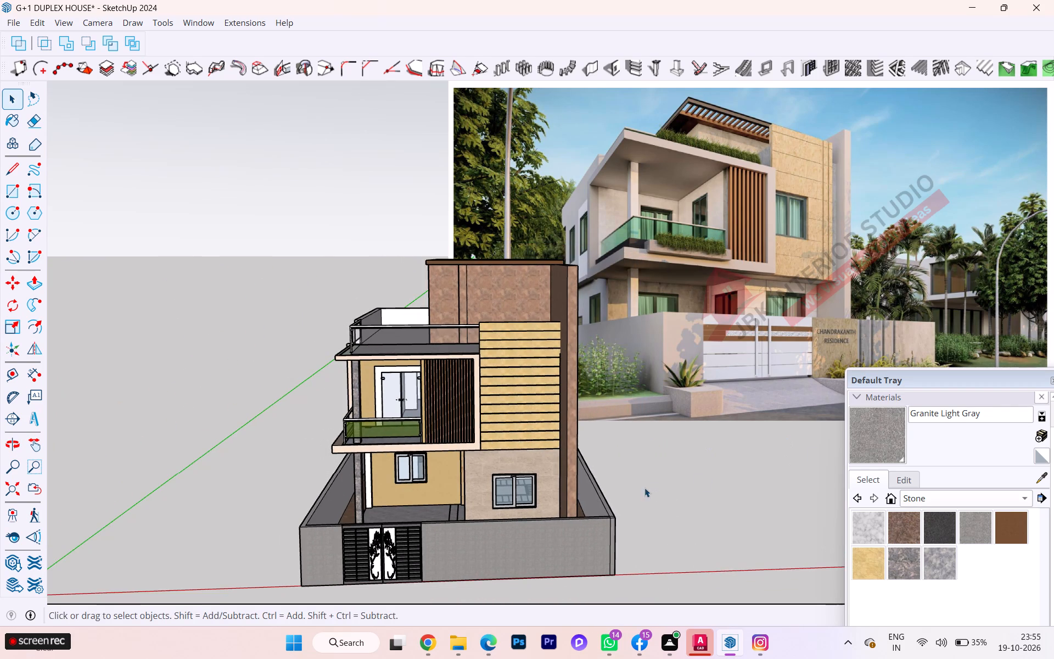
Delete the reference render watermark (Watermark1) from the model's Architectural Design Style.
scroll(643, 489, "up", 5)
scroll(599, 493, "down", 1)
scroll(599, 493, "up", 1)
middle_click_drag(548, 471, 603, 427)
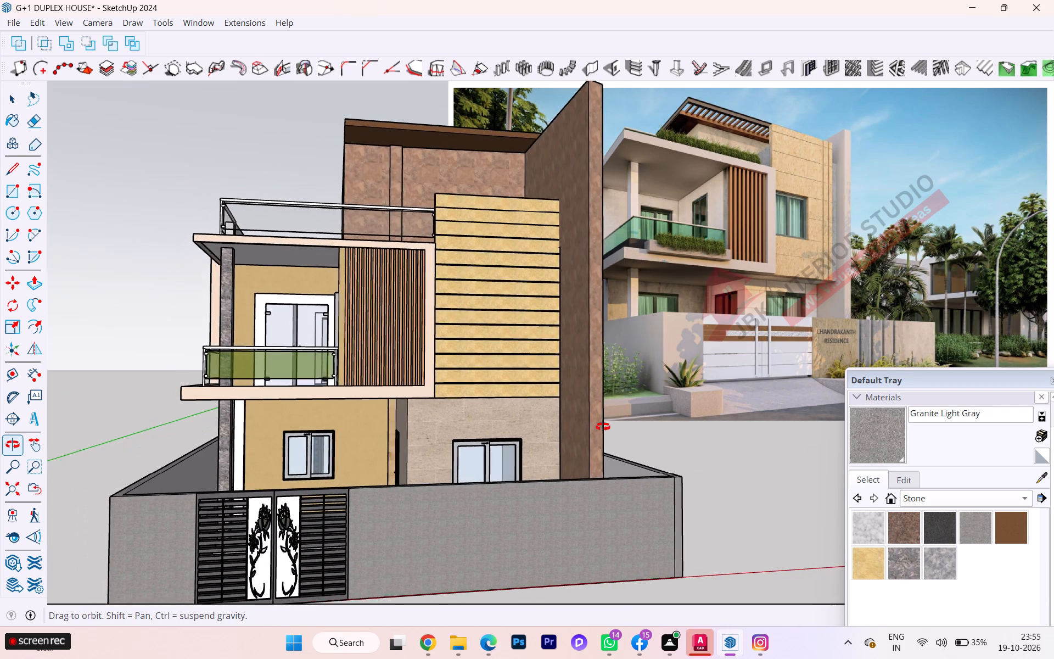
middle_click_drag(603, 427, 631, 420)
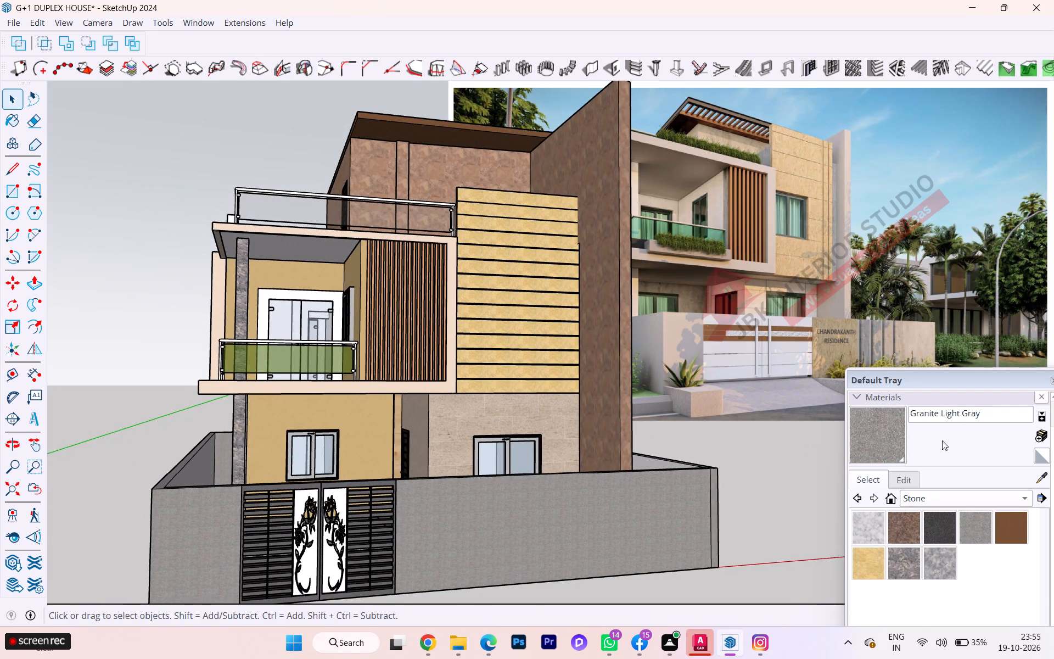
scroll(901, 389, "up", 1)
scroll(901, 389, "down", 1)
scroll(901, 389, "up", 2)
scroll(901, 389, "down", 1)
scroll(901, 389, "up", 1)
scroll(900, 392, "down", 1)
scroll(899, 404, "up", 9)
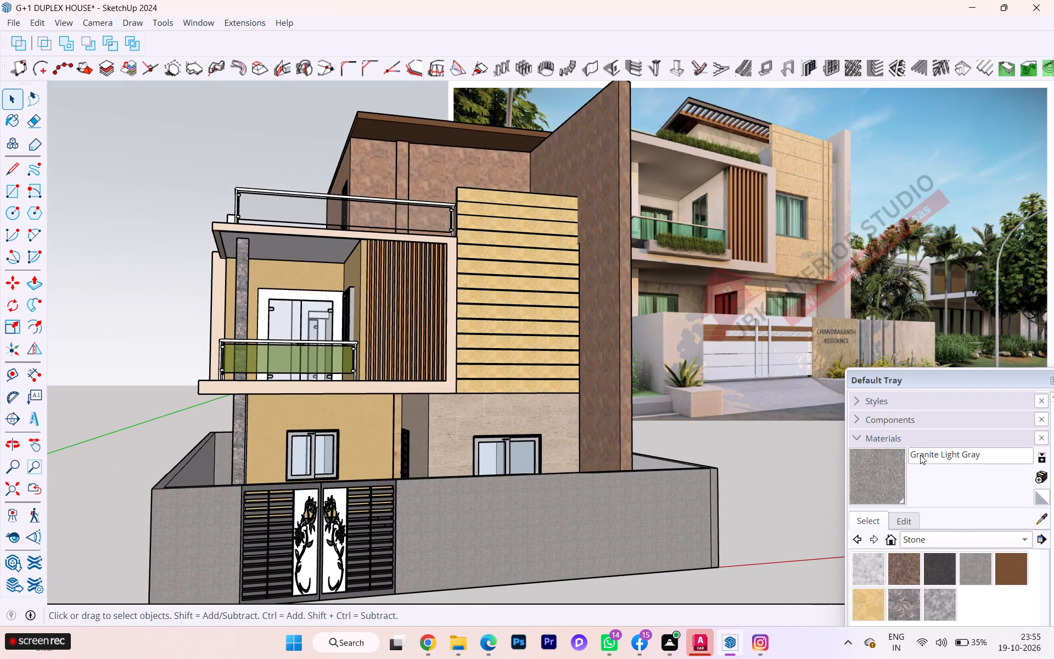
scroll(915, 447, "down", 2)
scroll(911, 443, "up", 3)
left_click(855, 400)
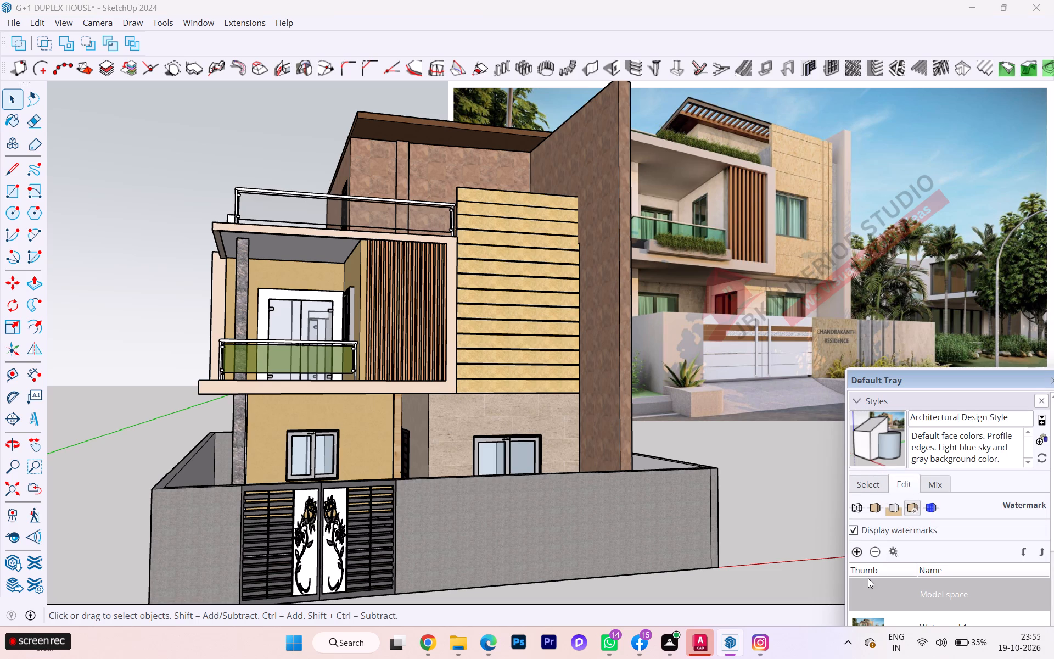
left_click(866, 621)
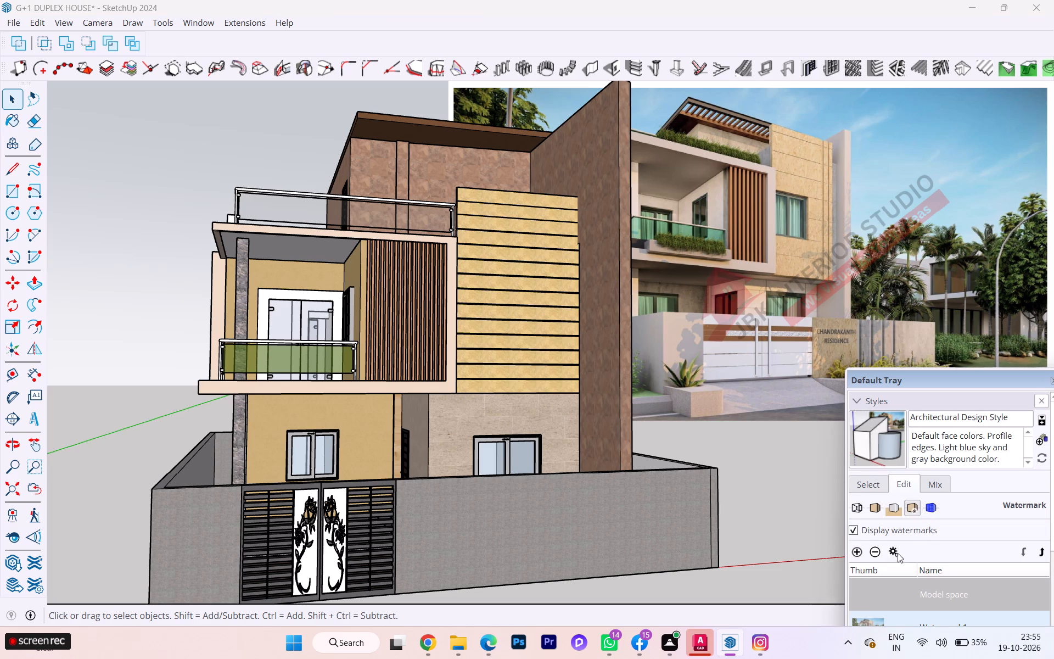
left_click(897, 552)
left_click(871, 545)
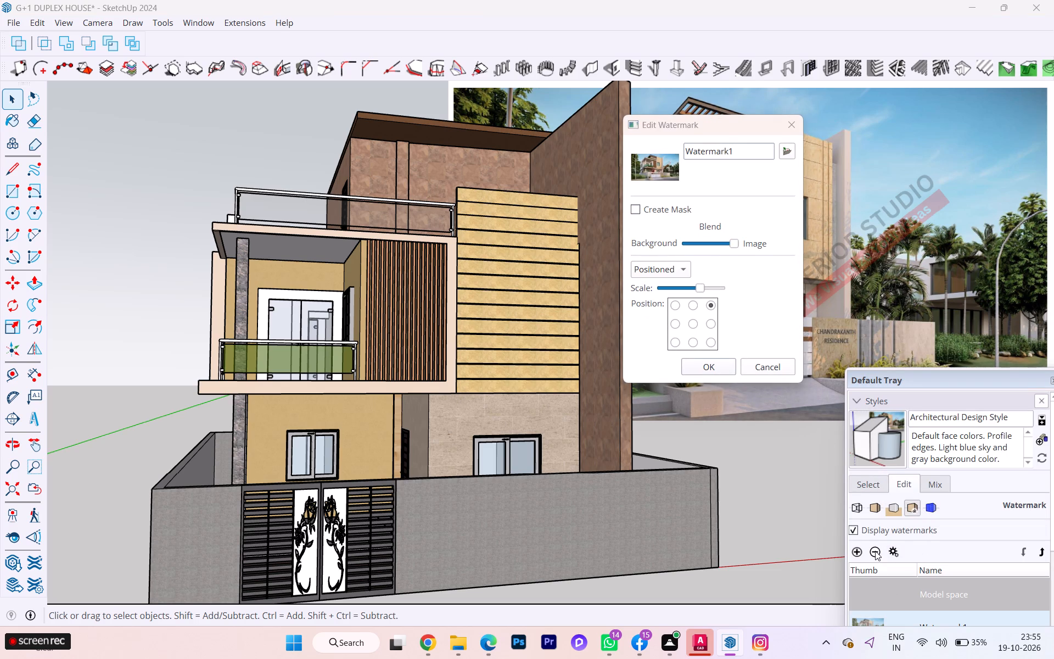
left_click(875, 551)
left_click(791, 126)
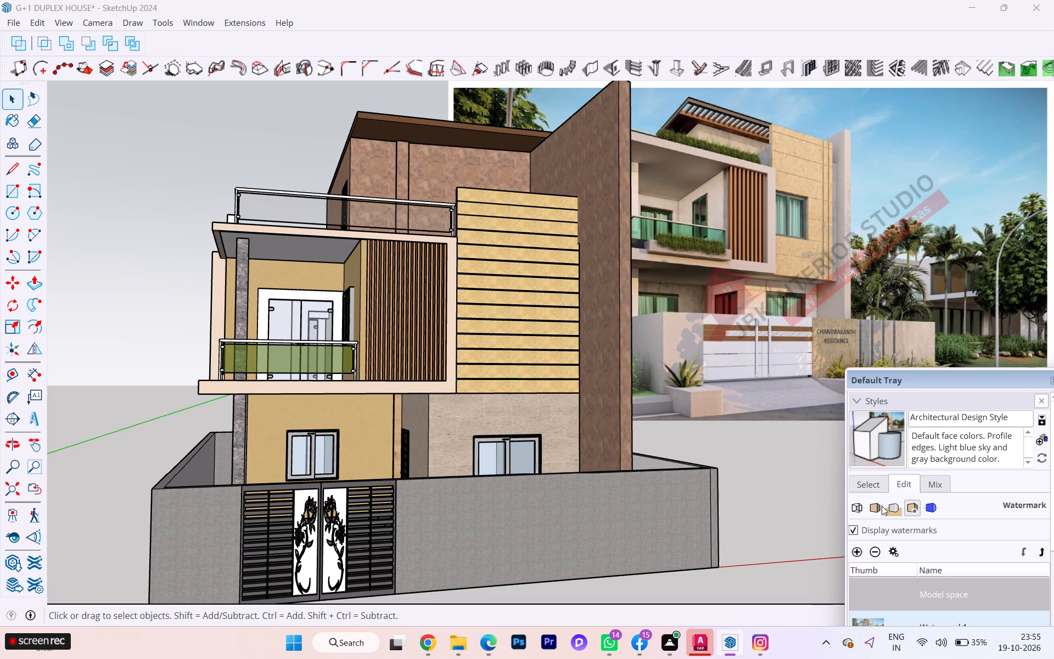
left_click(876, 551)
left_click(946, 583)
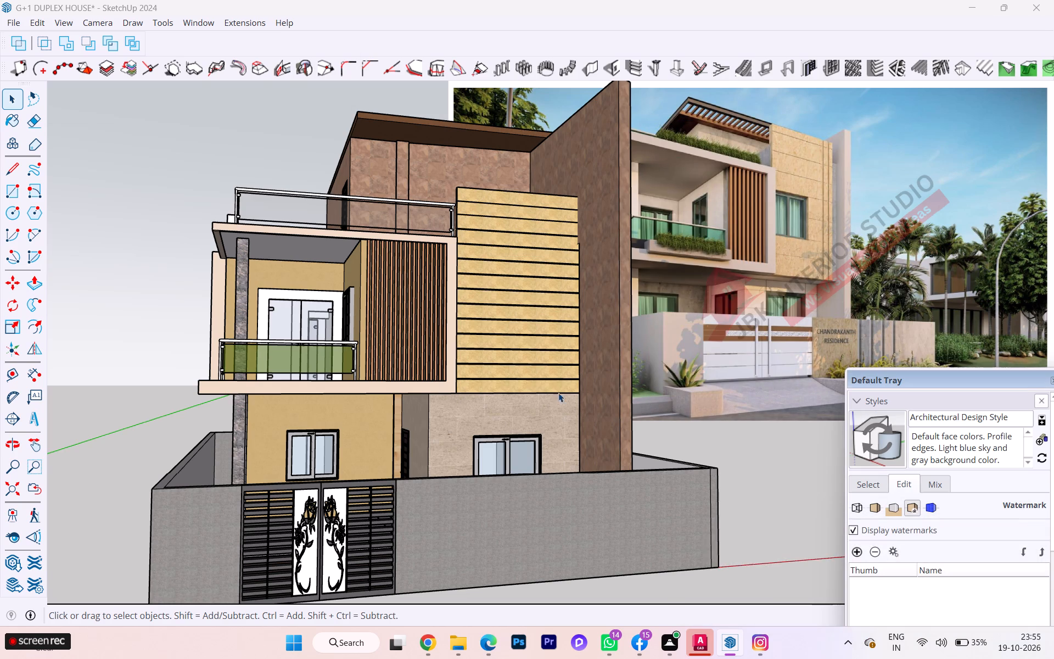
Examine the finished house, gate and granite compound wall from the front, the balcony side and the opposite side.
scroll(553, 380, "down", 2)
middle_click_drag(548, 407, 548, 451)
scroll(388, 352, "down", 1)
scroll(384, 352, "up", 1)
scroll(380, 352, "down", 5)
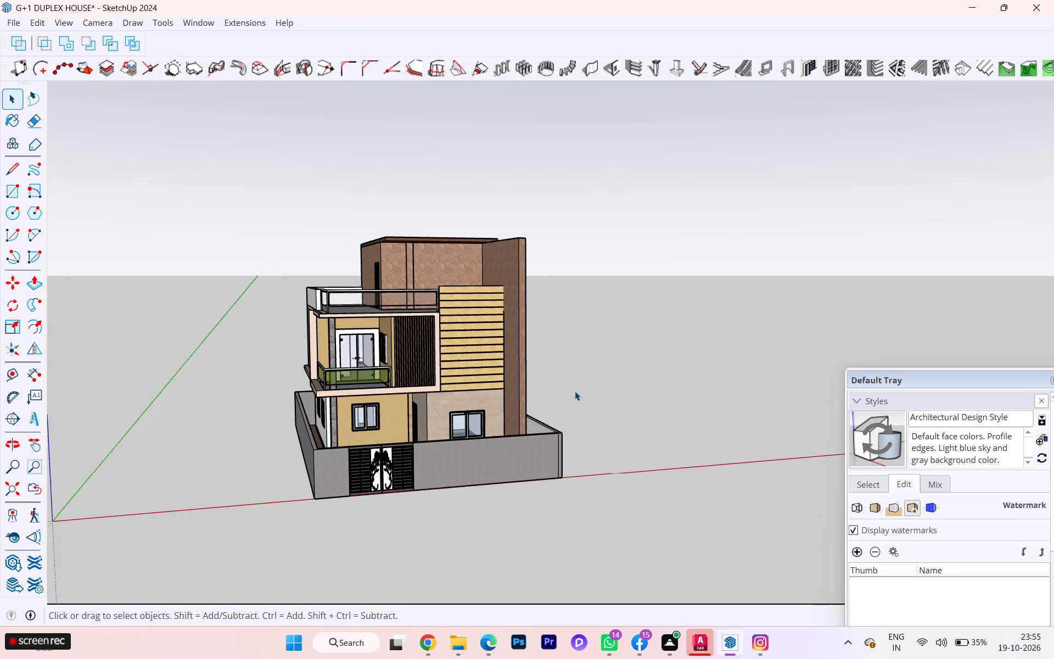
scroll(403, 407, "up", 2)
scroll(393, 408, "down", 2)
scroll(390, 408, "up", 4)
scroll(425, 423, "down", 2)
scroll(425, 423, "up", 3)
scroll(425, 426, "down", 1)
scroll(425, 426, "up", 11)
scroll(404, 427, "down", 1)
scroll(404, 427, "up", 1)
middle_click_drag(363, 425, 313, 407)
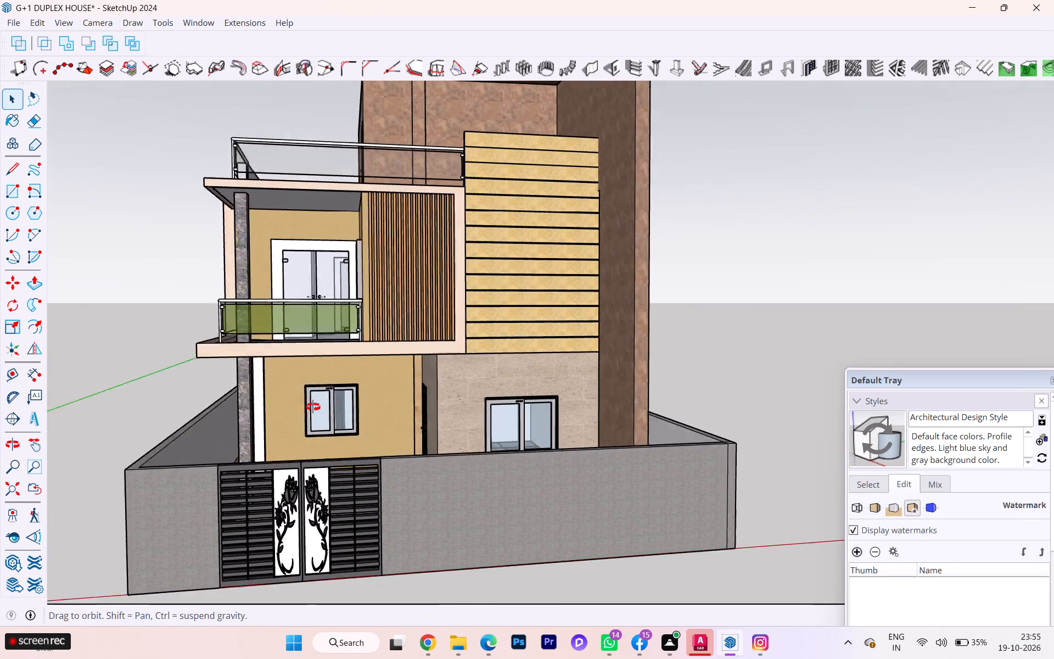
middle_click_drag(313, 407, 301, 407)
scroll(375, 416, "down", 5)
scroll(420, 429, "up", 4)
scroll(496, 421, "down", 2)
middle_click_drag(516, 420, 518, 420)
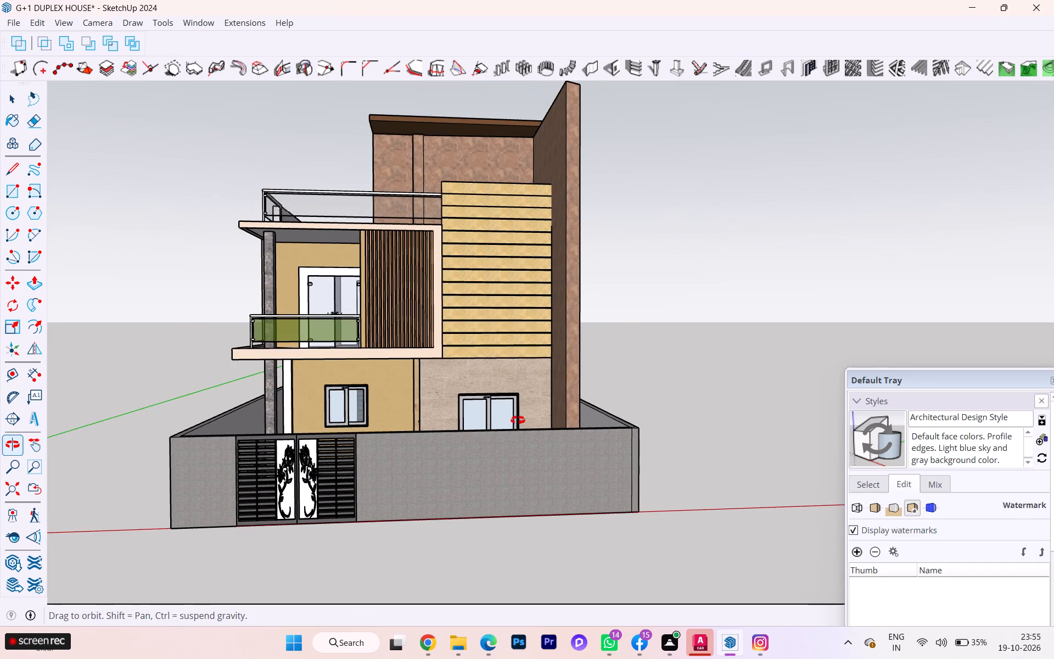
middle_click_drag(518, 420, 593, 422)
scroll(396, 370, "up", 2)
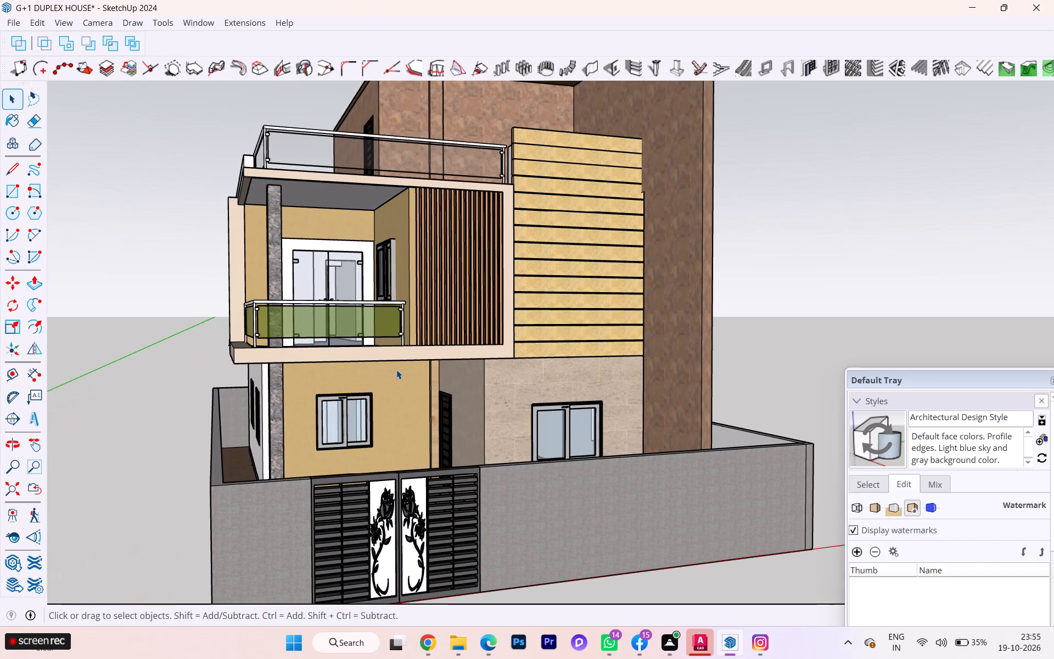
scroll(400, 378, "down", 1)
middle_click_drag(401, 378, 413, 399)
scroll(411, 396, "up", 1)
scroll(410, 397, "down", 1)
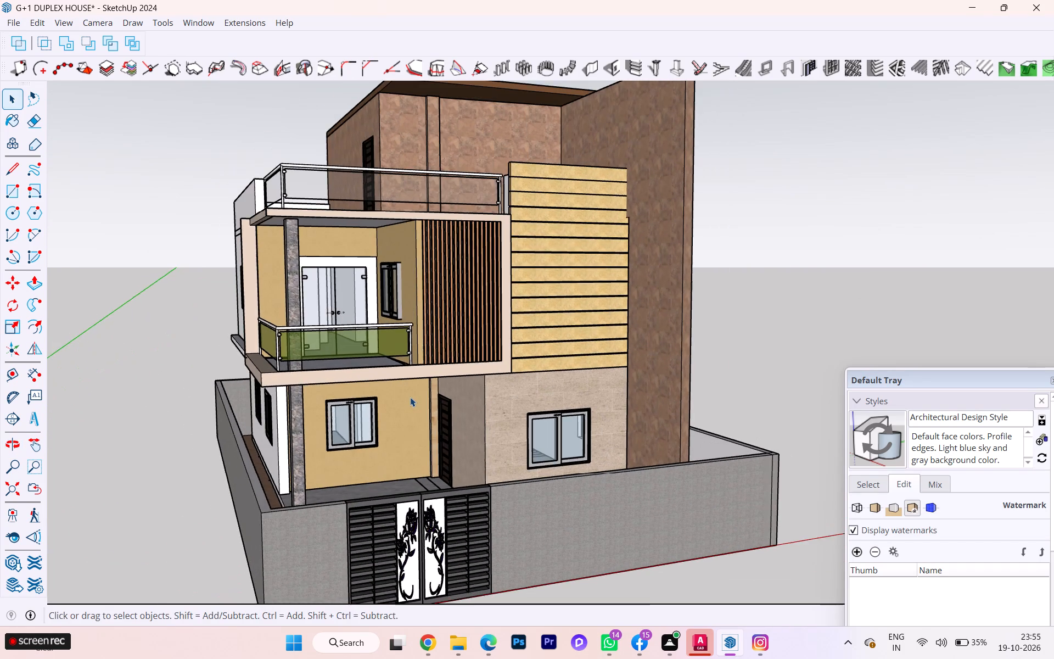
middle_click_drag(390, 397, 225, 391)
middle_click_drag(417, 394, 418, 413)
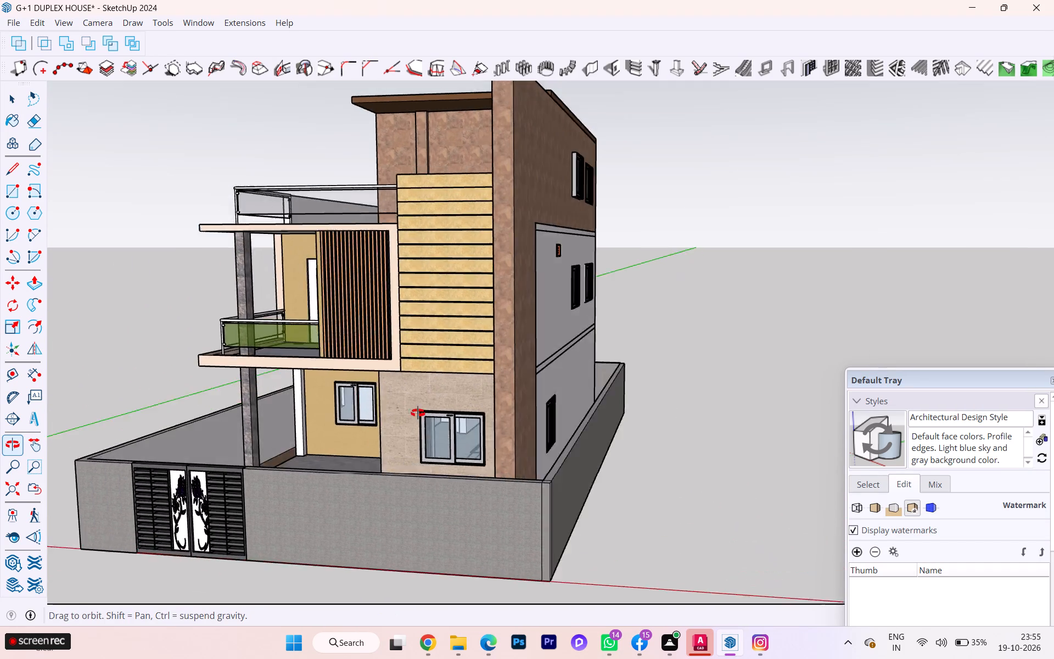
middle_click_drag(418, 413, 614, 422)
scroll(559, 404, "up", 3)
scroll(522, 387, "down", 2)
scroll(519, 385, "up", 2)
scroll(519, 385, "down", 5)
scroll(449, 361, "up", 1)
scroll(458, 371, "down", 1)
middle_click_drag(458, 373, 393, 358)
scroll(384, 354, "up", 1)
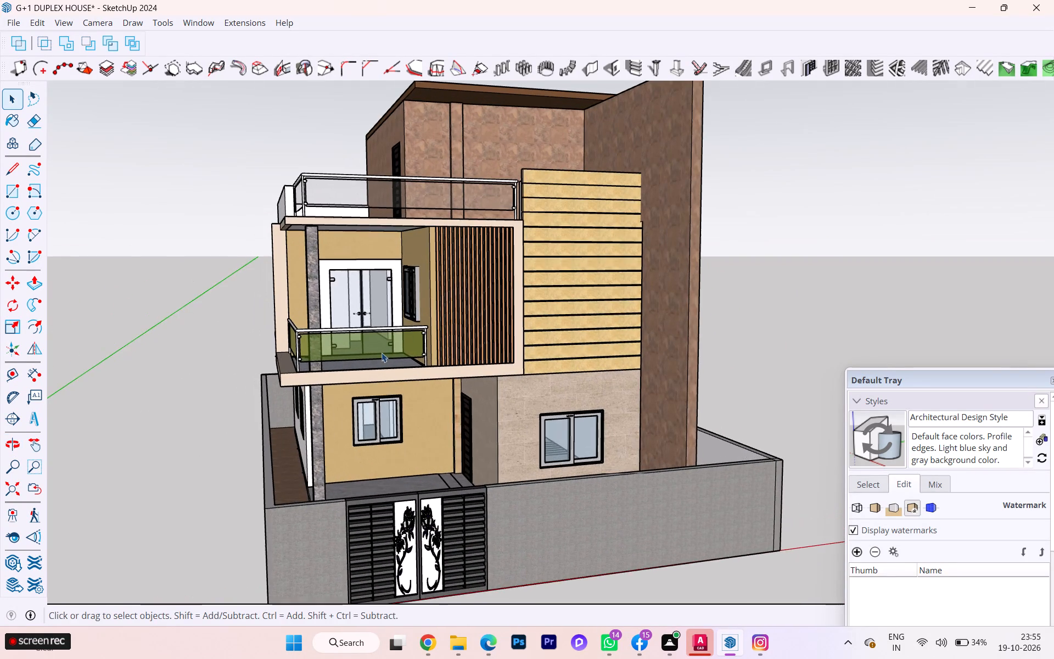
scroll(391, 356, "down", 3)
scroll(407, 383, "up", 3)
scroll(407, 383, "down", 1)
middle_click_drag(406, 387, 401, 411)
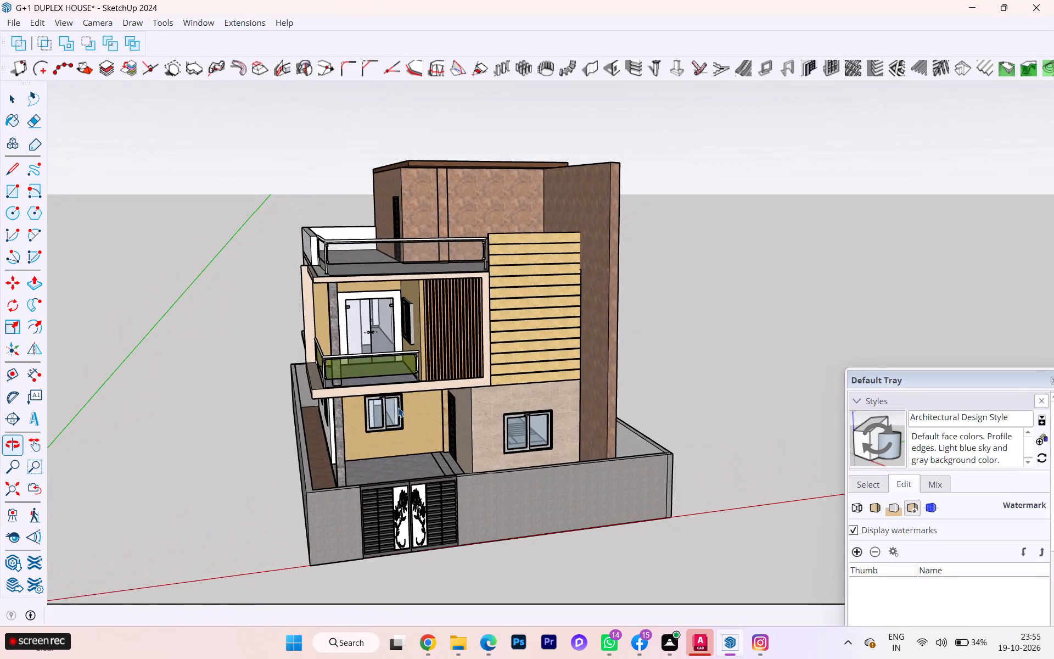
scroll(398, 407, "up", 1)
scroll(398, 407, "down", 1)
scroll(398, 407, "up", 2)
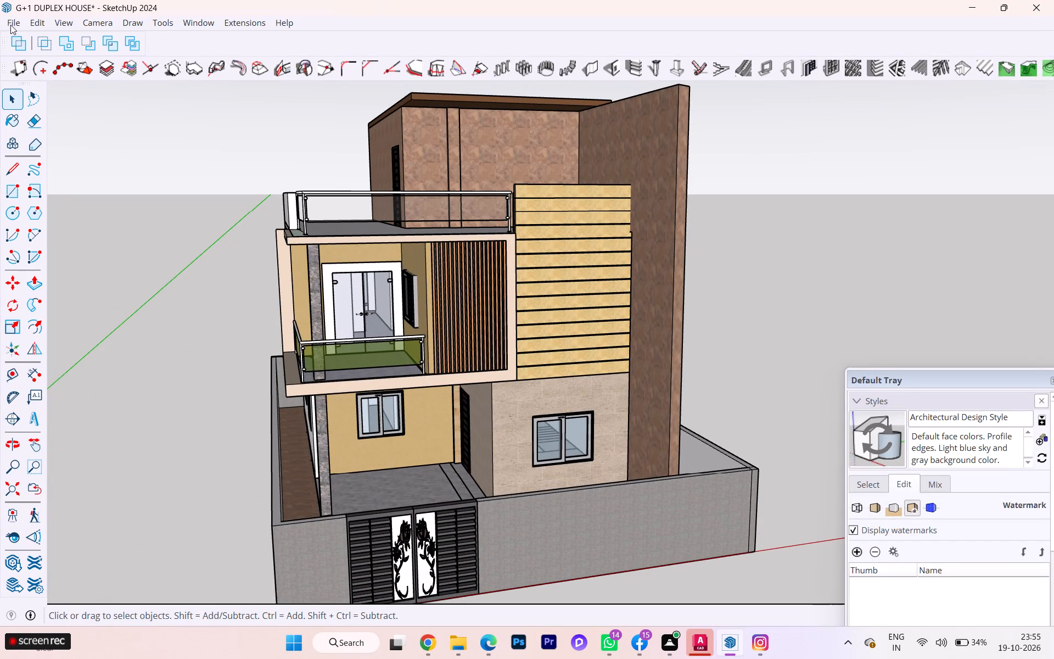
Save the model as G+1 DUPLEX HOUSE.skp in the internship files folder, replacing the existing file.
left_click(2, 18)
left_click(12, 20)
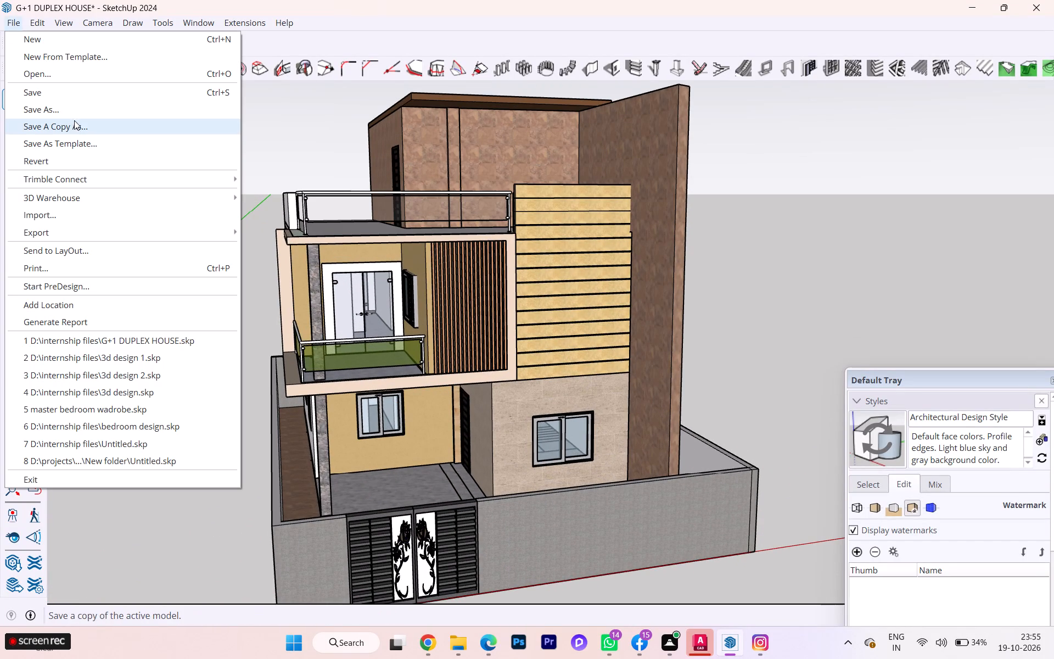
left_click(72, 114)
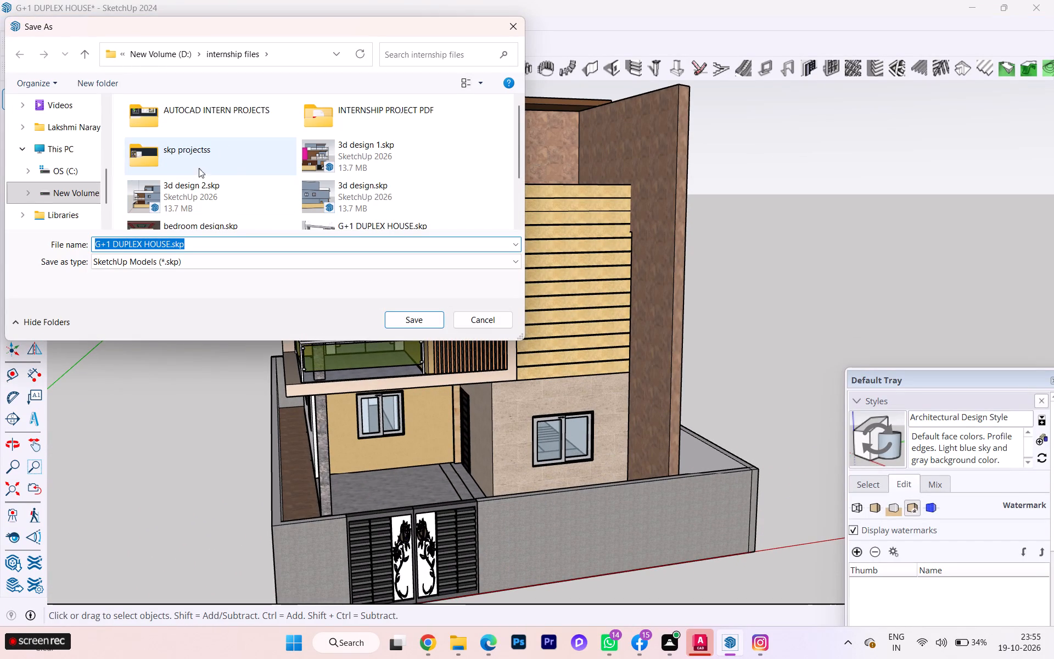
left_click(408, 320)
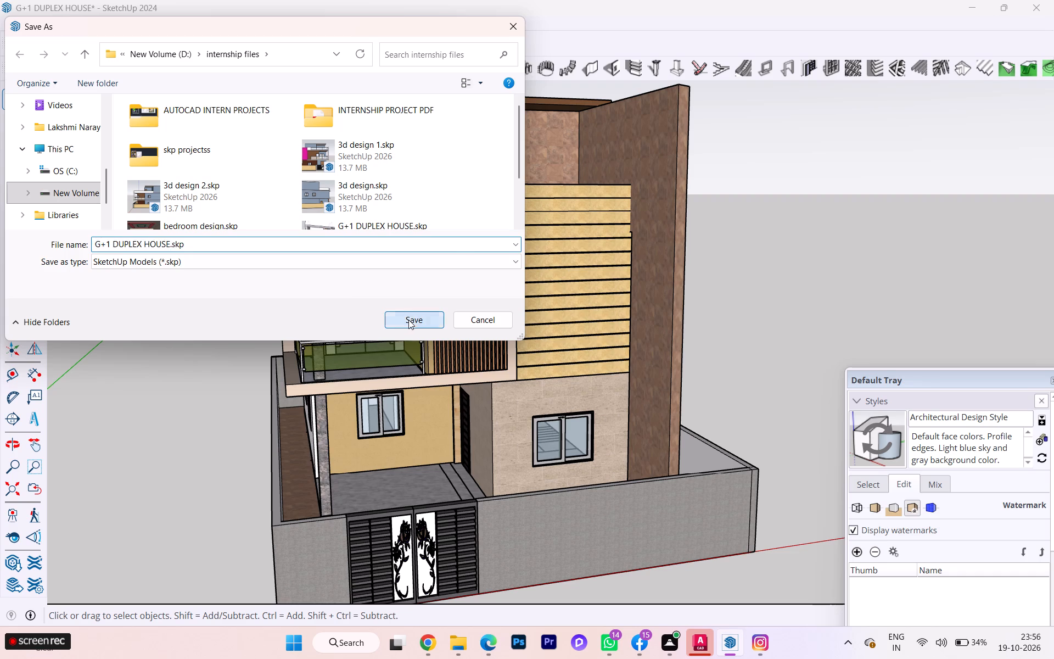
left_click(558, 323)
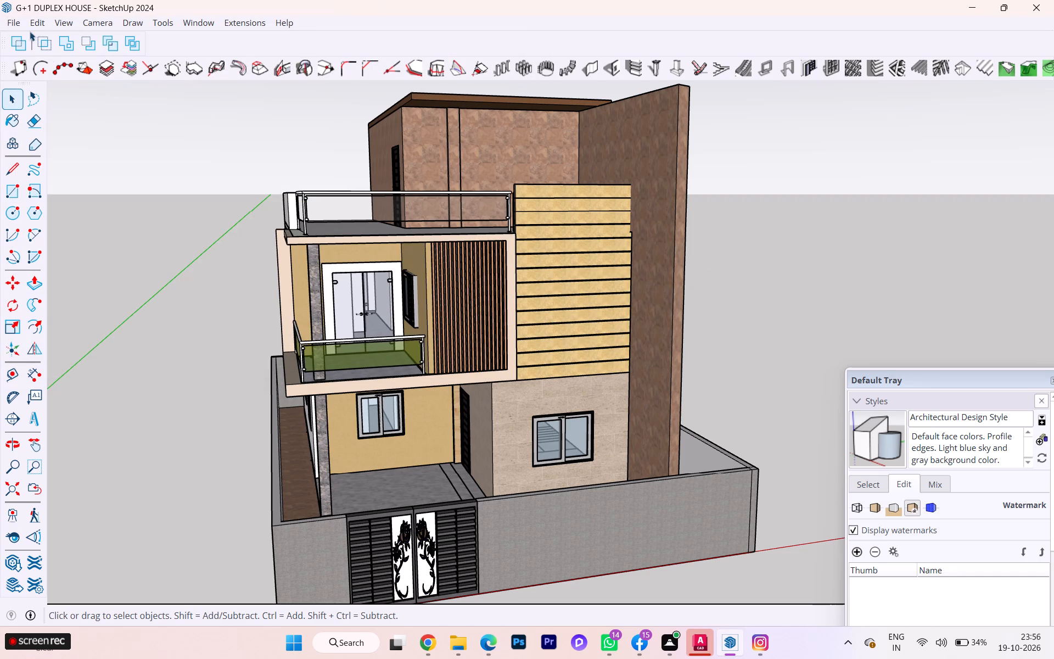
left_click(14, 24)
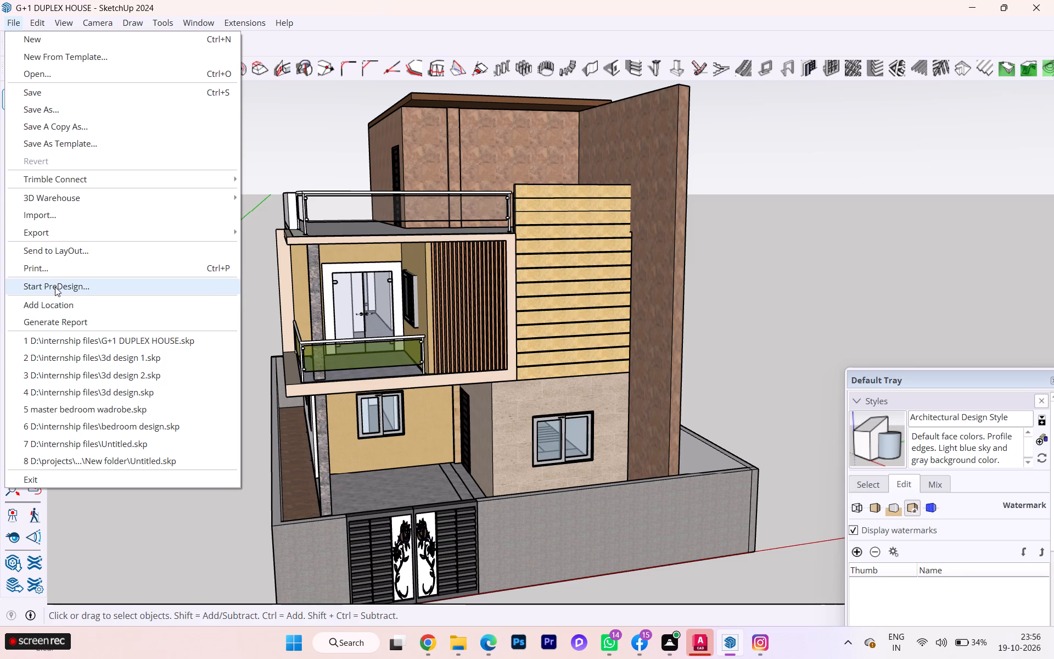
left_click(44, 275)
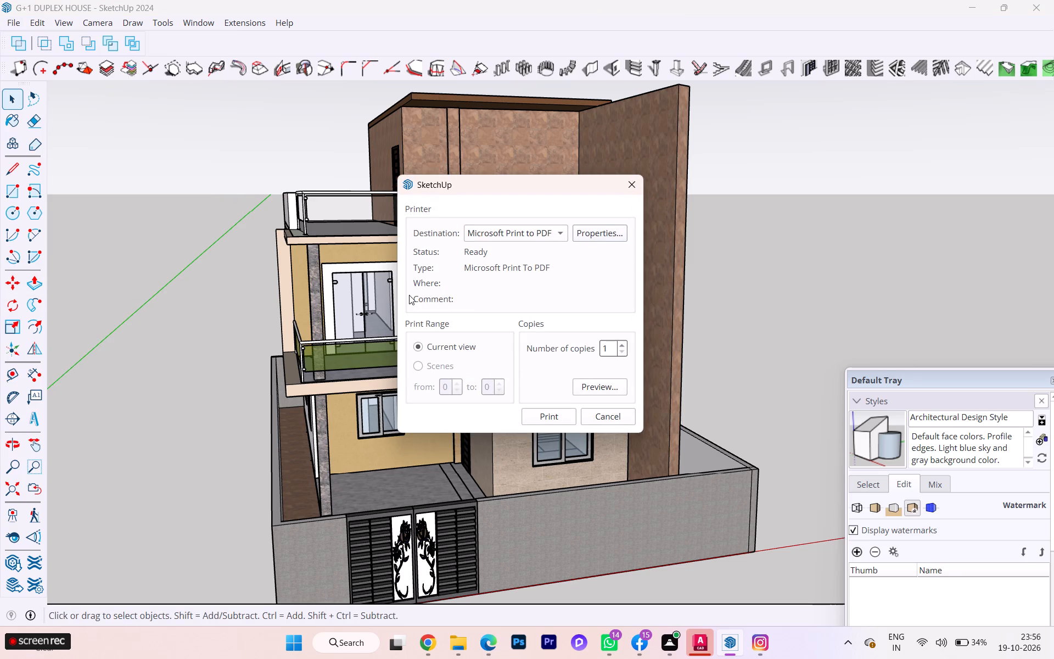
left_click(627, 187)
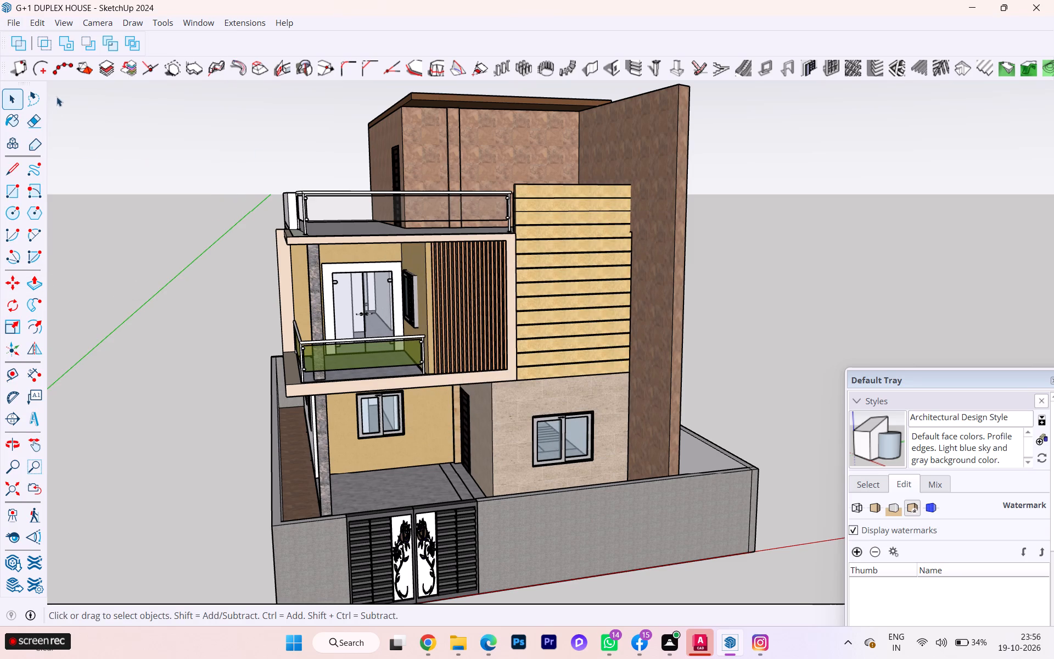
Preview the printed page of the current view of the house, and close the preview without printing.
left_click(13, 19)
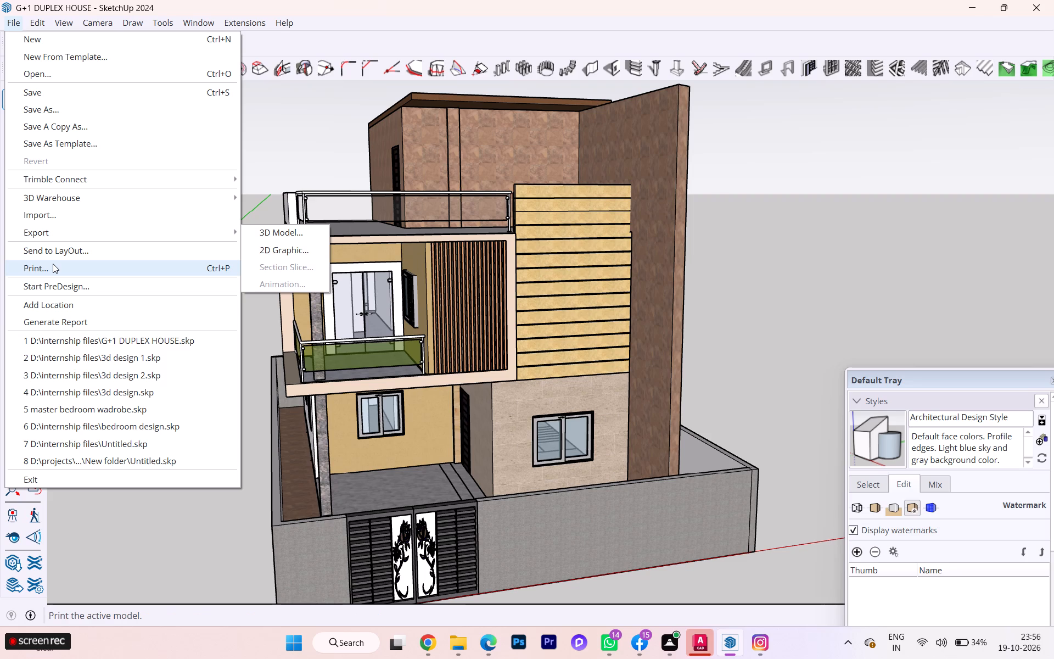
left_click(53, 264)
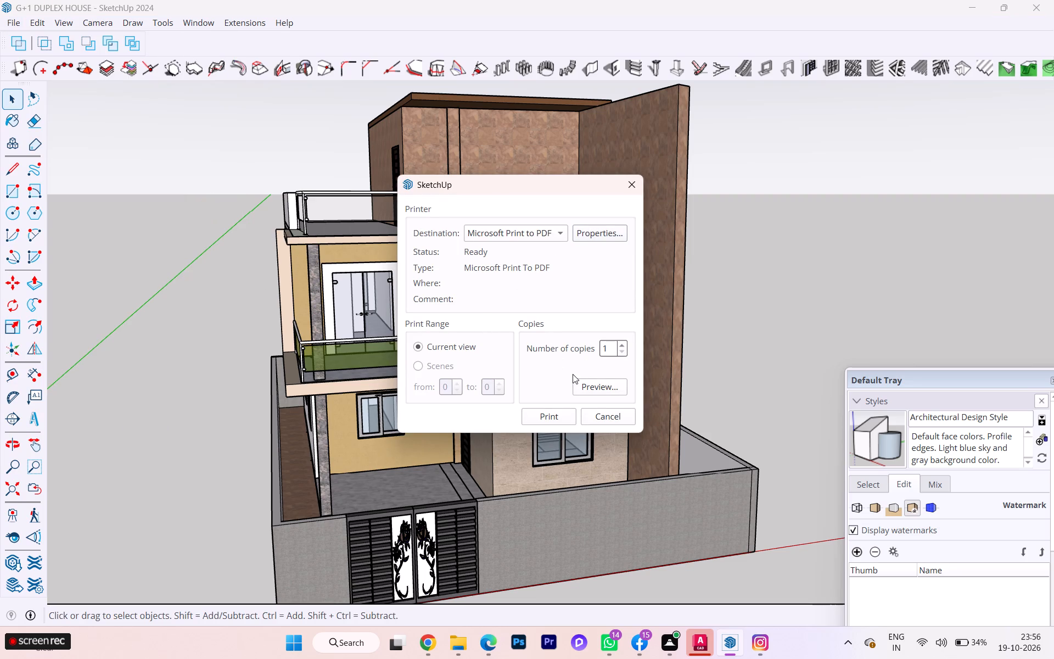
left_click(618, 386)
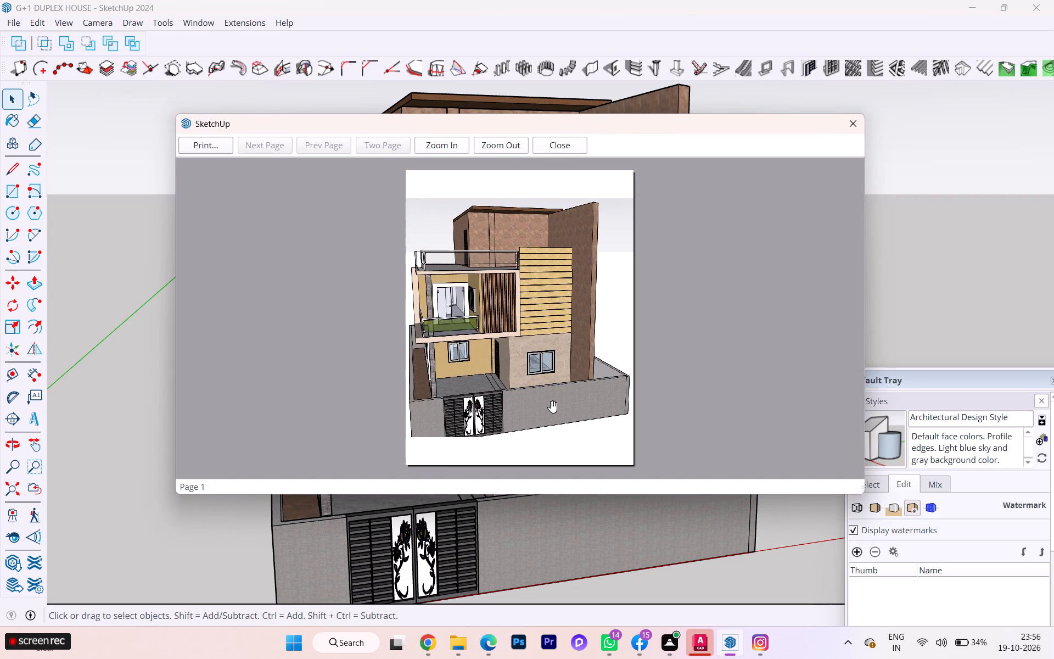
scroll(553, 407, "up", 5)
scroll(544, 390, "down", 1)
scroll(544, 389, "up", 2)
scroll(635, 336, "up", 3)
left_click(855, 121)
Examine the completed house from the front and from the balcony-side front corner, including the gate and compound wall.
middle_click_drag(540, 370, 453, 358)
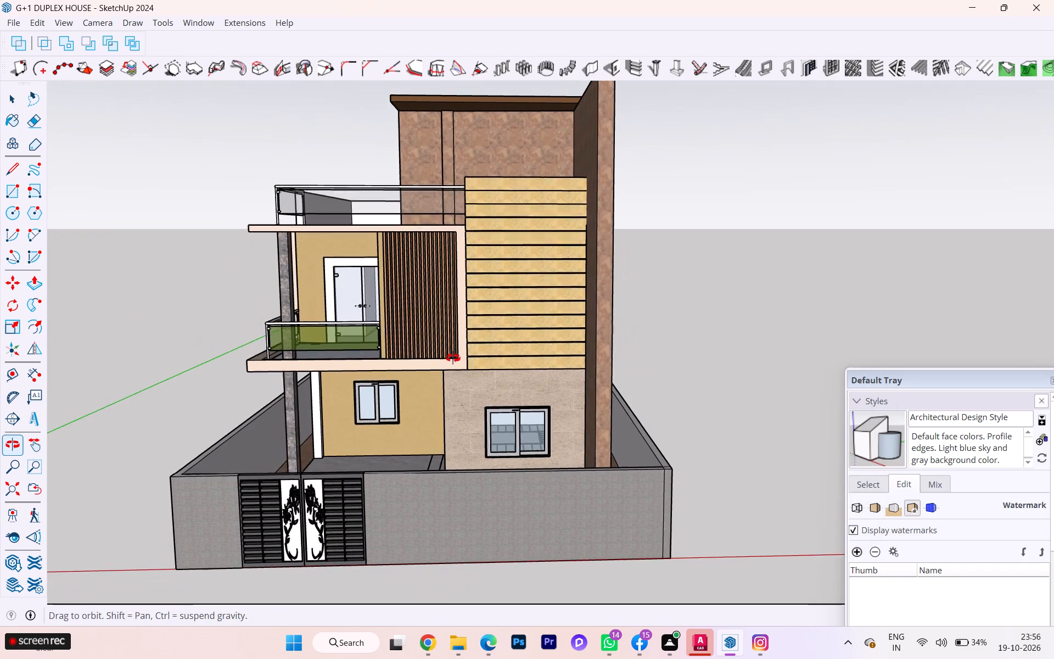
middle_click_drag(453, 358, 457, 366)
scroll(451, 367, "up", 1)
scroll(454, 366, "down", 2)
middle_click_drag(456, 367, 543, 349)
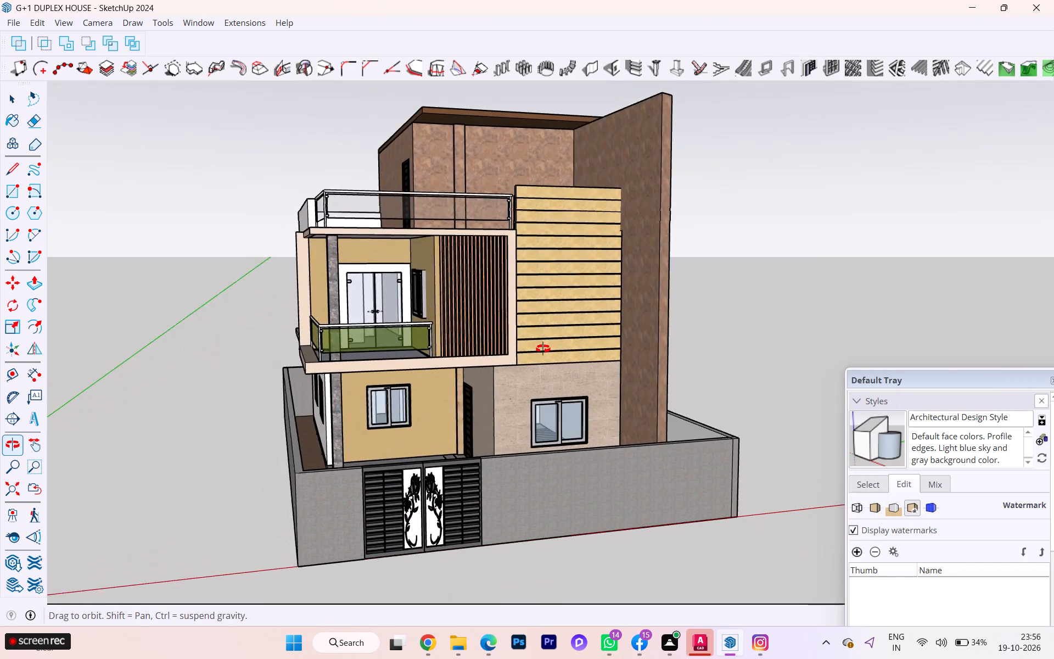
middle_click_drag(543, 349, 545, 350)
scroll(503, 360, "up", 2)
scroll(503, 360, "down", 5)
scroll(535, 364, "up", 2)
scroll(515, 382, "down", 2)
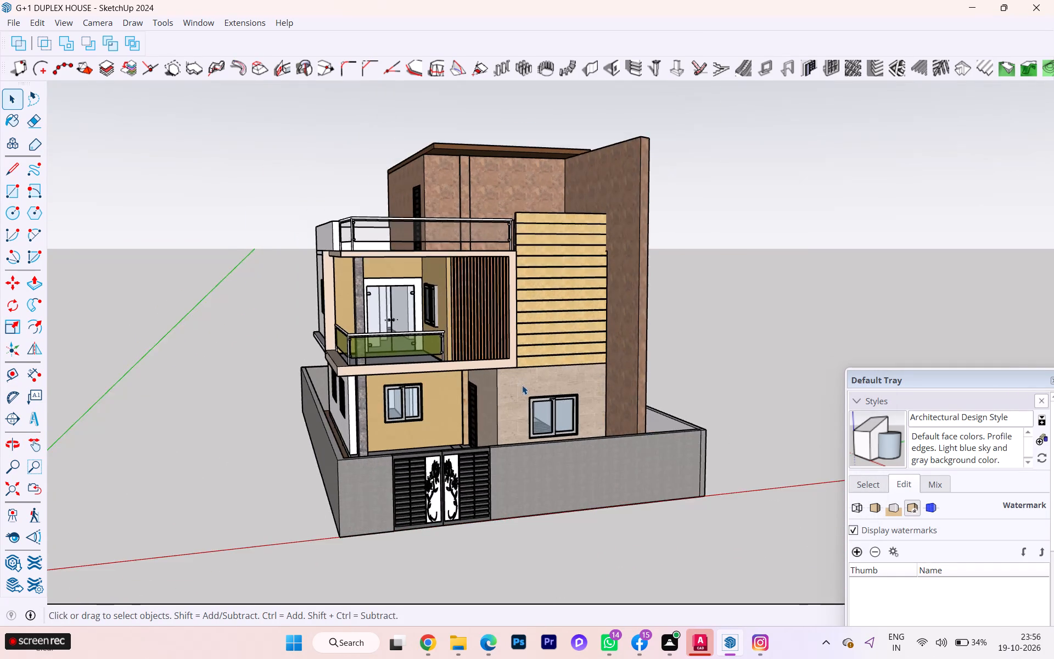
scroll(522, 385, "down", 2)
middle_click_drag(452, 404, 494, 393)
scroll(474, 350, "up", 1)
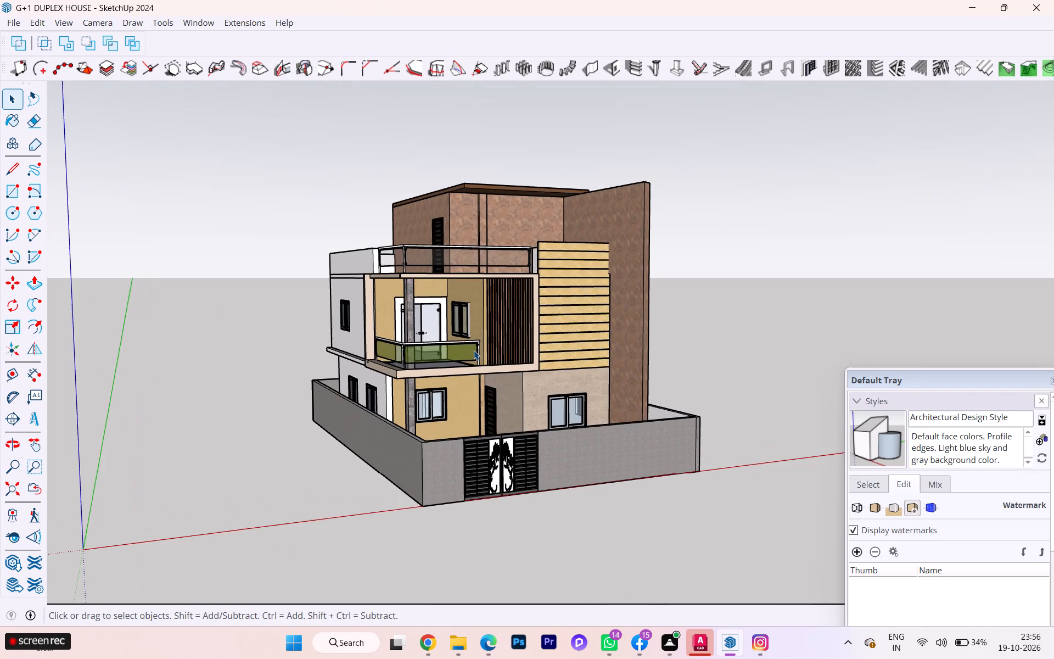
scroll(474, 350, "up", 2)
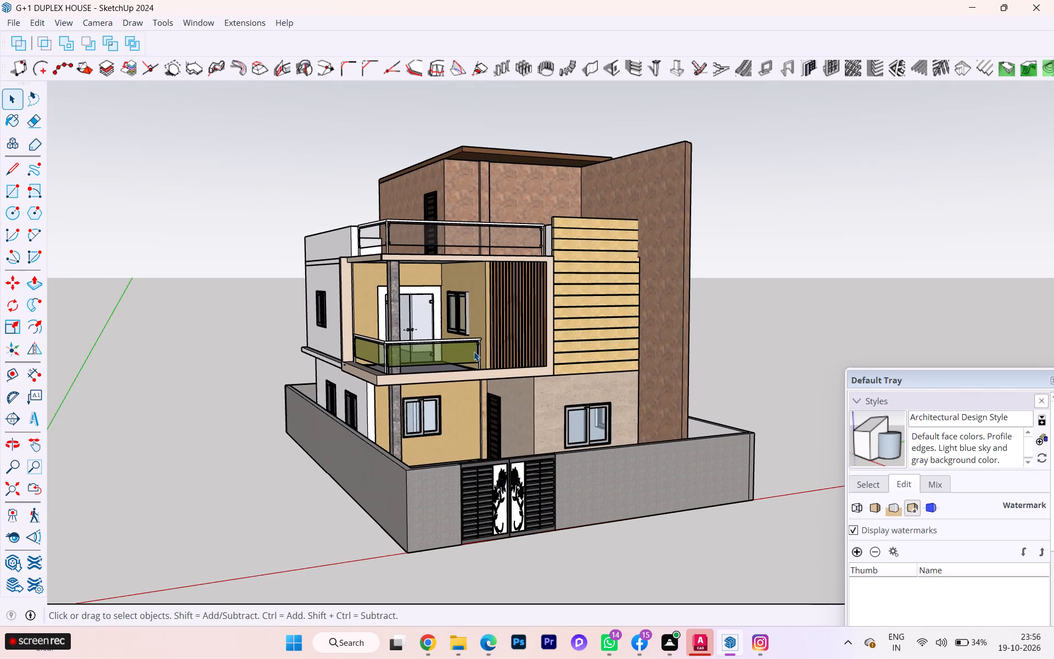
scroll(473, 352, "down", 1)
middle_click_drag(469, 352, 461, 352)
scroll(461, 352, "up", 1)
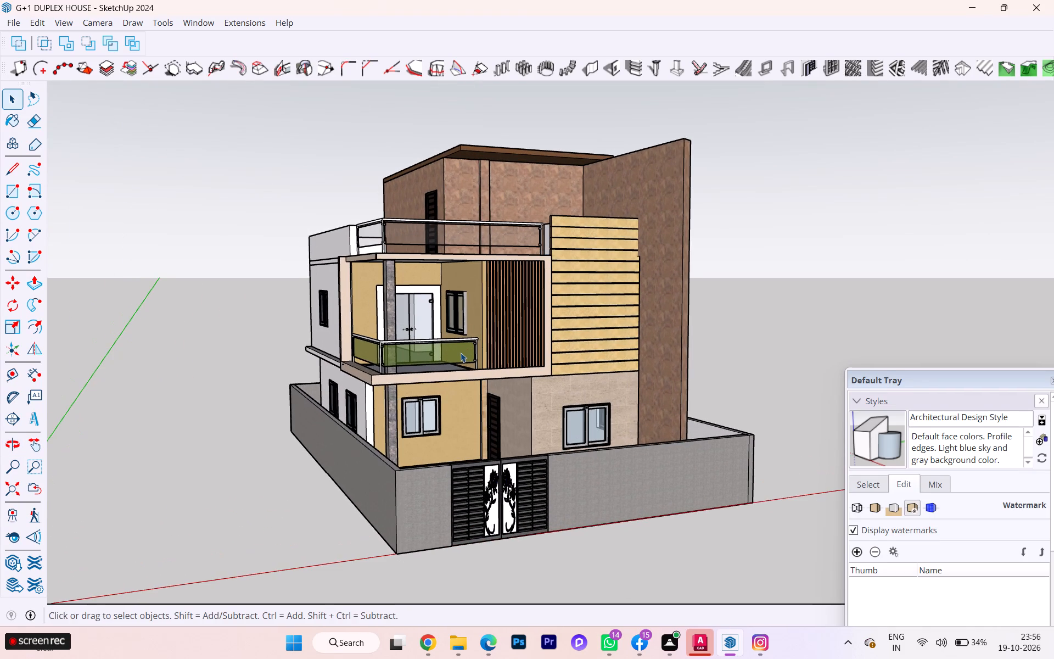
scroll(461, 353, "up", 3)
scroll(451, 357, "down", 3)
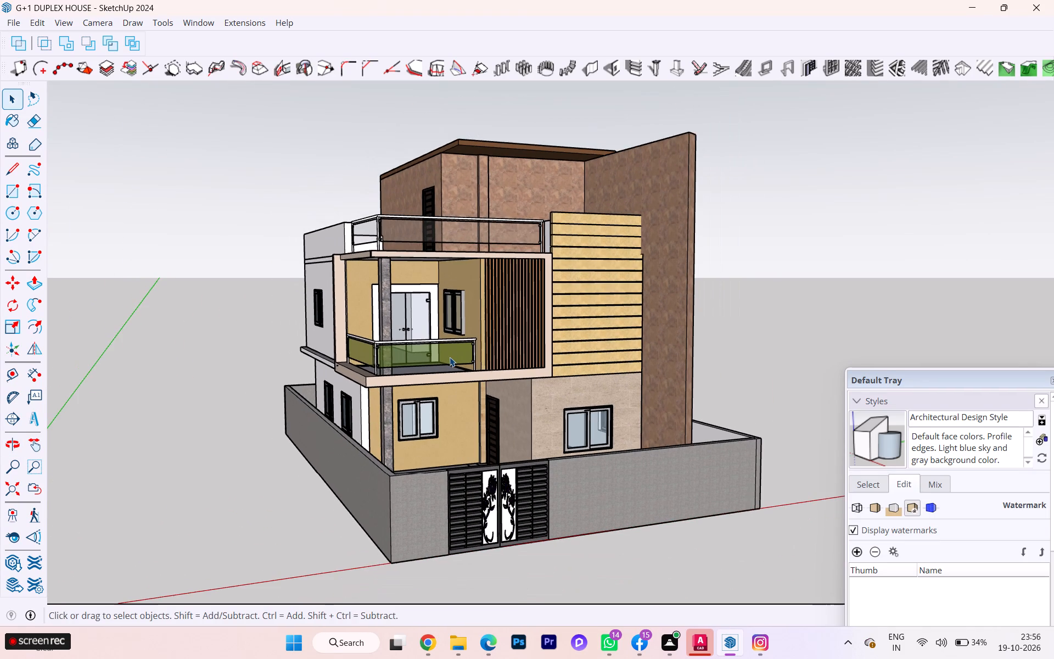
Send the duplex house model to LayOut as a new document on the plain A3 Landscape template.
left_click(15, 23)
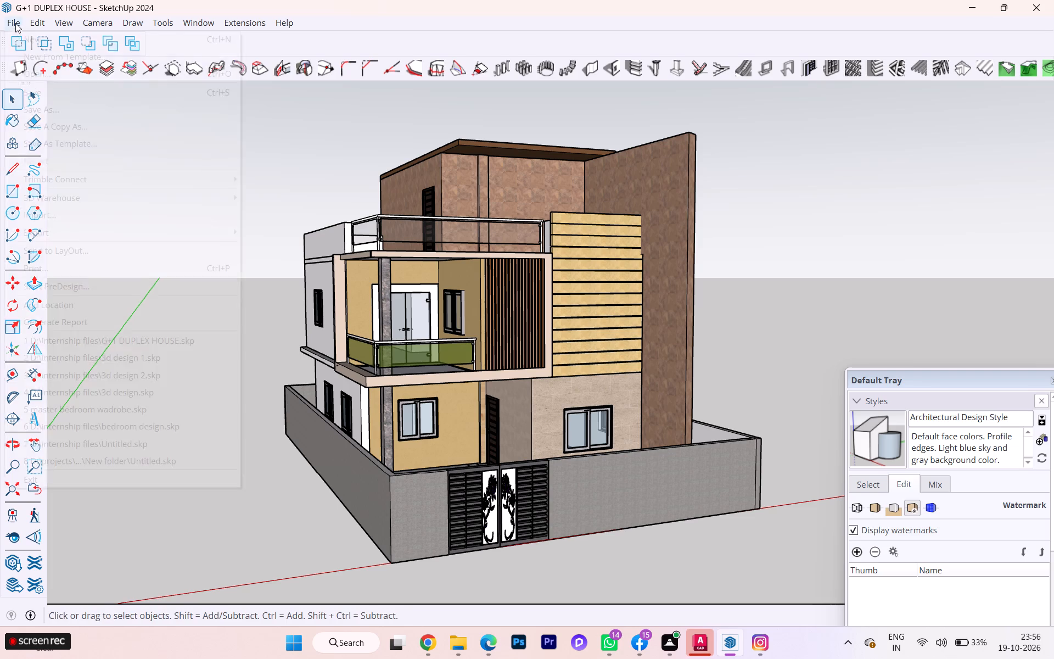
left_click(45, 252)
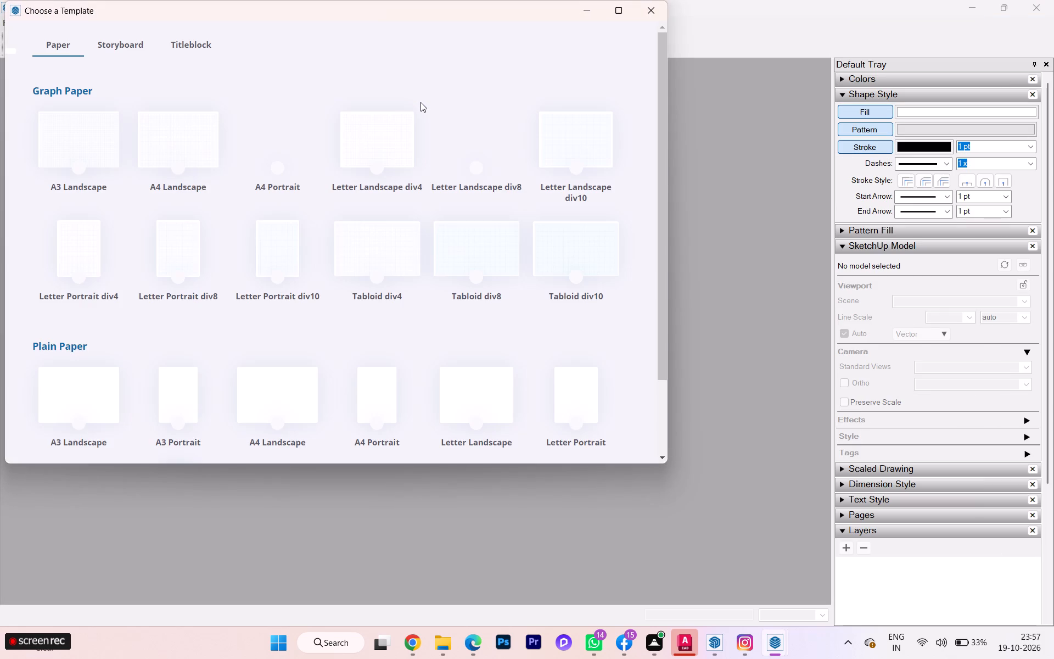
left_click(105, 395)
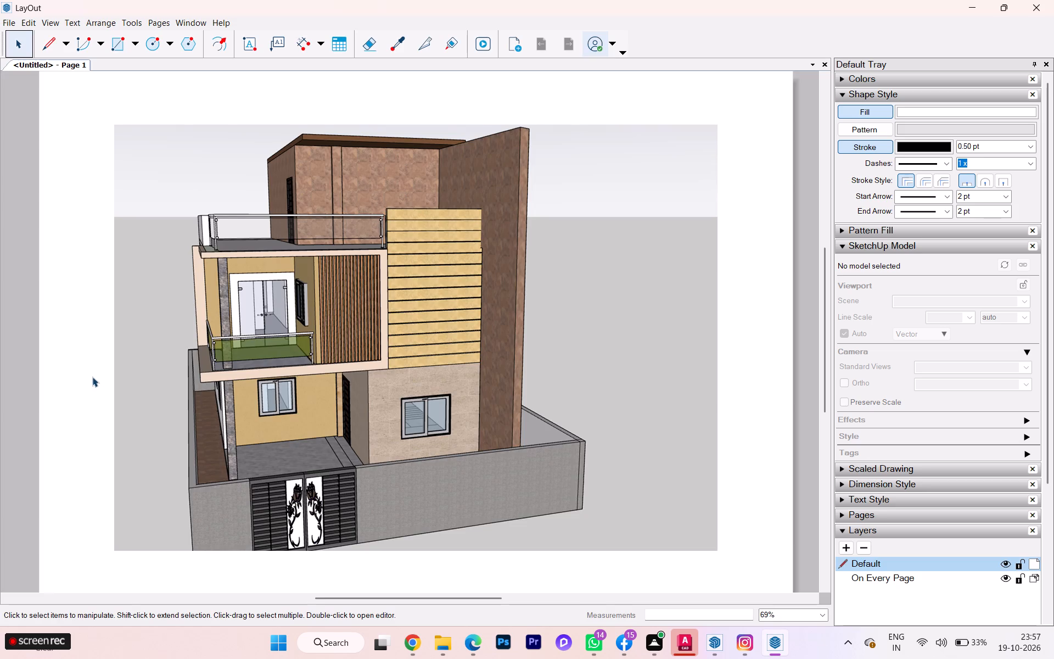
Print the LayOut page with Microsoft Print to PDF and print to file on, saving it as G+1 in the skp projectss folder.
scroll(95, 368, "up", 1)
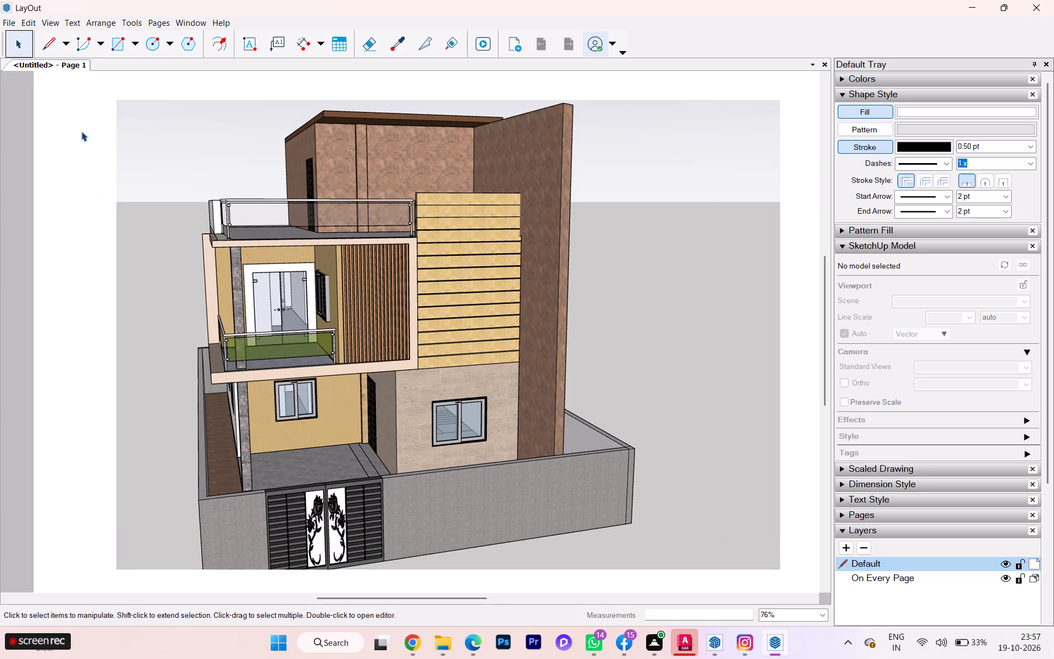
left_click(10, 25)
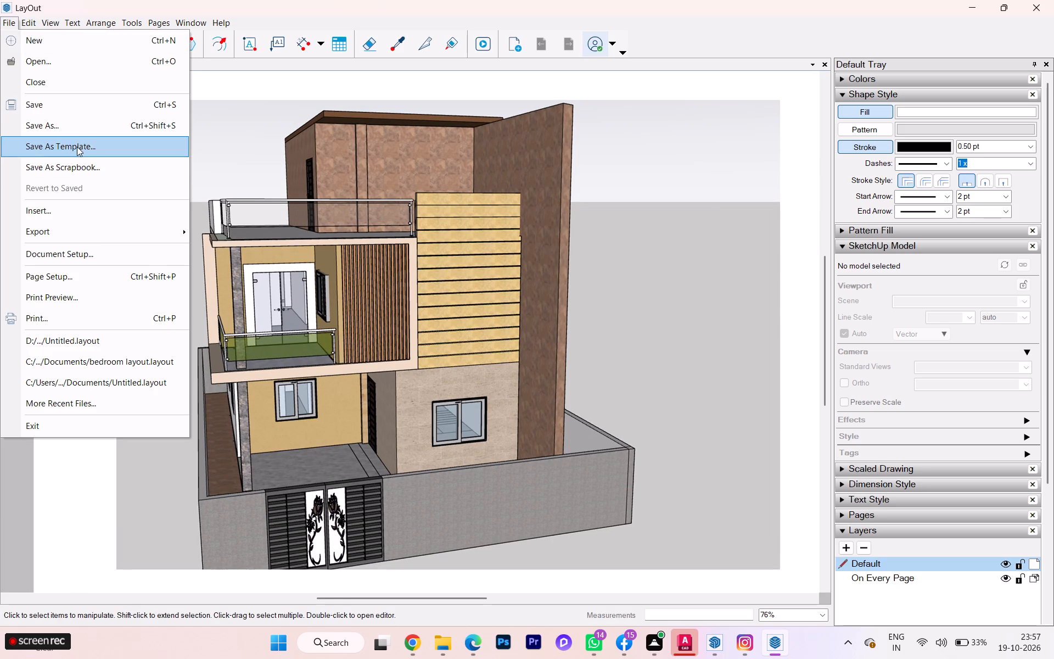
left_click(24, 316)
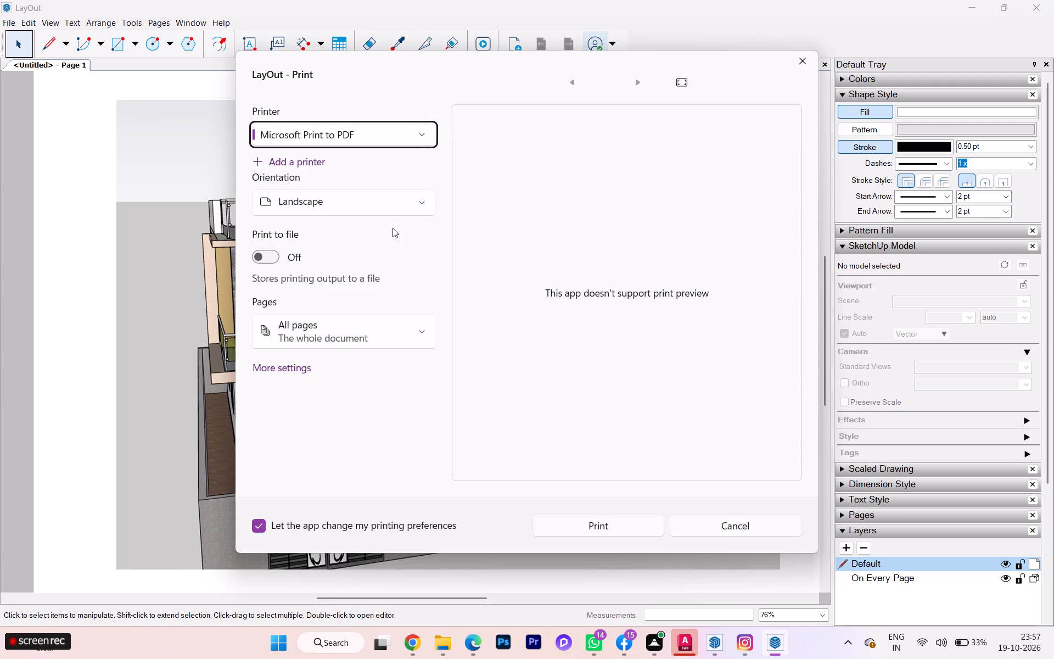
left_click(271, 258)
left_click(599, 522)
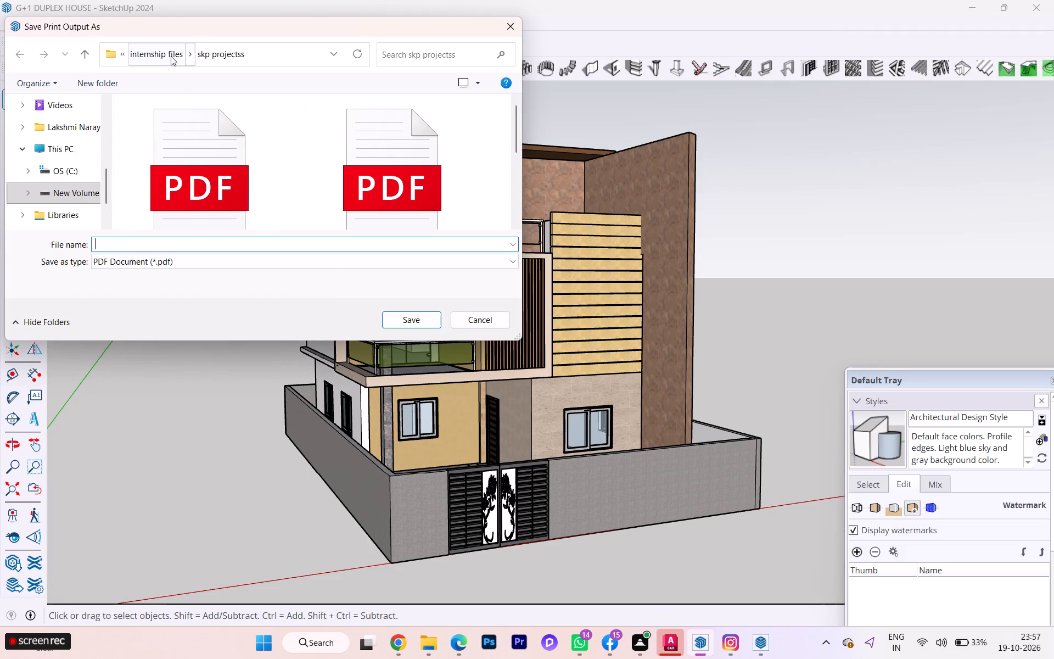
left_click(117, 244)
type("G+A")
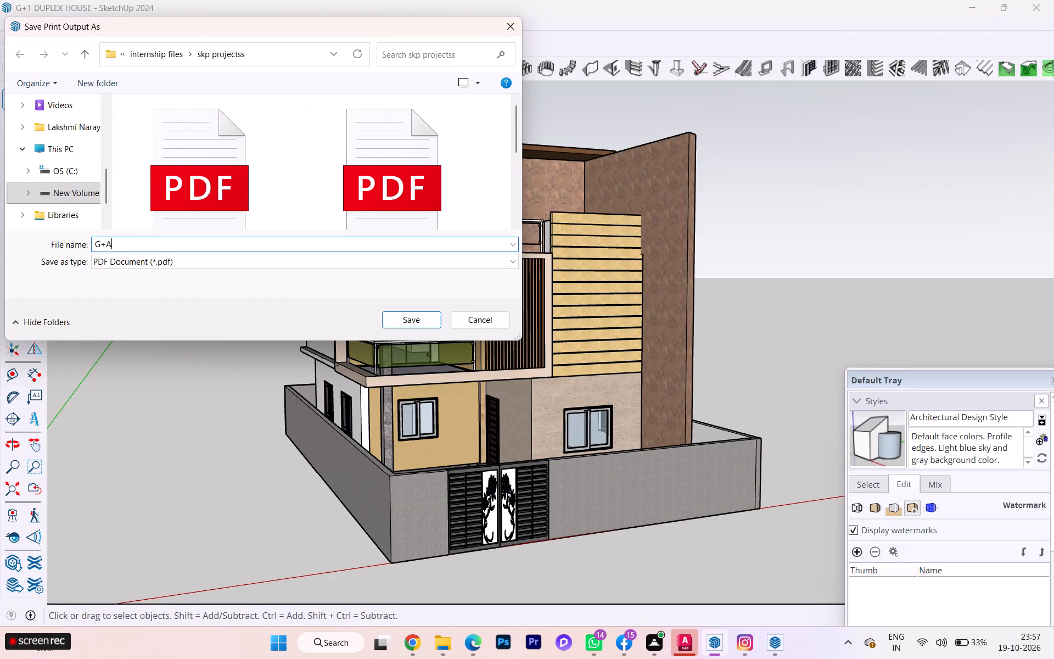
key("BackSpace")
key("1")
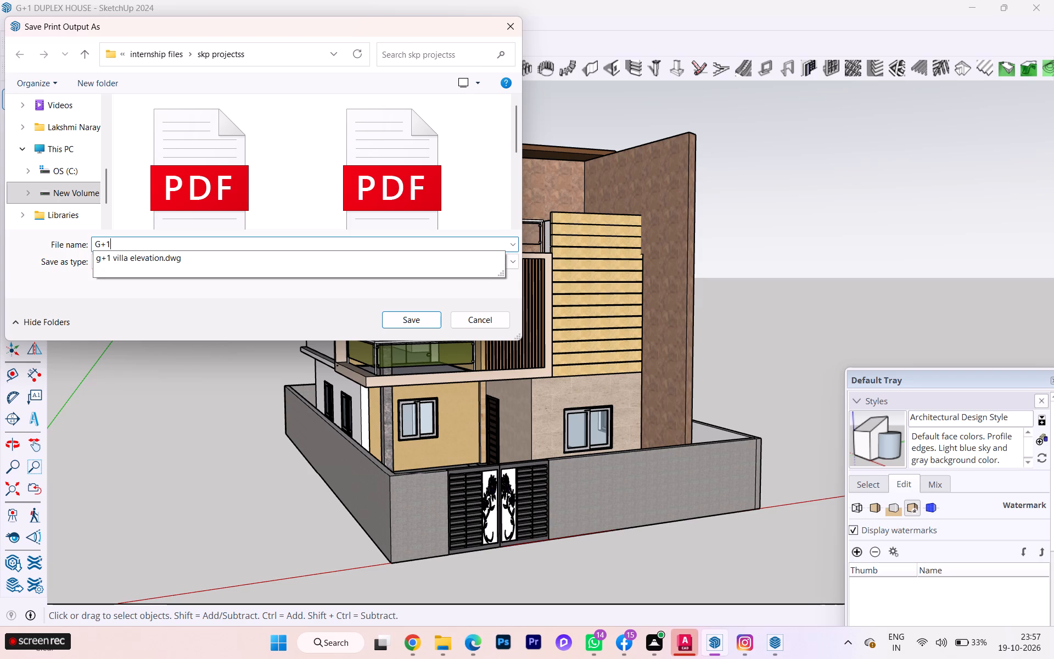
left_click(401, 319)
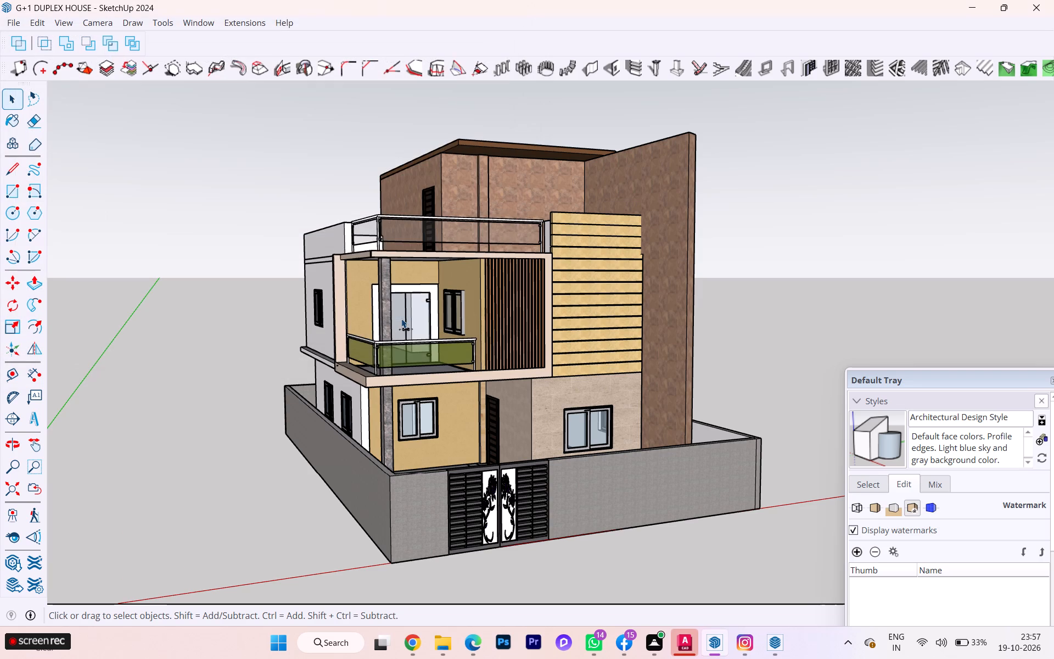